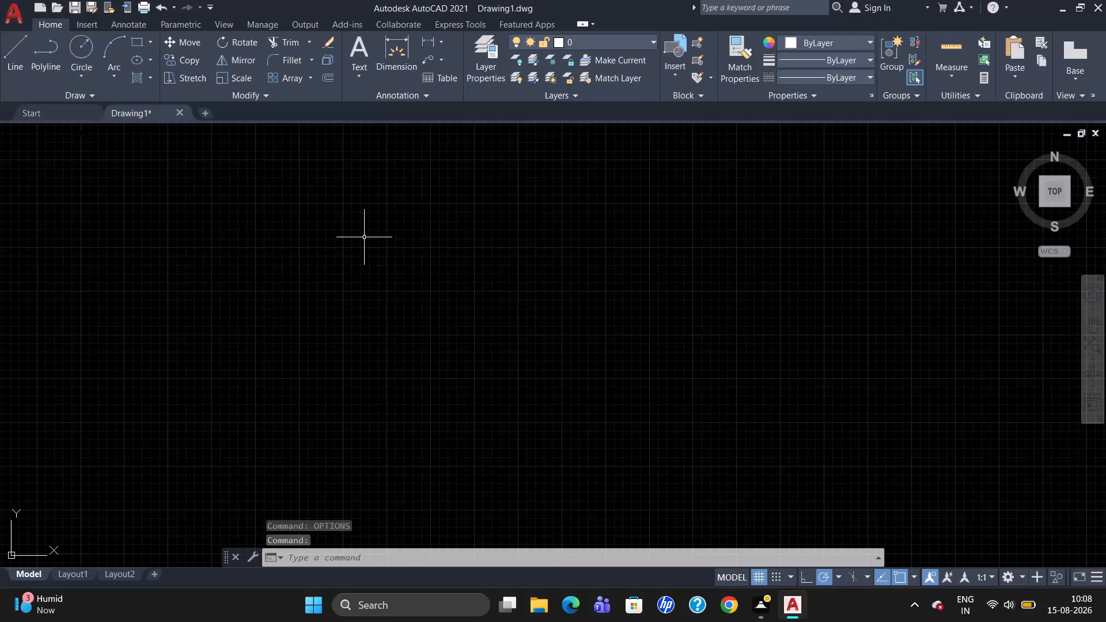
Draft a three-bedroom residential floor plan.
Configure the drawing units to Engineering length with 0'-0.00" precision and Inches as the insertion scale.
type("un")
key("Return")
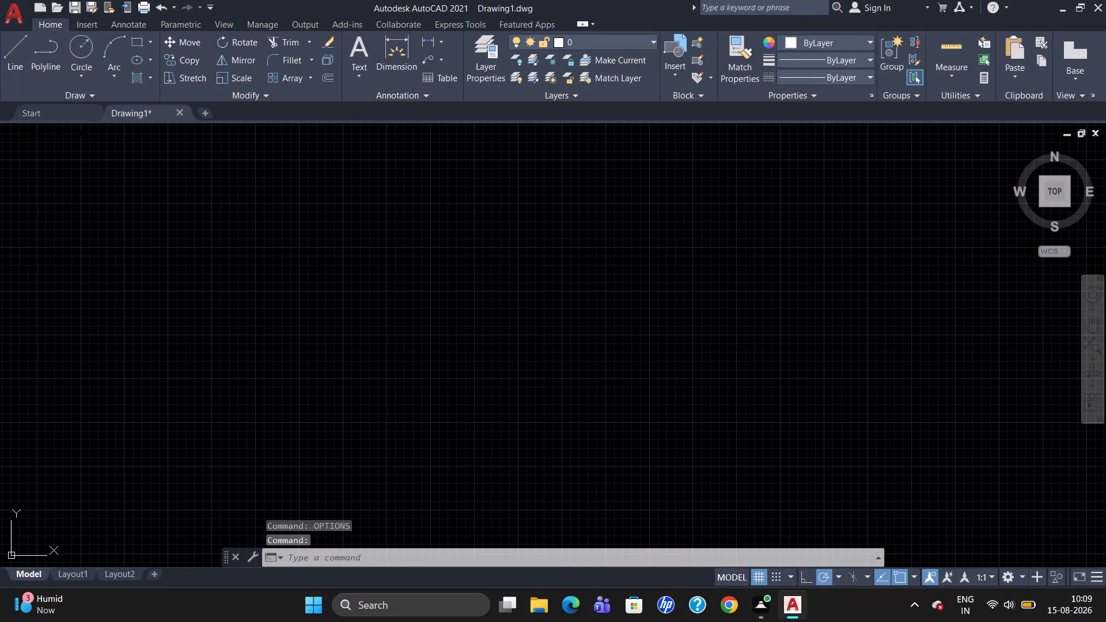
left_click(508, 198)
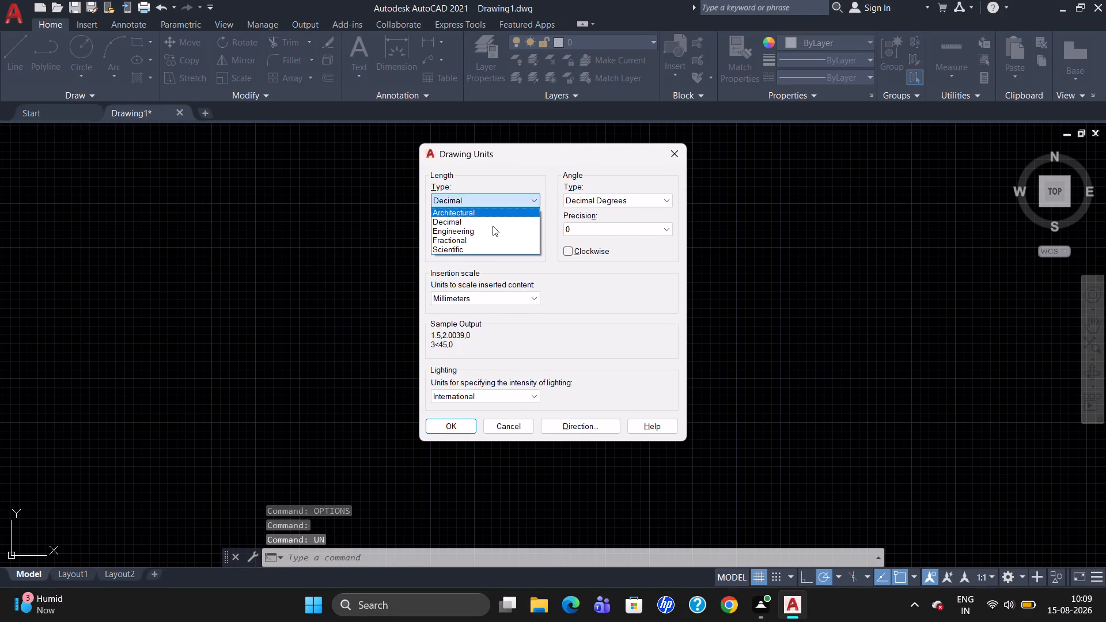
left_click(493, 228)
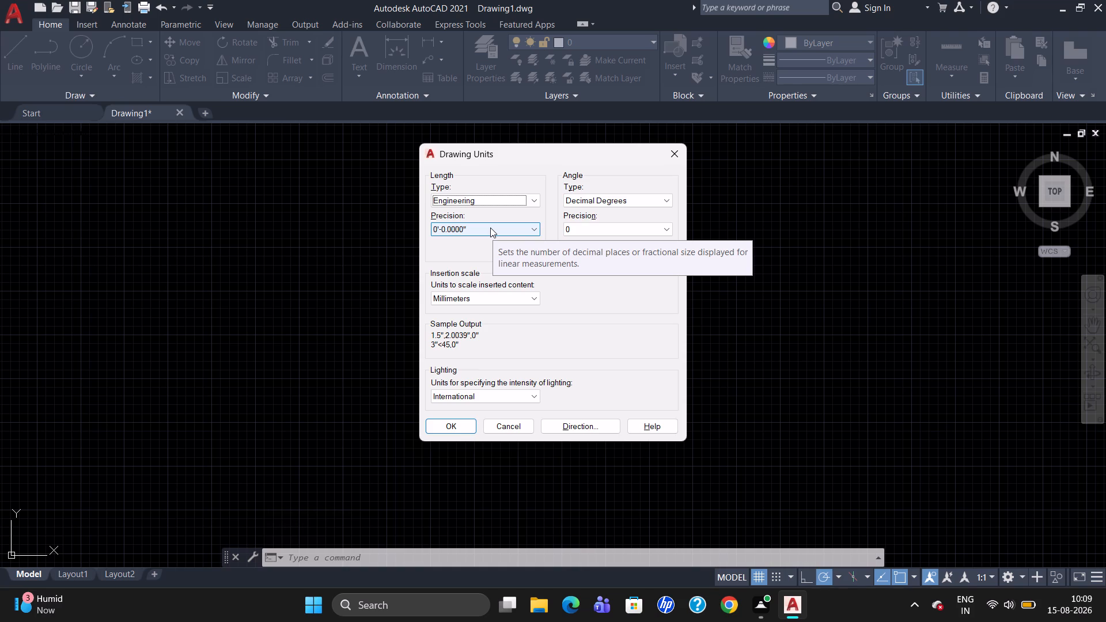
left_click(490, 227)
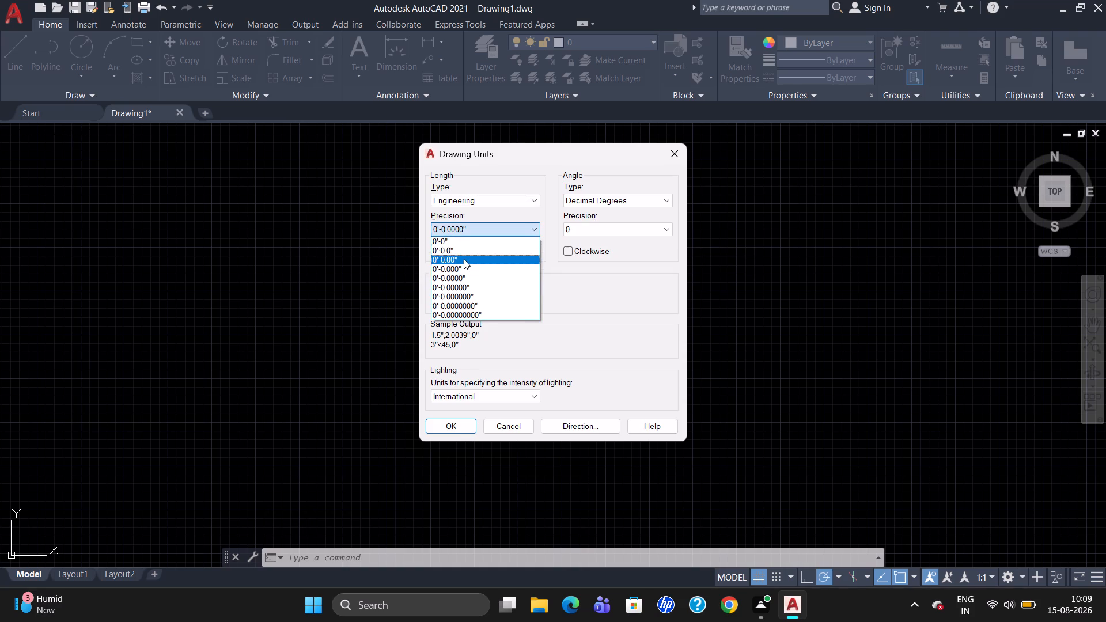
left_click(464, 259)
left_click(475, 297)
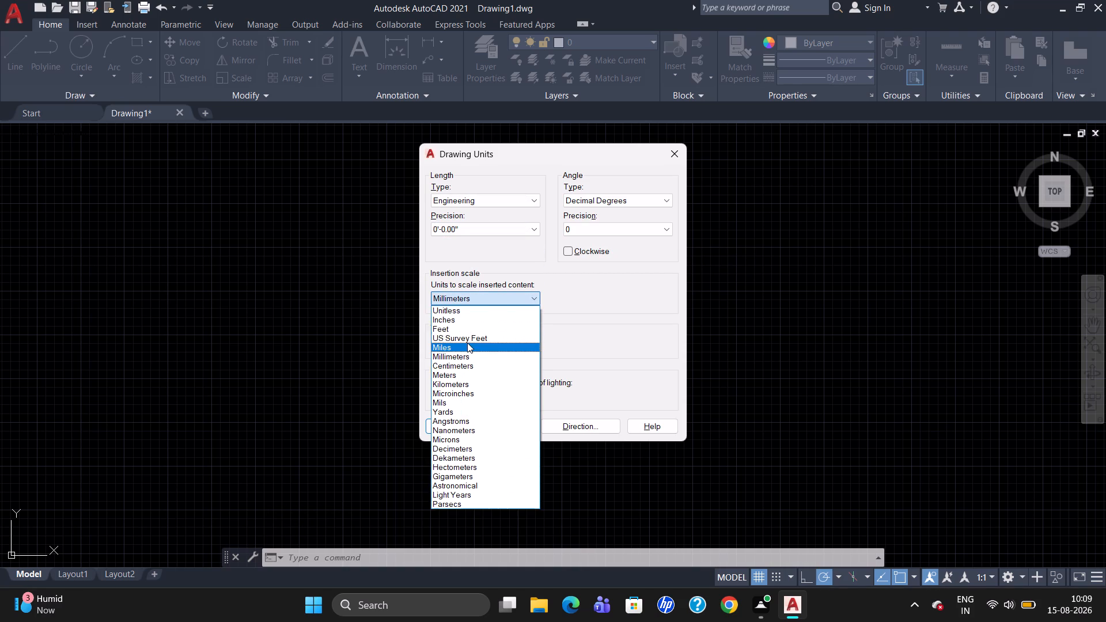
left_click(475, 319)
left_click(463, 426)
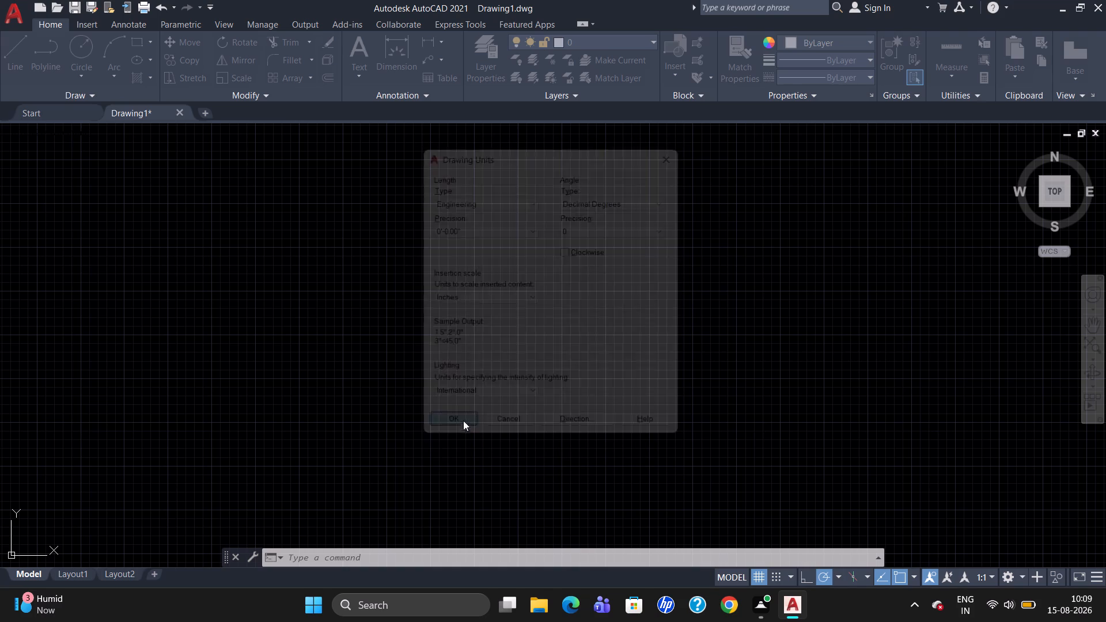
Modify the ISO-25 dimension style to use Oblique for the first and second arrowheads.
key("d")
key("Return")
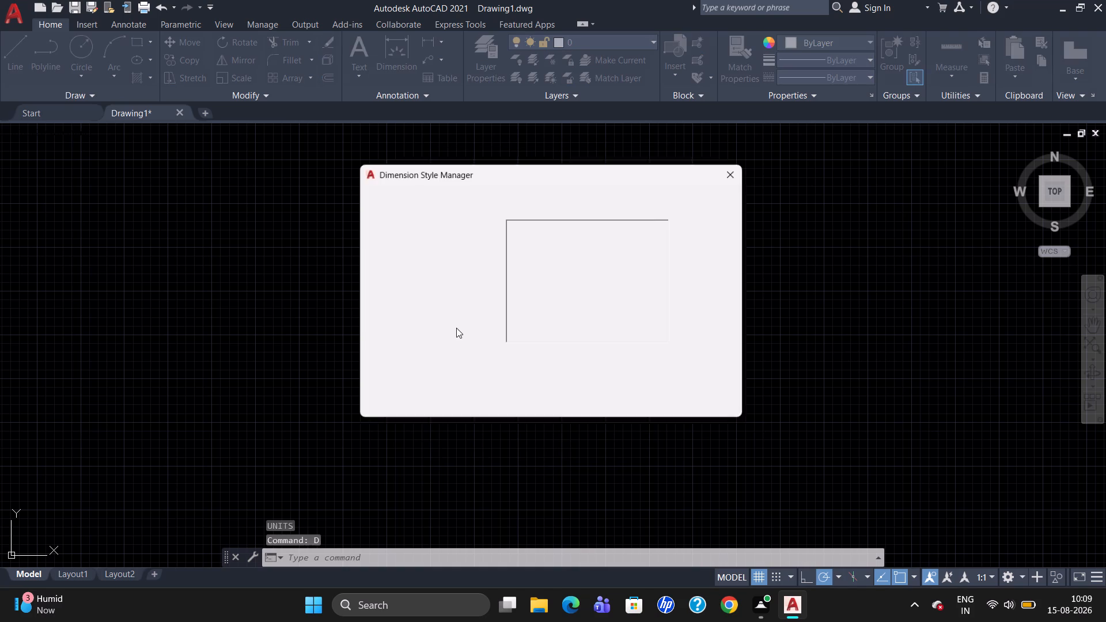
left_click(720, 265)
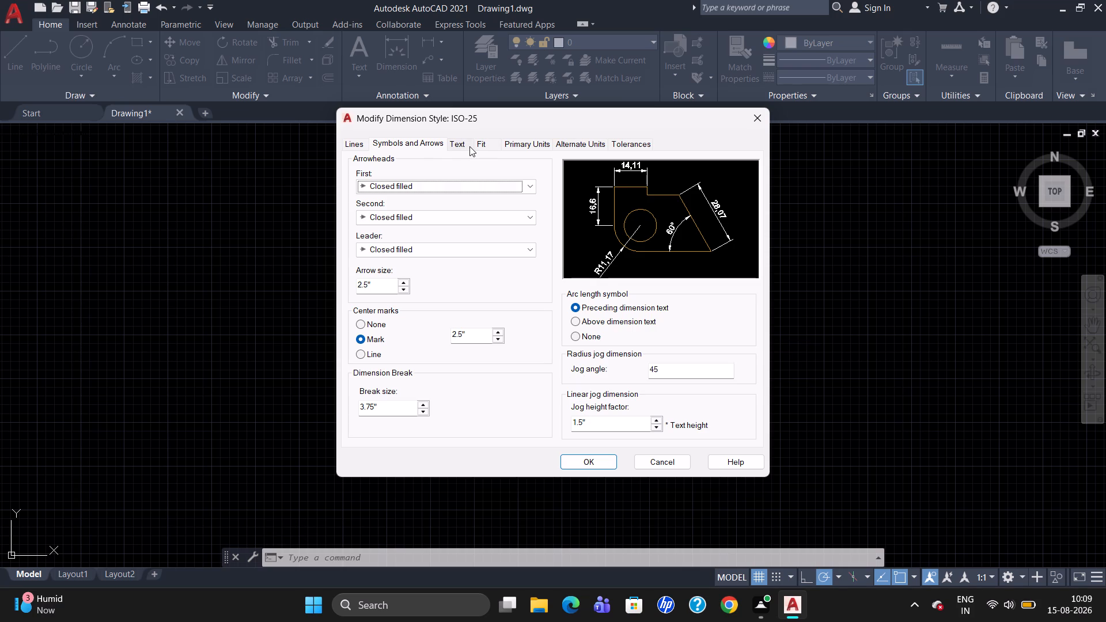
left_click(421, 181)
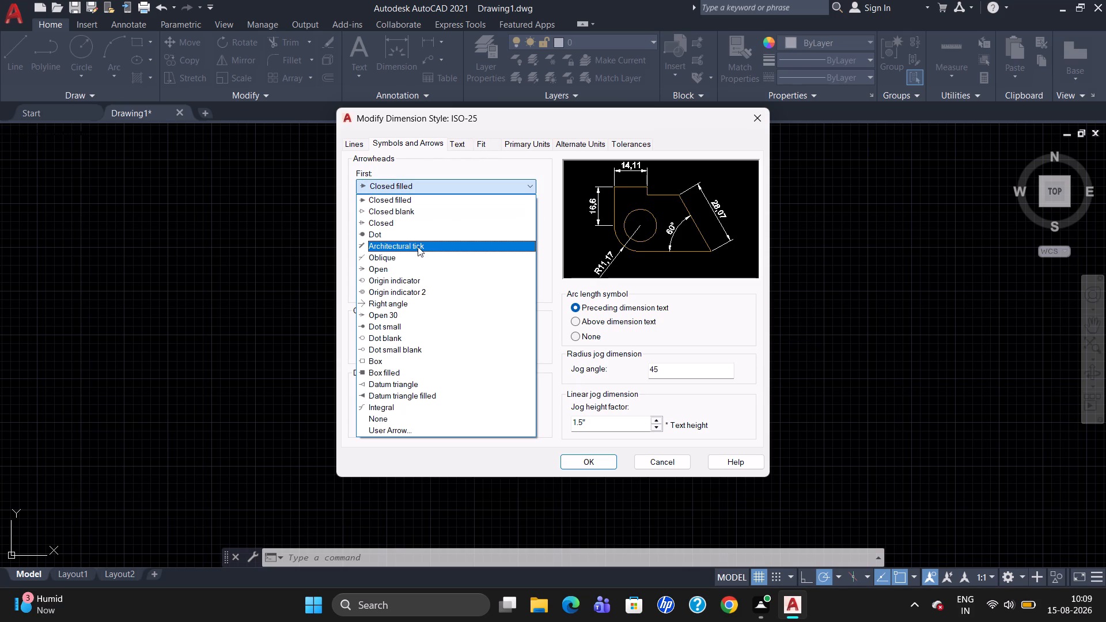
left_click(418, 255)
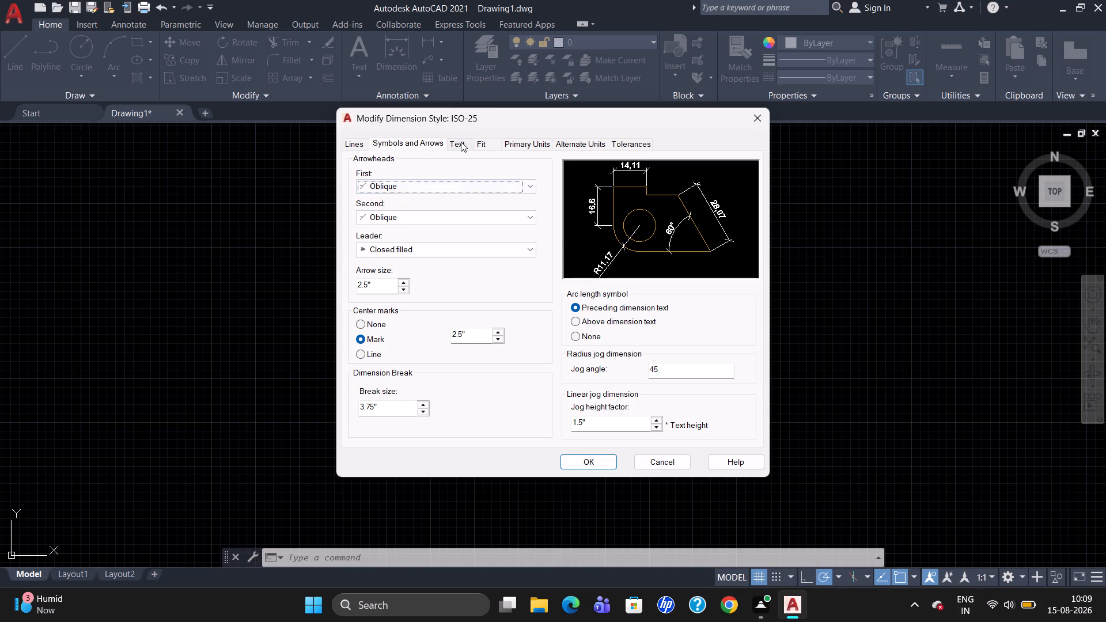
Set the arrow size of the ISO-25 dimension style to 4.
left_click(386, 278)
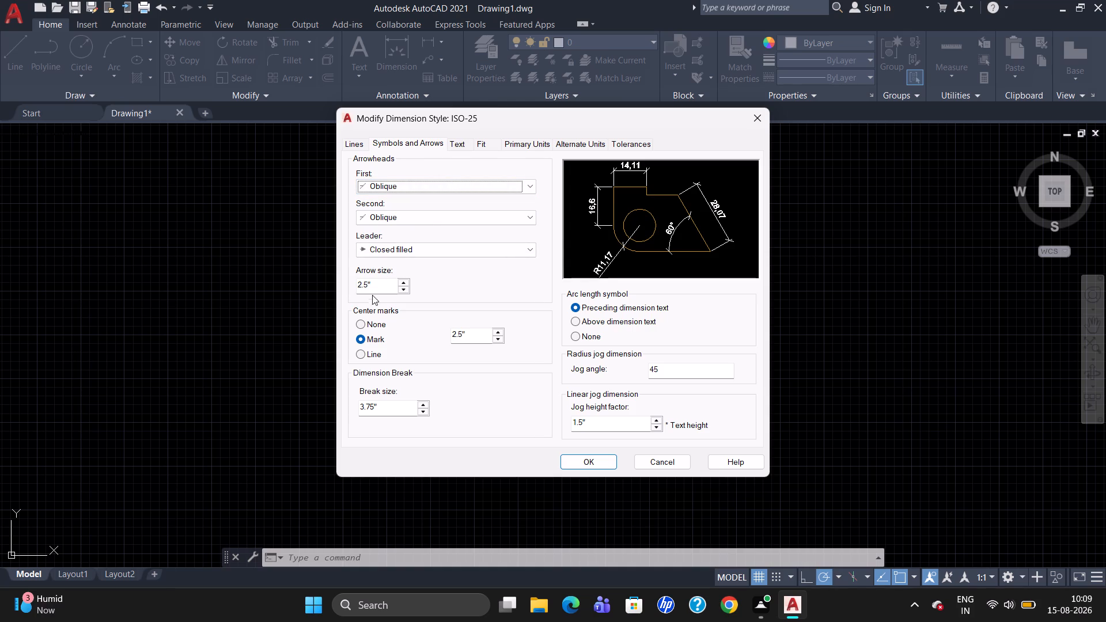
left_click(376, 283)
key("BackSpace")
key("BackSpace")
key("BackSpace")
key("BackSpace")
key("BackSpace")
key("BackSpace")
key("BackSpace")
key("BackSpace")
key("BackSpace")
key("BackSpace")
key("4")
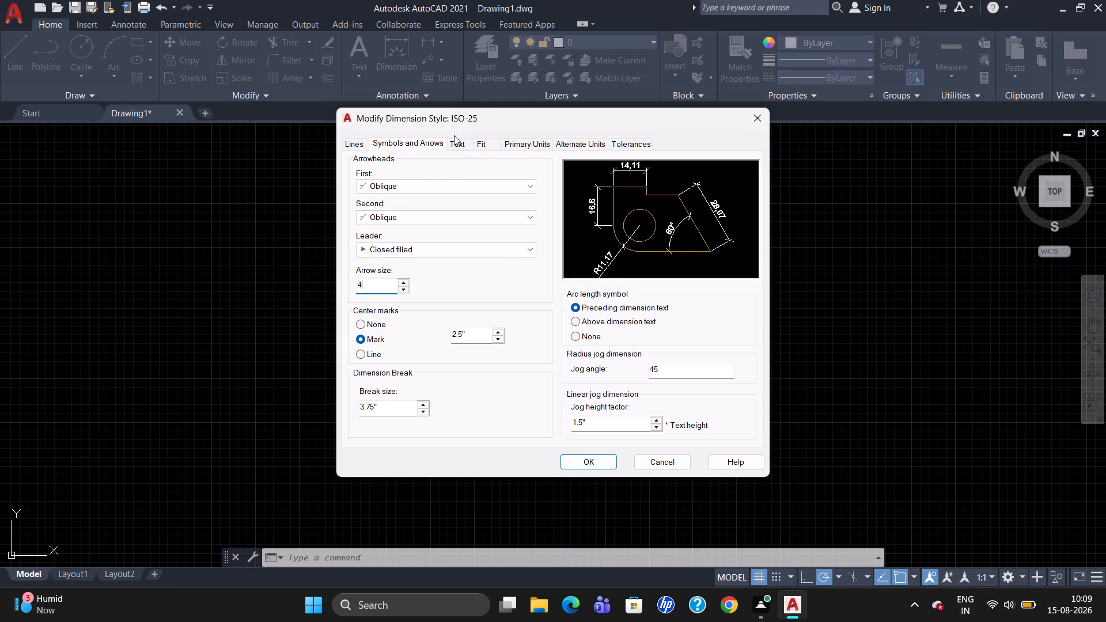
Set the text height of the ISO-25 dimension style to 4.
left_click(454, 135)
left_click(456, 141)
left_click(518, 241)
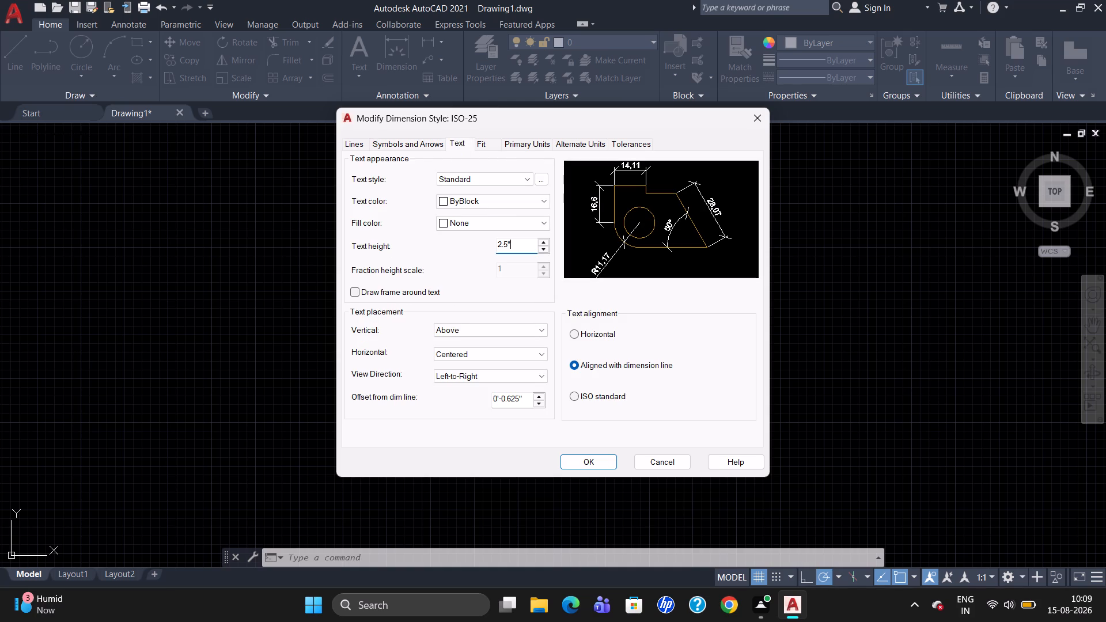
key("BackSpace")
key("BackSpace")
key("BackSpace")
key("BackSpace")
key("BackSpace")
key("BackSpace")
key("BackSpace")
key("BackSpace")
key("4")
Set the style's primary units to Engineering with 0'-0.0" precision, and make ISO-25 the current dimension style.
left_click(354, 145)
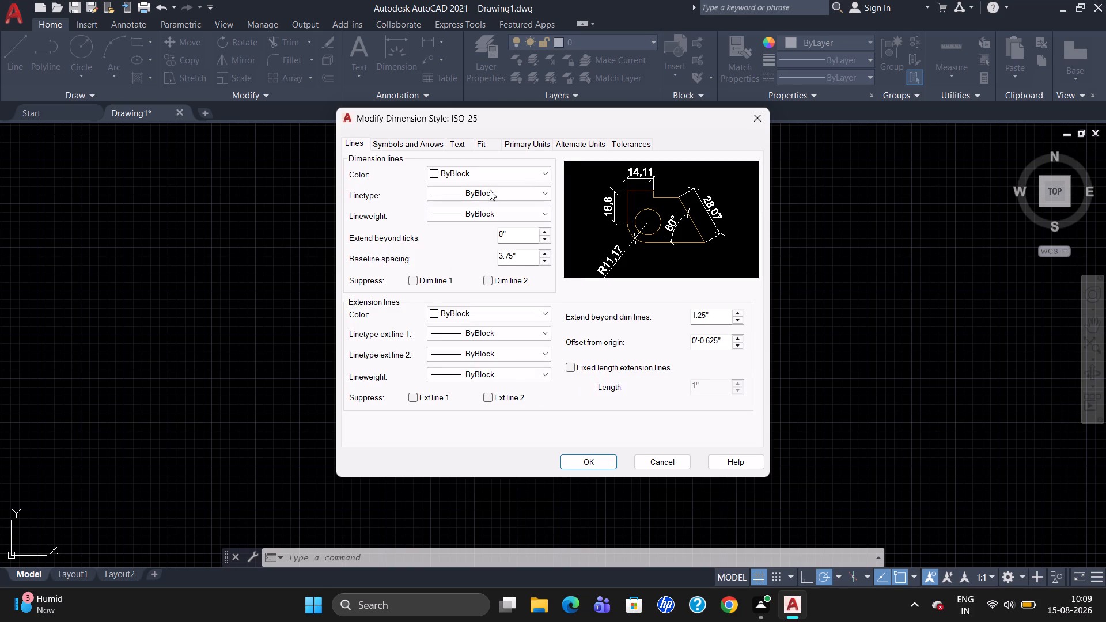
left_click(535, 143)
left_click(512, 175)
left_click(507, 200)
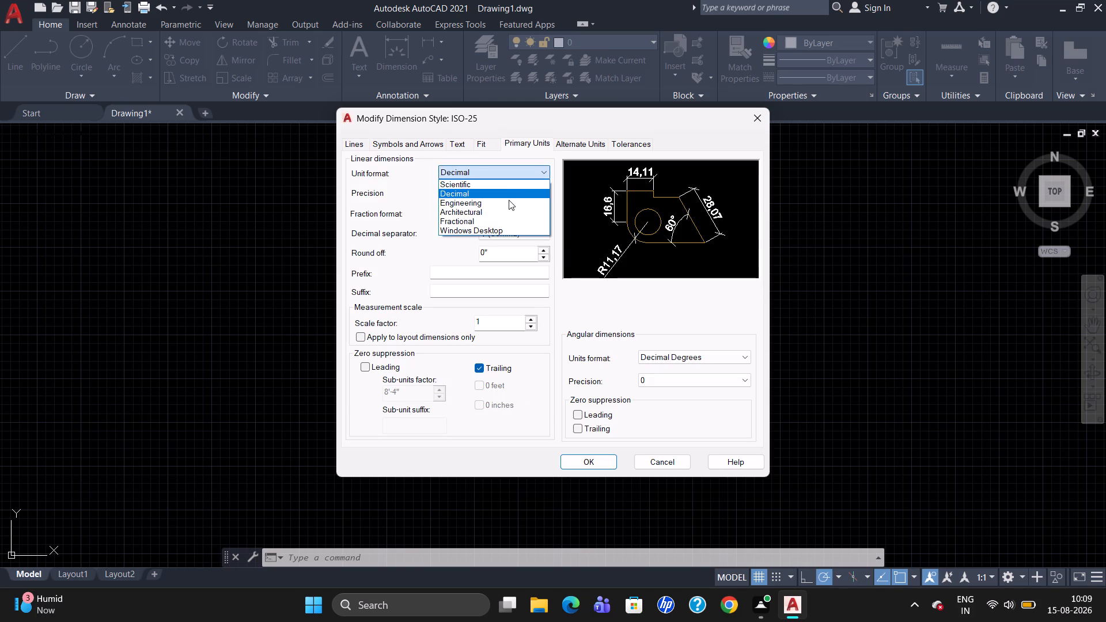
left_click(508, 191)
left_click(503, 219)
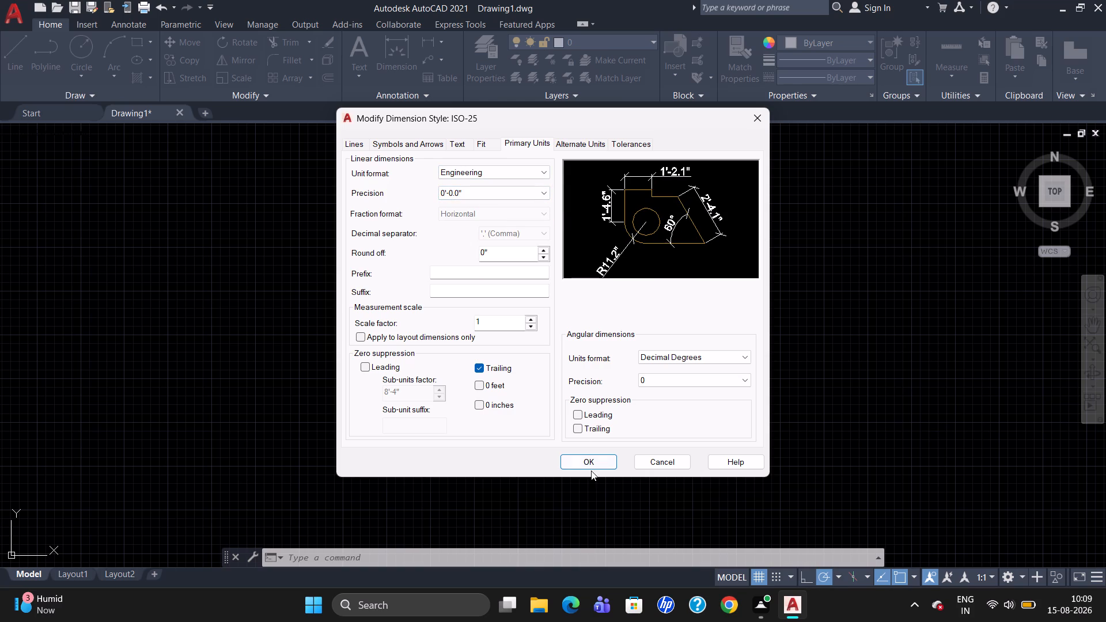
left_click(591, 469)
left_click(709, 219)
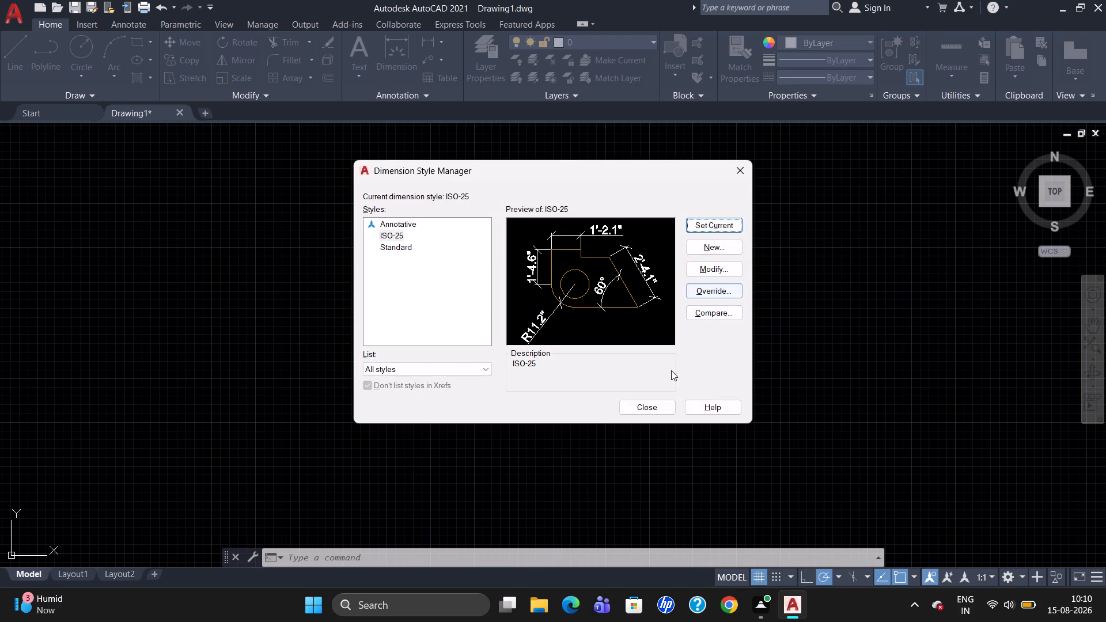
left_click(643, 407)
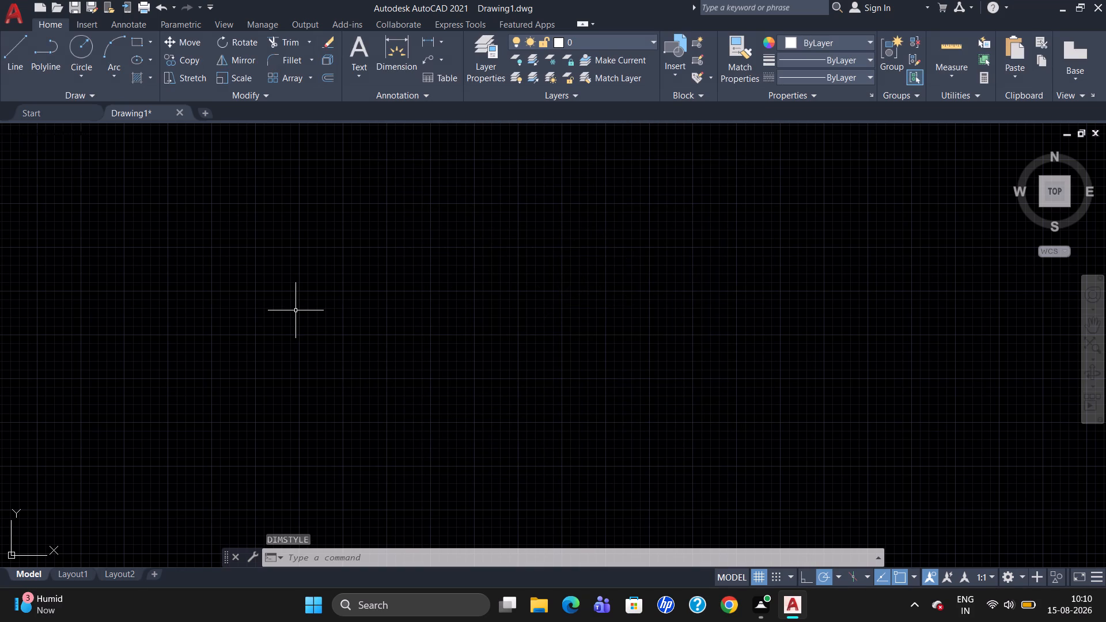
Set the model space limits with the lower-left corner at 0,0 and the upper-right corner at 11.7,16.5.
type("limits")
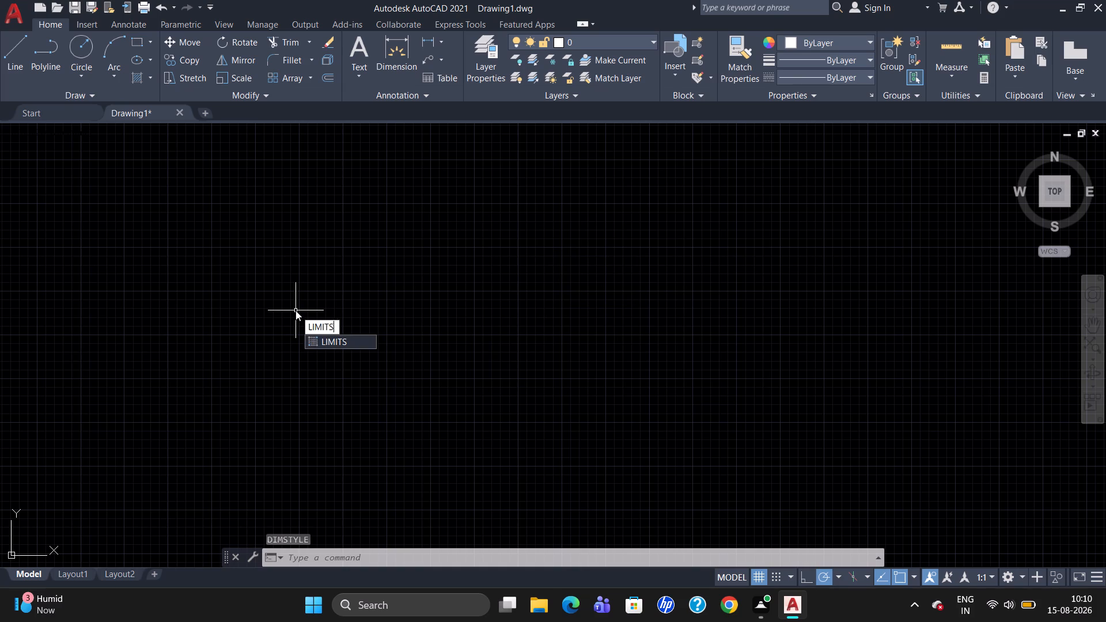
key("Return")
type("0,0")
key("Return")
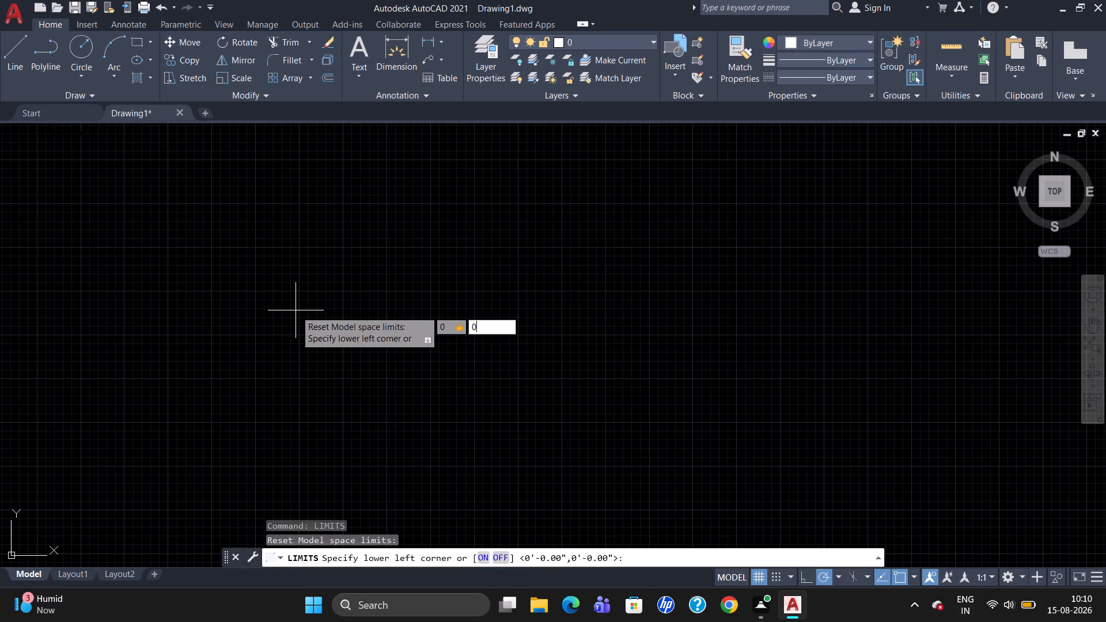
type("11")
type(".7,")
type("16.5")
key("Return")
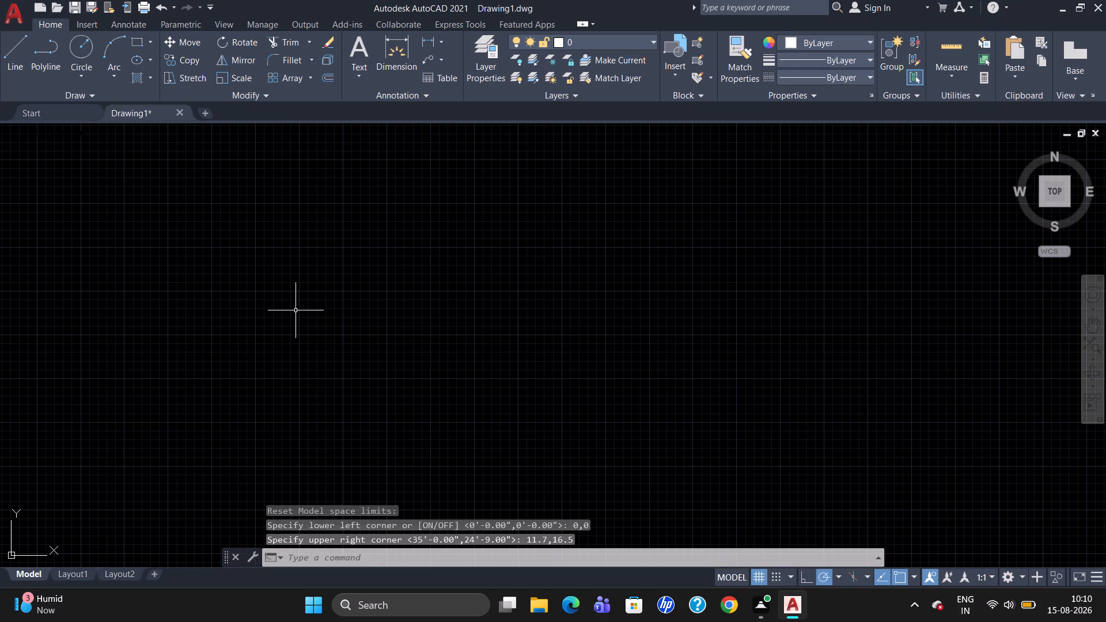
key("z")
key("Return")
key("a")
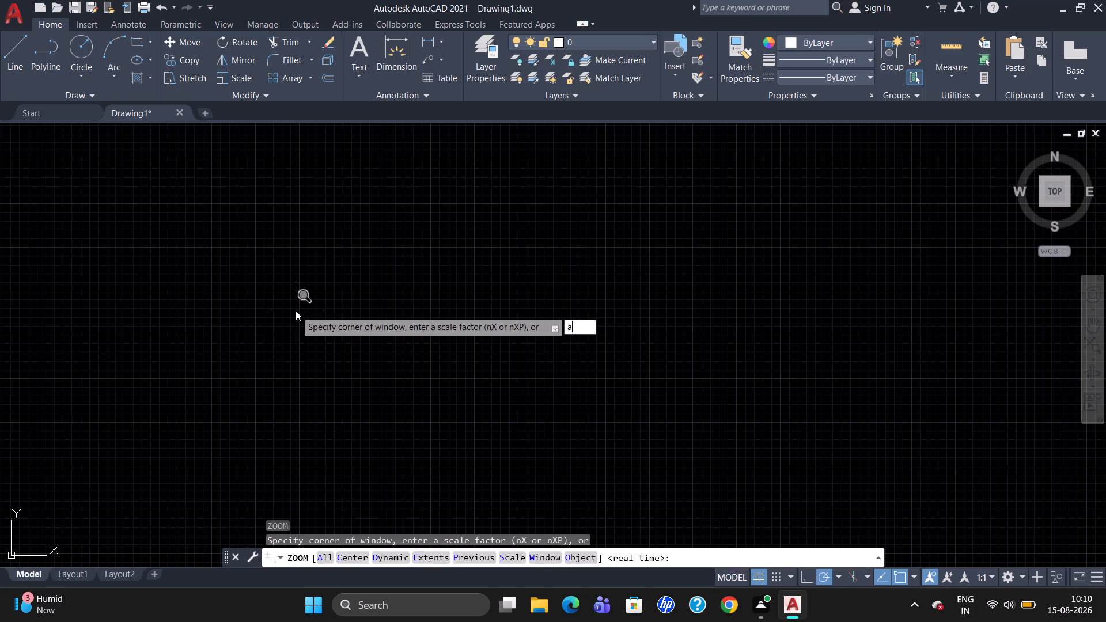
key("Return")
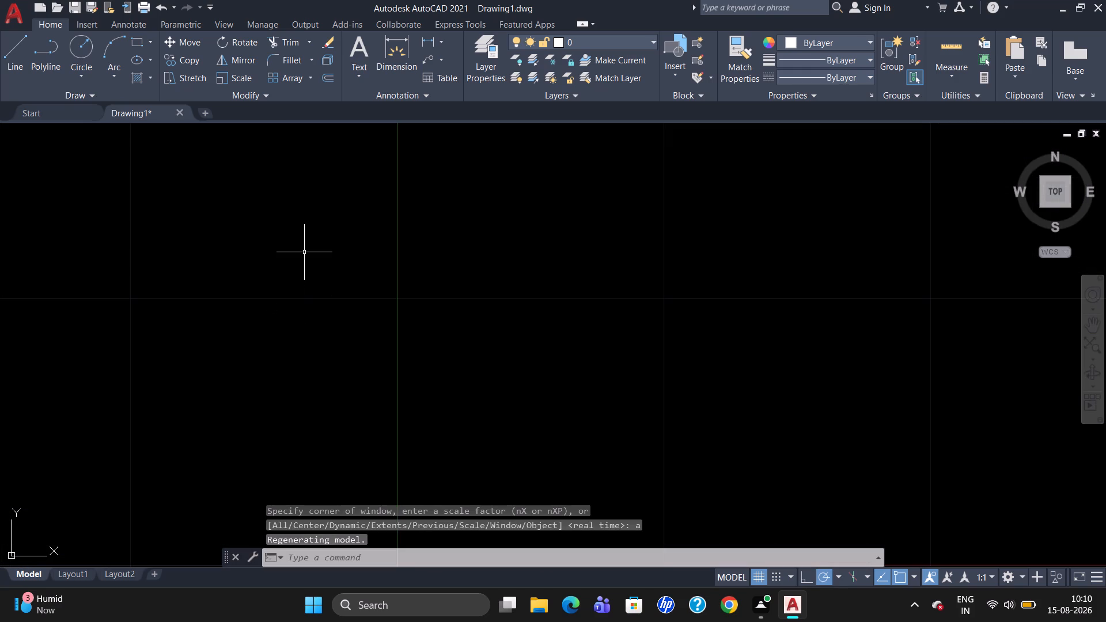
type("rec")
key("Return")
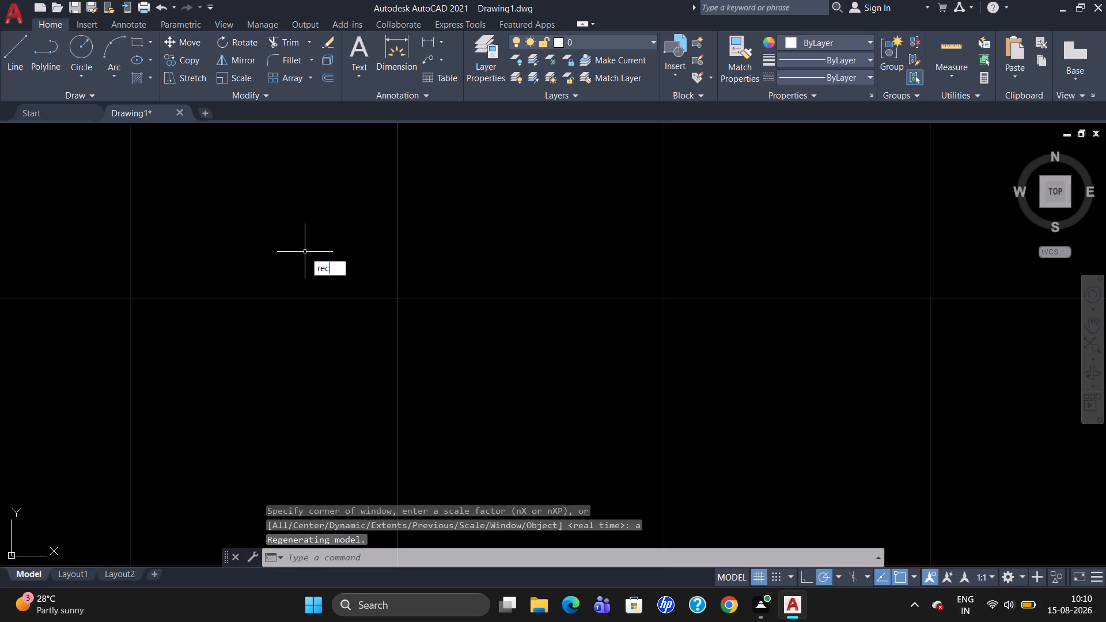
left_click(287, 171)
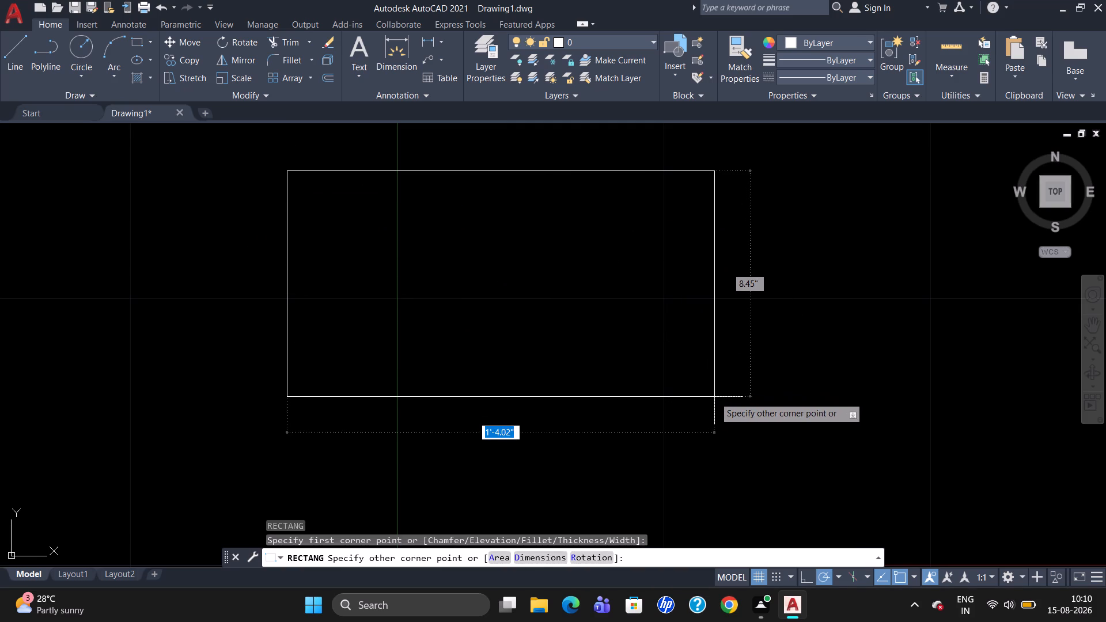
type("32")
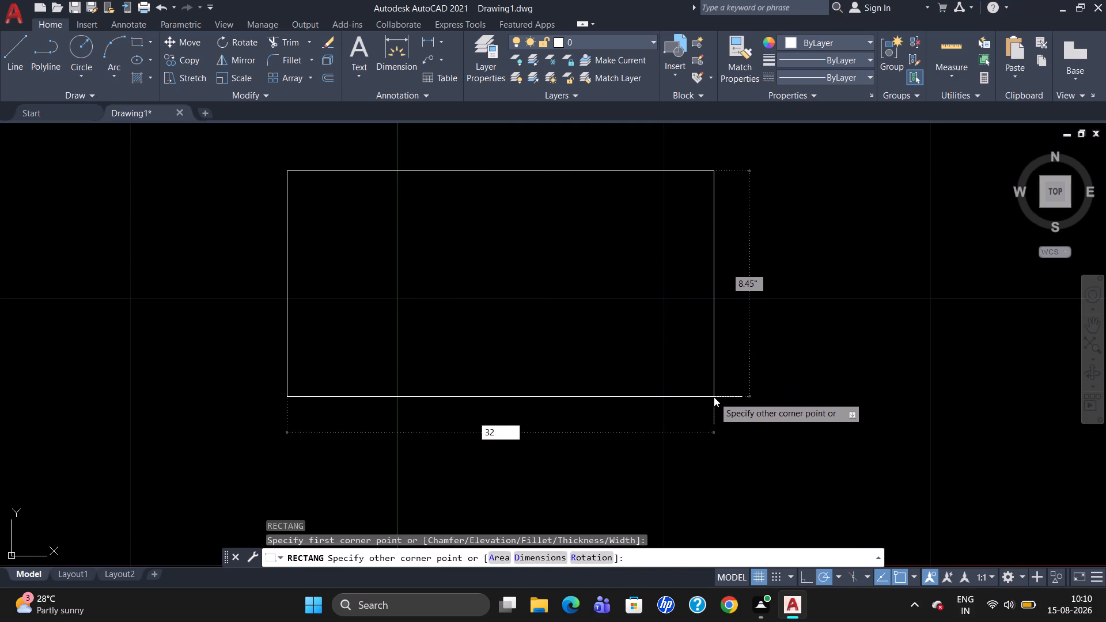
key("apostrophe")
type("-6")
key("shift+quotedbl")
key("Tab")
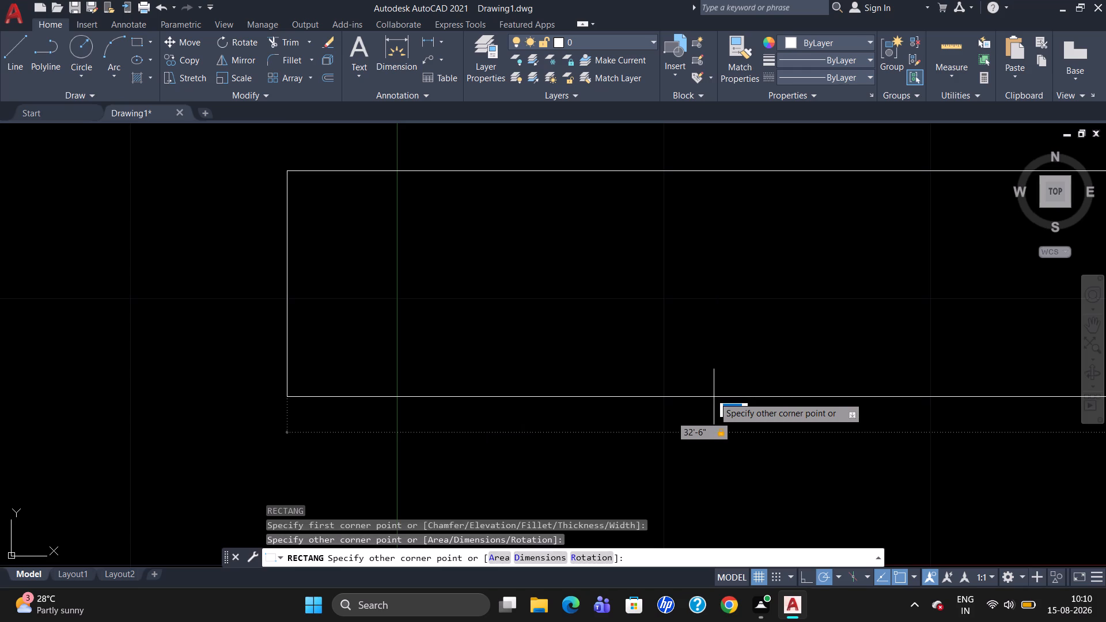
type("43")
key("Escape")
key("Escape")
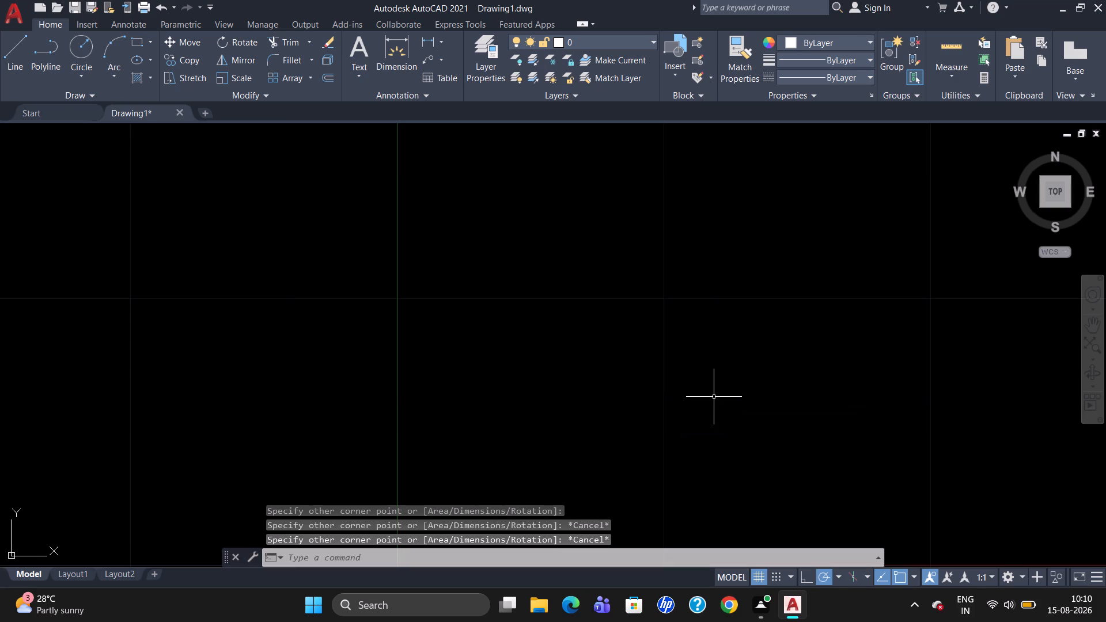
Draw a rectangle 32'-5" wide and 43'-5" high, starting from a freely placed upper-left corner.
type("rec")
key("Return")
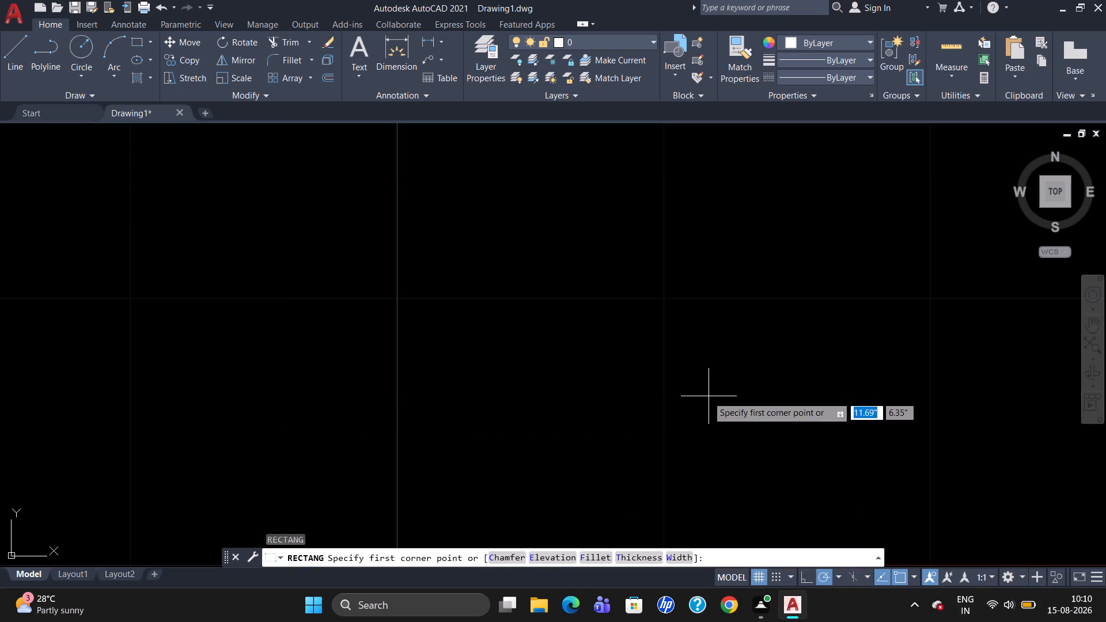
left_click_drag(252, 139, 263, 146)
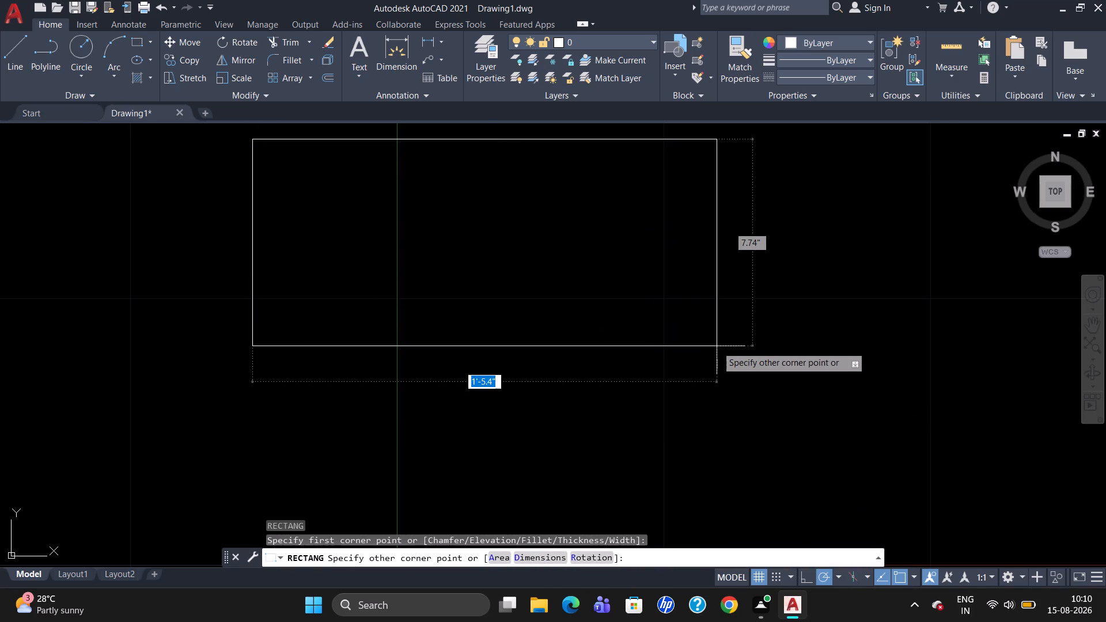
type("32")
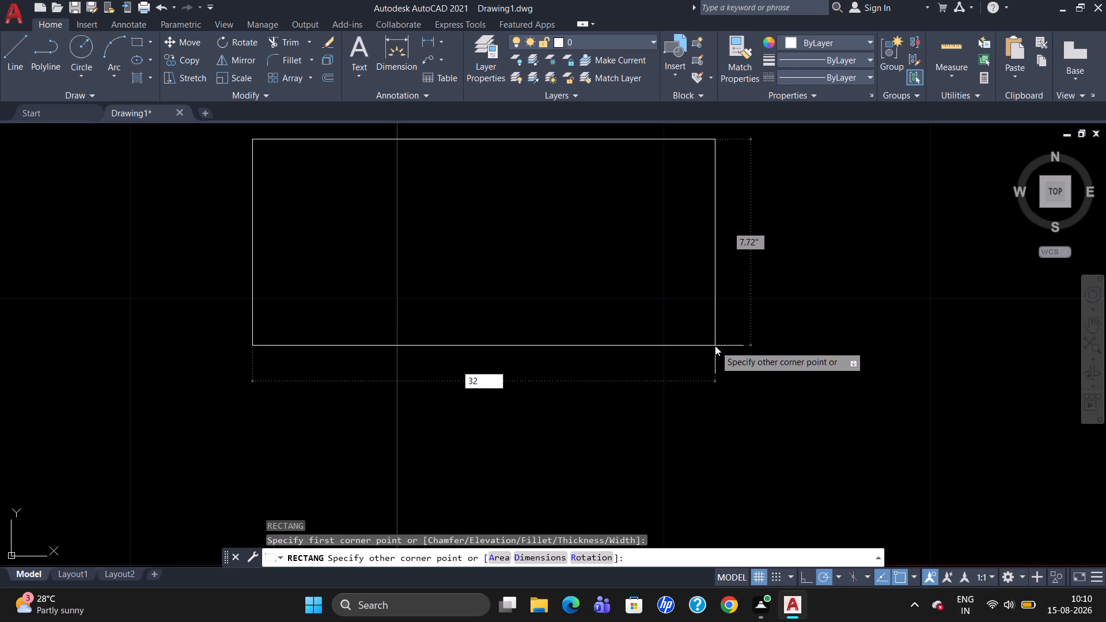
type("'-")
key("5")
key("shift+quotedbl")
key("Tab")
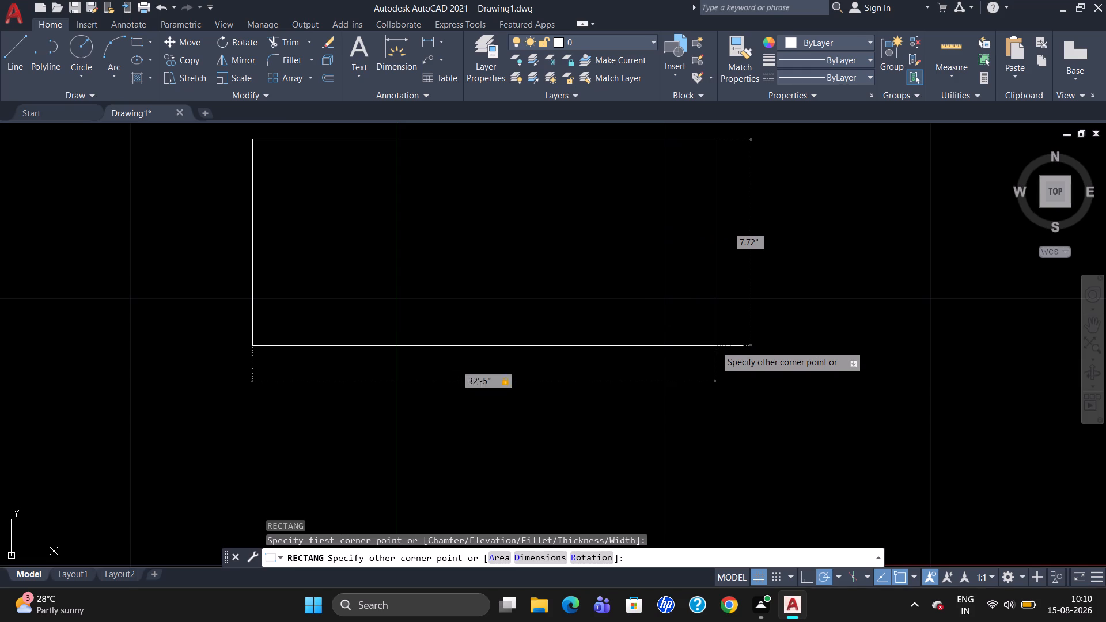
type("43")
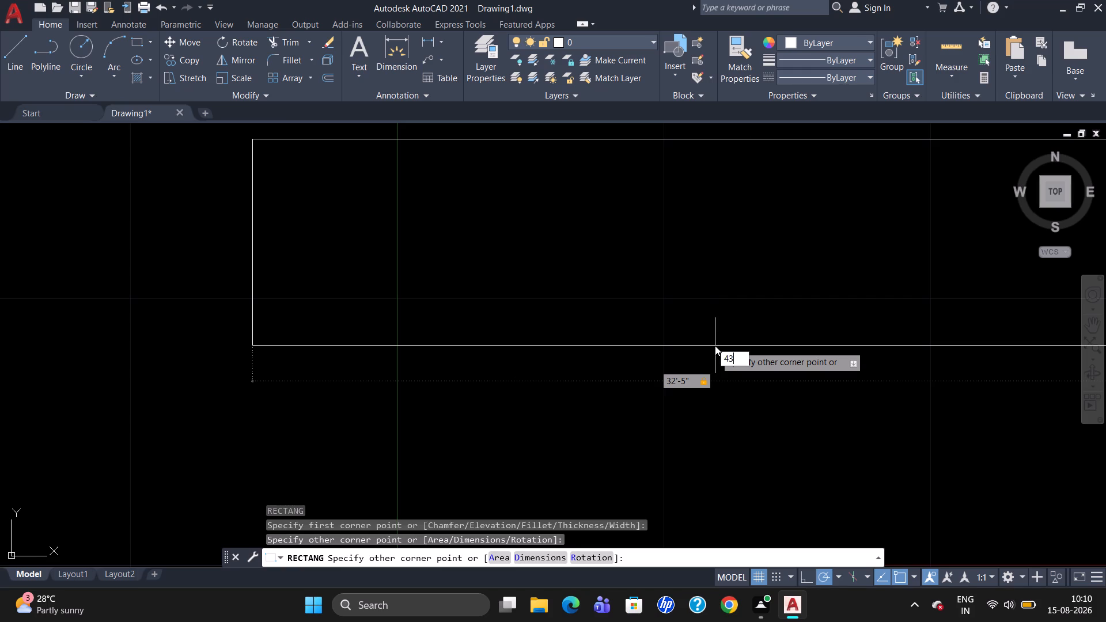
key("apostrophe")
type("-5\"")
key("Return")
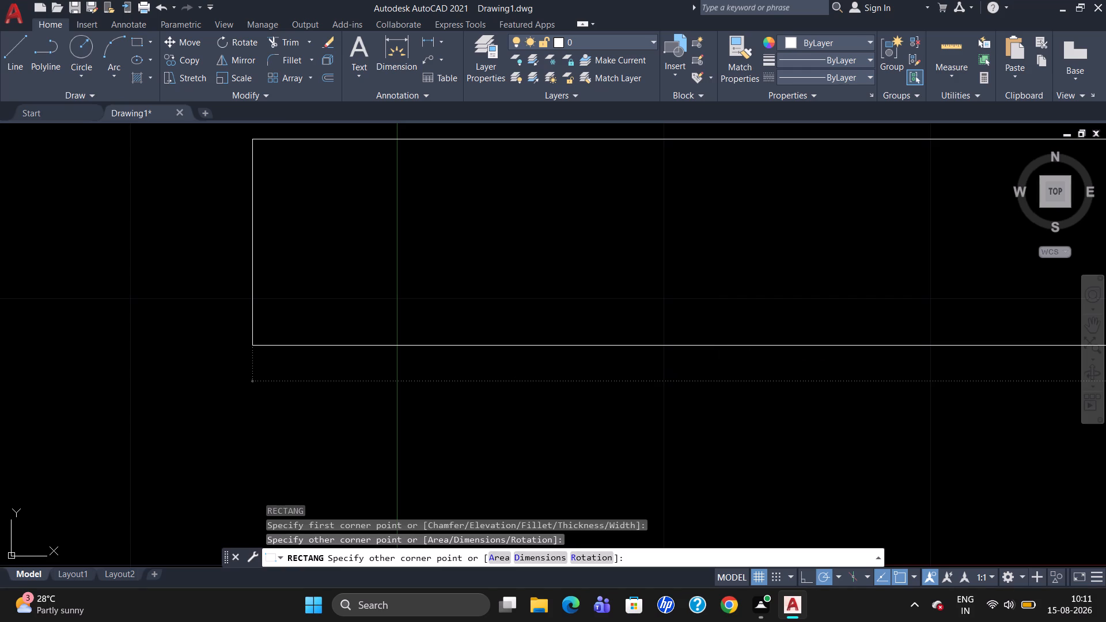
Move the UCS origin horizontally into the empty area well to the left of the rectangle.
scroll(684, 317, "down", 2)
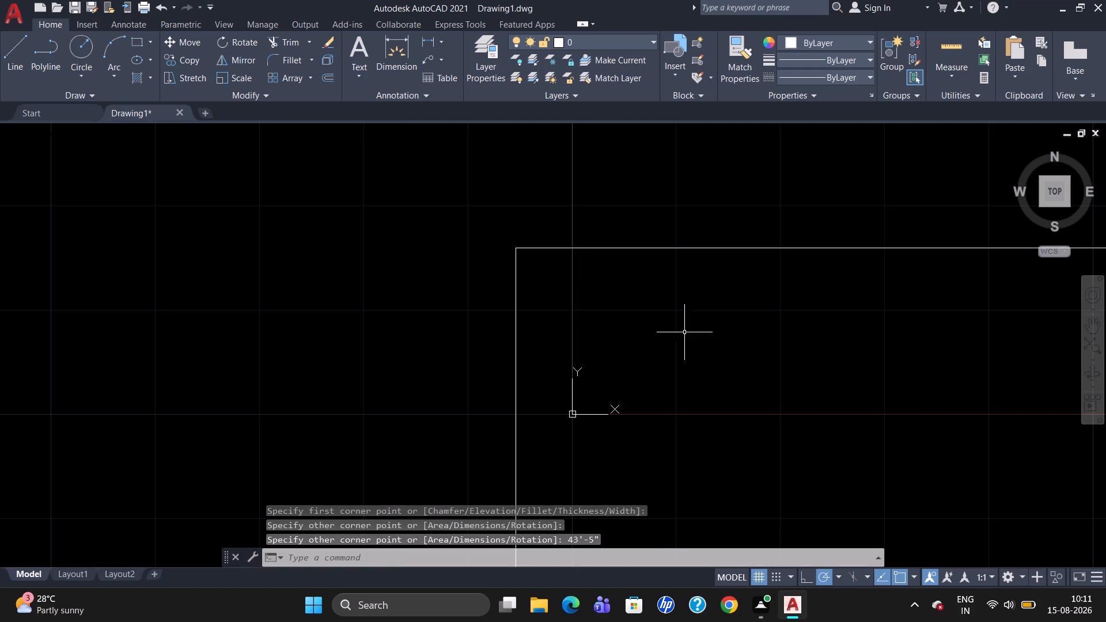
scroll(786, 395, "down", 4)
scroll(871, 445, "down", 4)
scroll(921, 486, "up", 6)
scroll(659, 364, "down", 5)
scroll(734, 464, "up", 5)
scroll(676, 389, "down", 5)
scroll(754, 509, "up", 1)
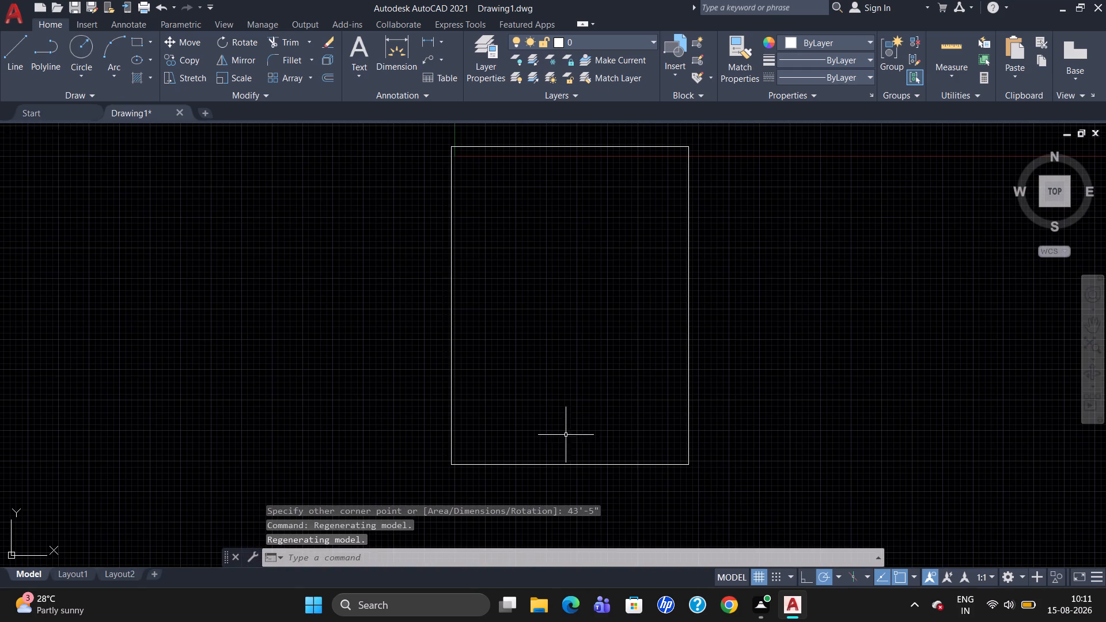
scroll(541, 408, "down", 1)
left_click(490, 248)
left_click(489, 249)
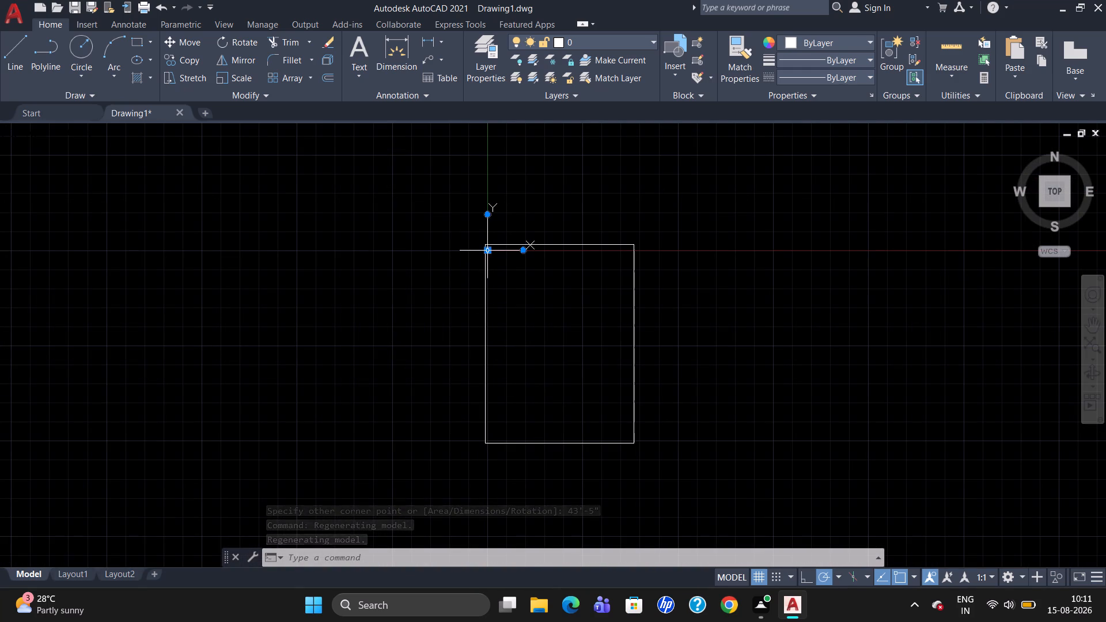
left_click_drag(489, 249, 194, 298)
left_click(68, 251)
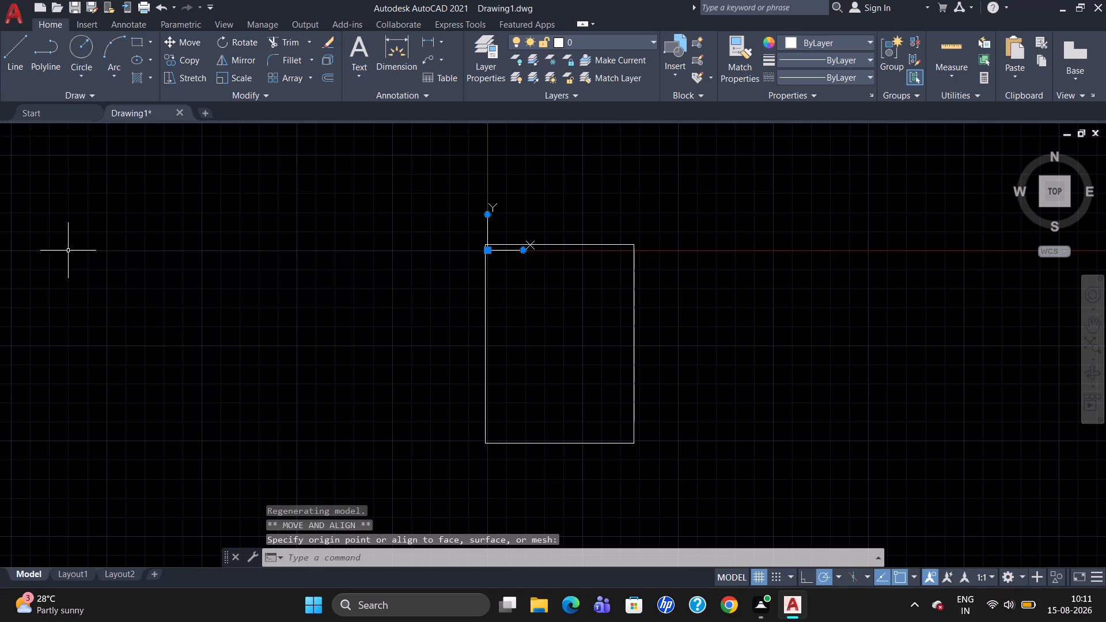
scroll(369, 338, "up", 1)
left_click(559, 195)
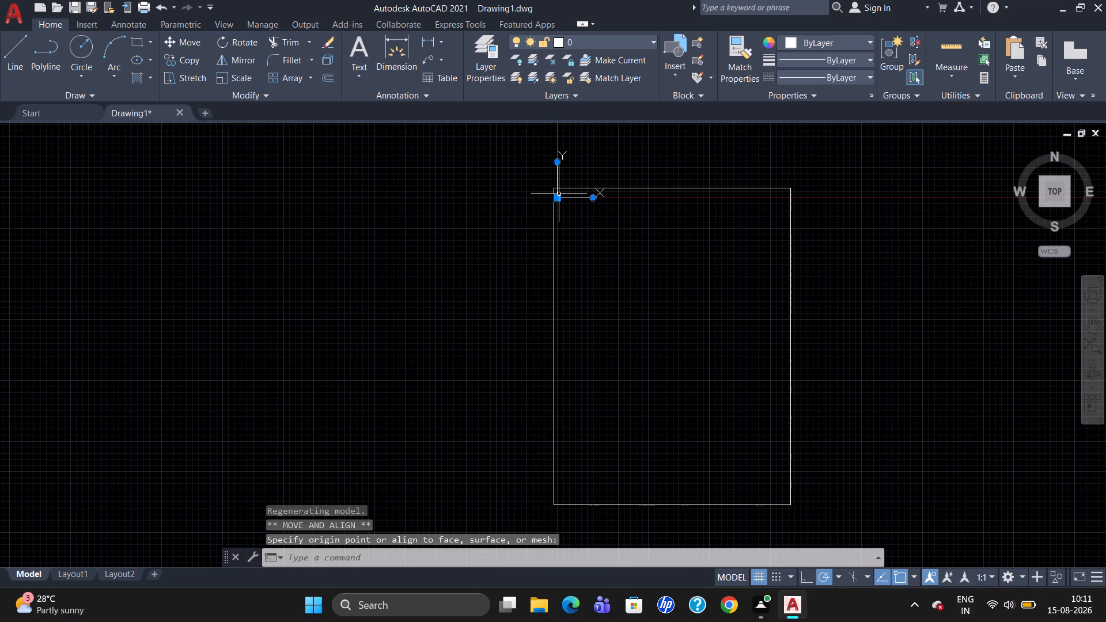
left_click_drag(559, 194, 332, 214)
left_click(561, 198)
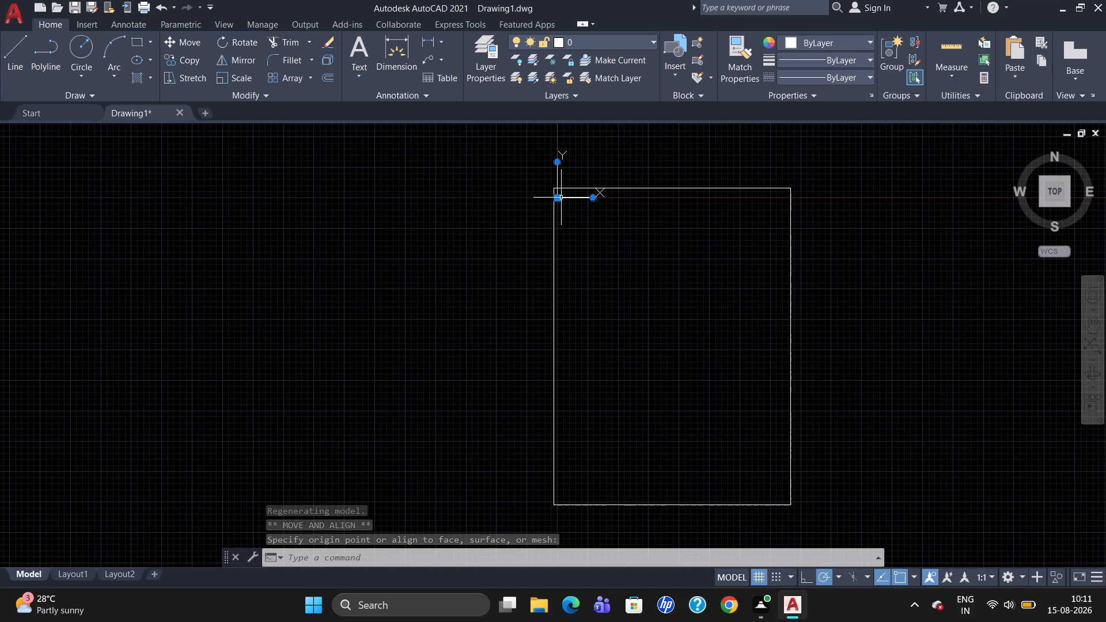
left_click(555, 199)
left_click_drag(555, 199, 238, 232)
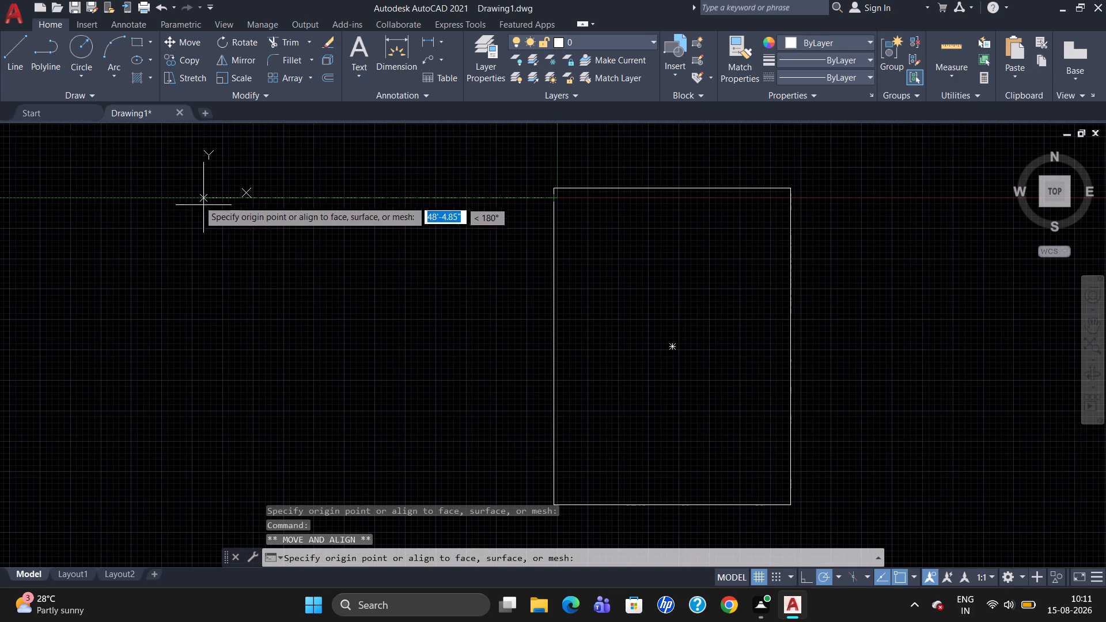
left_click(198, 199)
Offset the outline rectangle 9" inward to form the outer wall thickness.
scroll(805, 305, "up", 1)
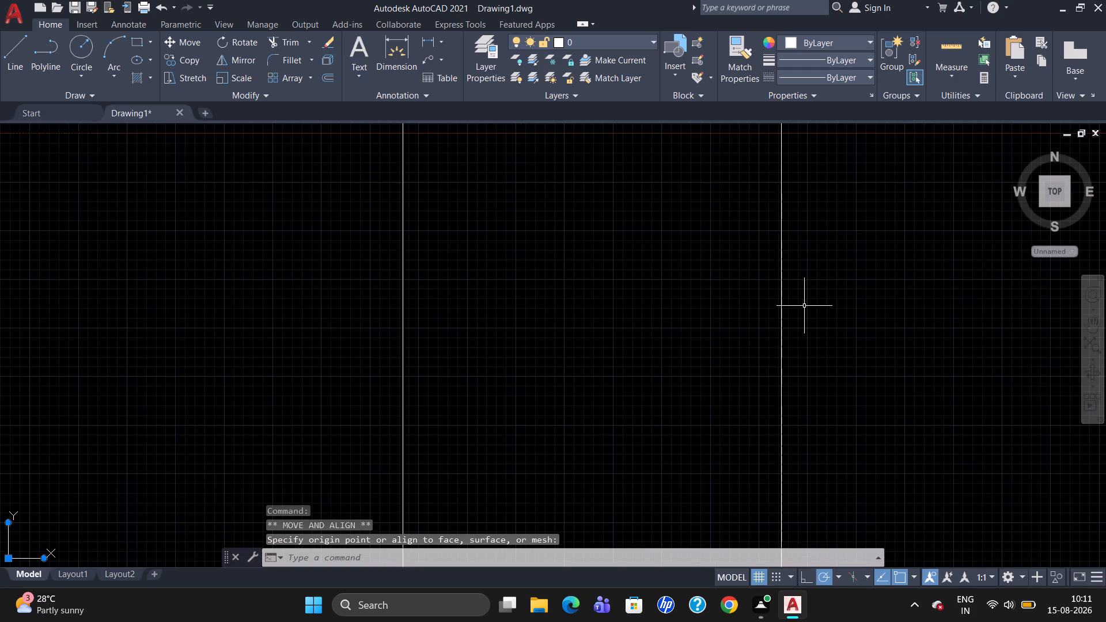
scroll(780, 314, "down", 2)
scroll(759, 353, "up", 2)
scroll(760, 351, "down", 2)
scroll(700, 210, "up", 1)
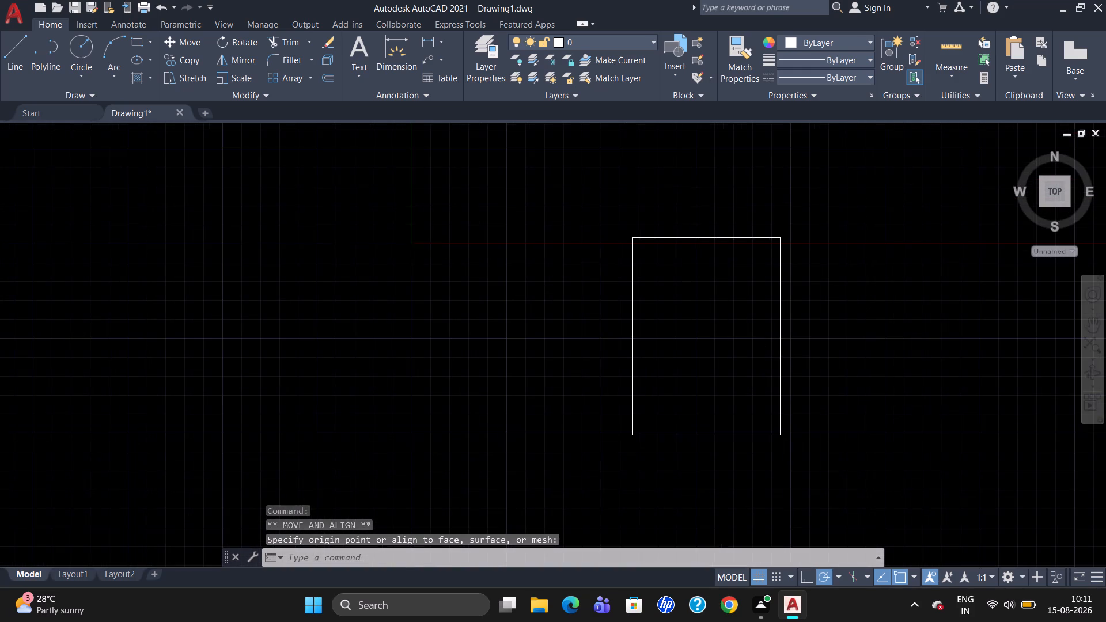
scroll(700, 210, "up", 1)
scroll(700, 257, "down", 2)
scroll(815, 397, "up", 1)
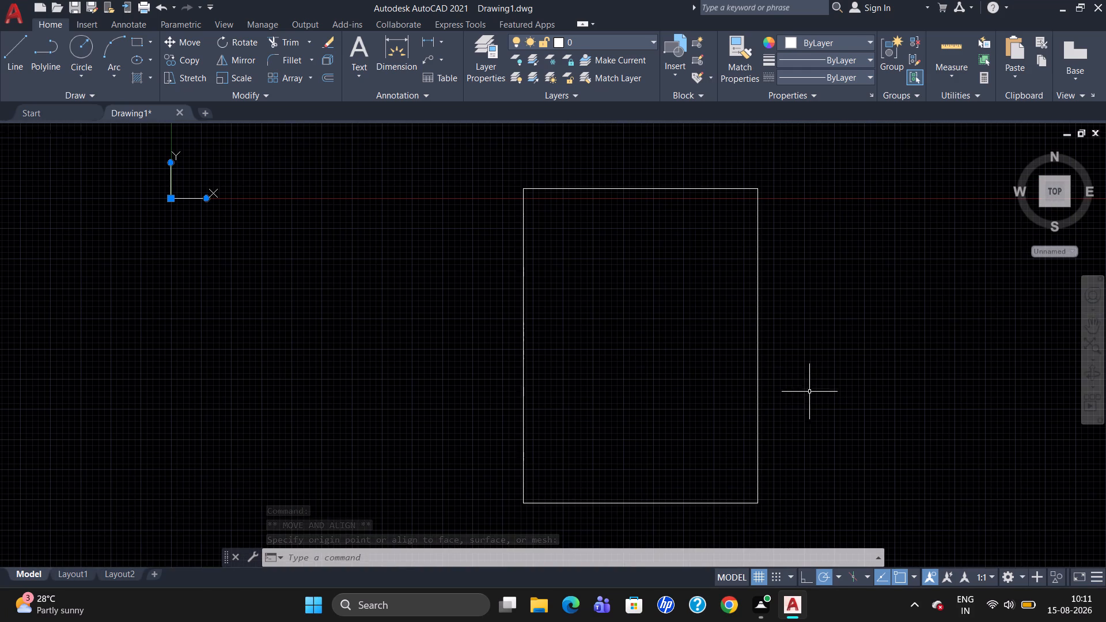
key("o")
key("Return")
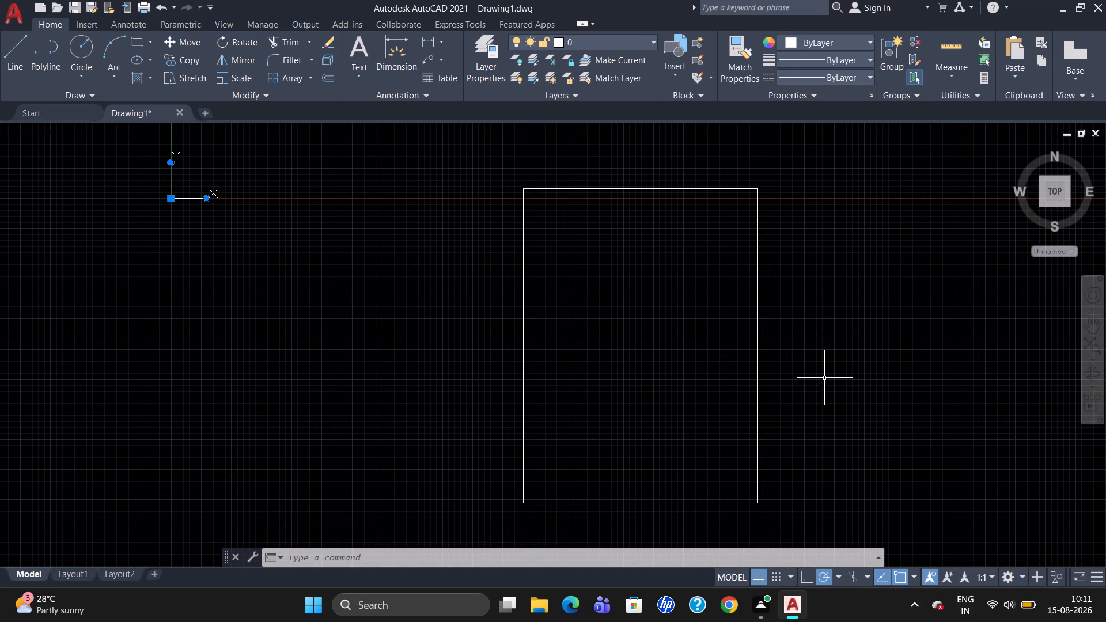
type("9\"")
key("Return")
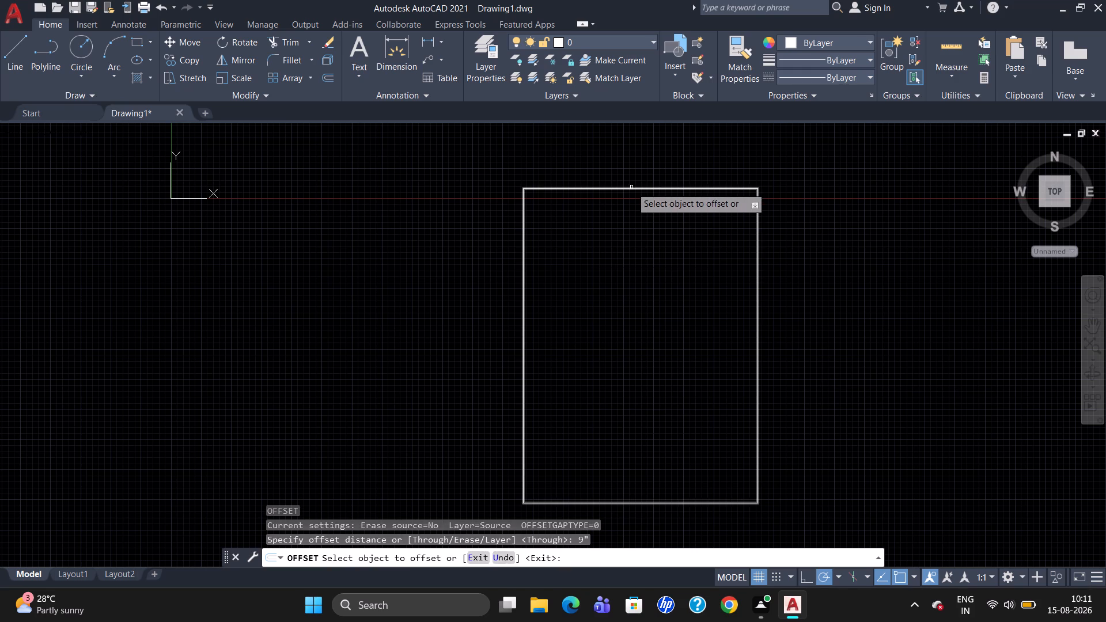
left_click(631, 188)
left_click(642, 232)
key("Escape")
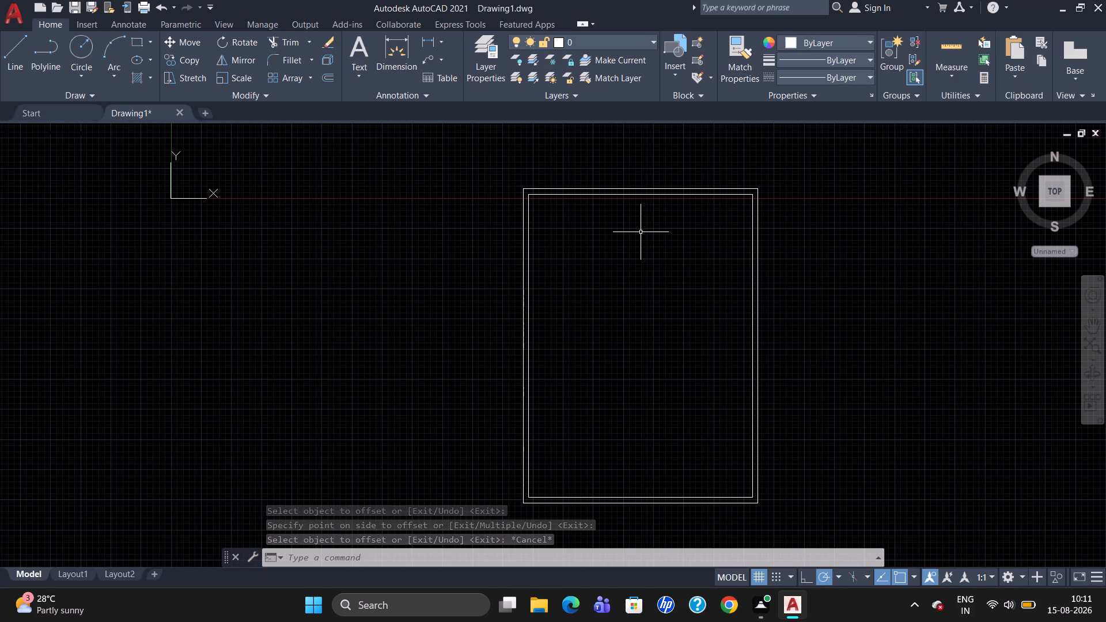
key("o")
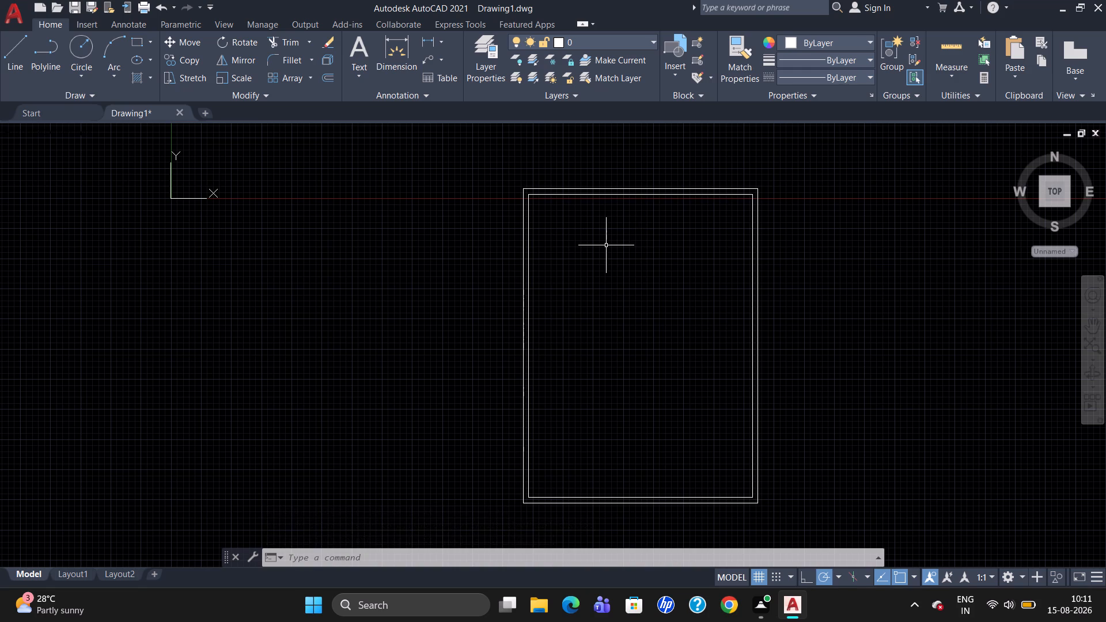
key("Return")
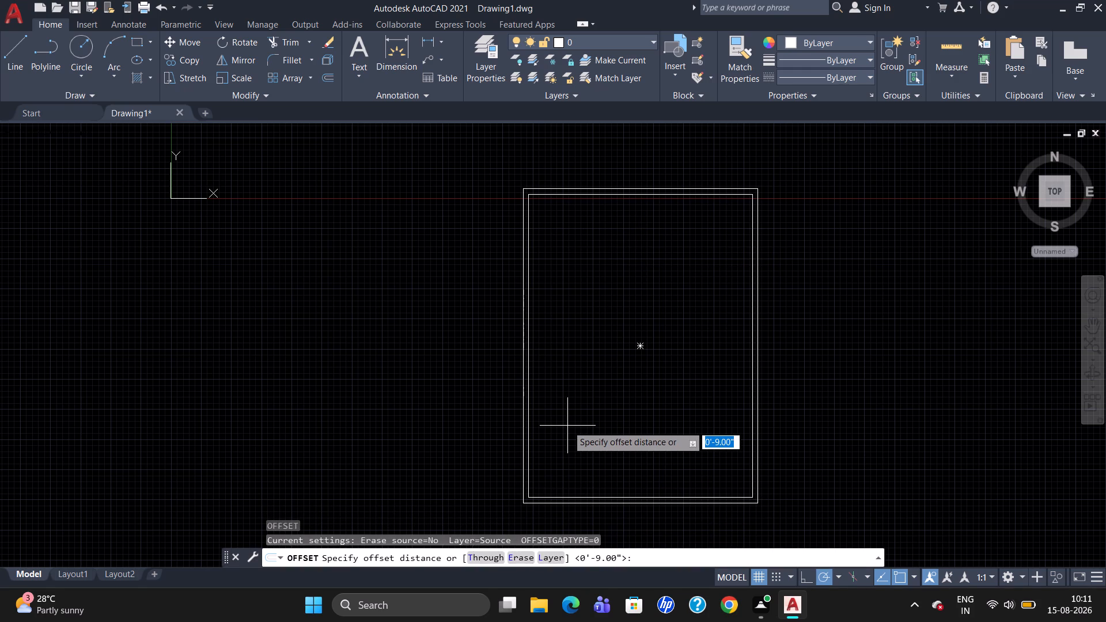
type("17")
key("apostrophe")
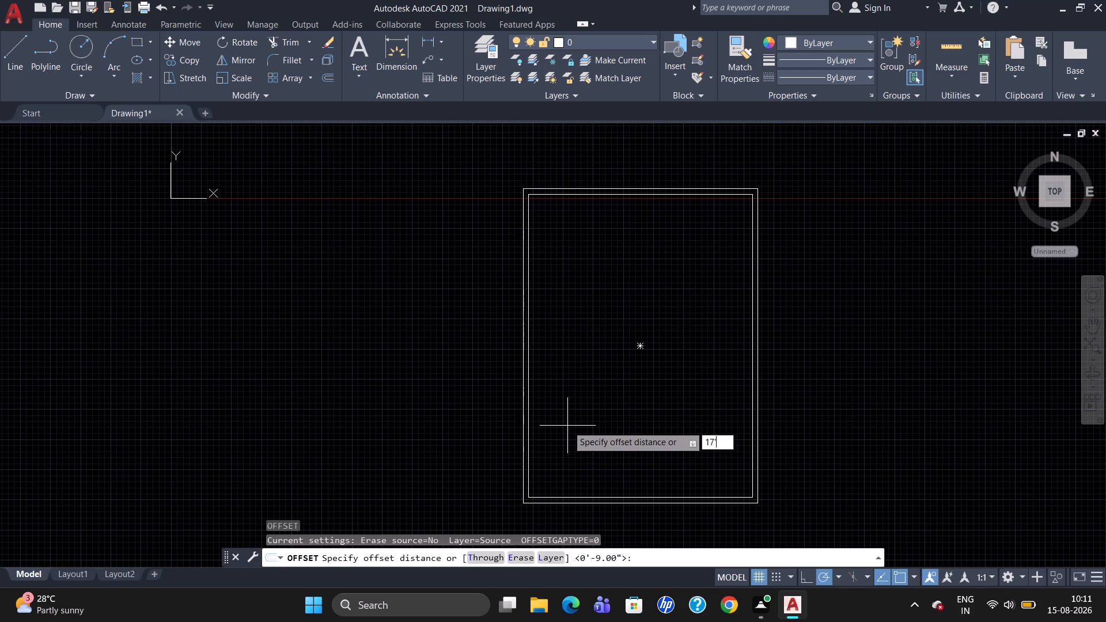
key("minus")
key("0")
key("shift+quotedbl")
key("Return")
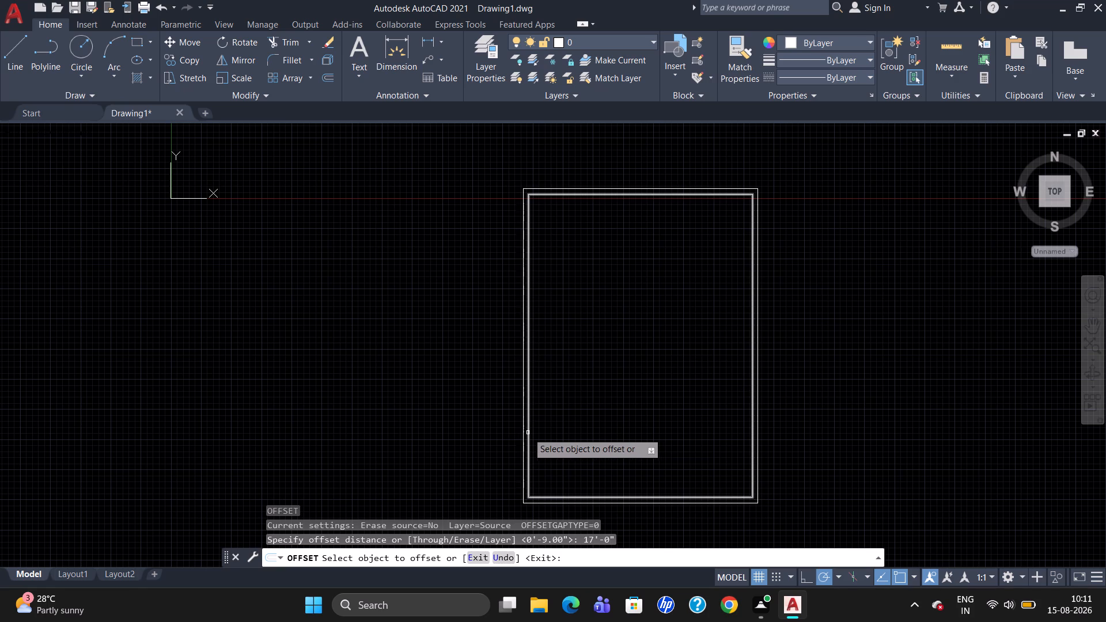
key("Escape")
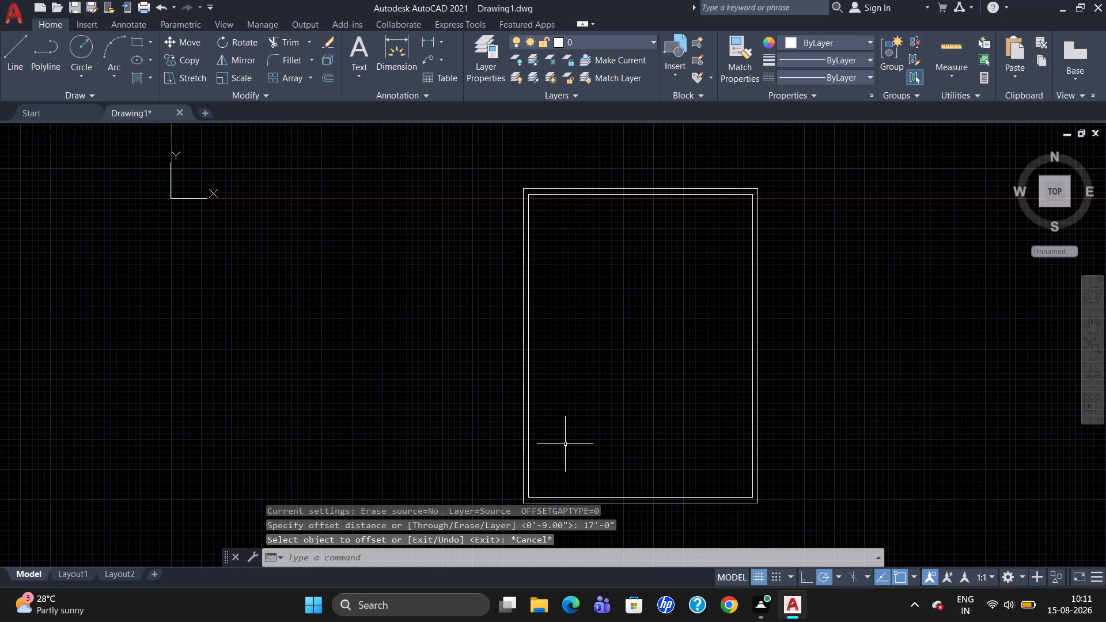
Explode the inner rectangle into separate lines.
left_click(527, 413)
key("x")
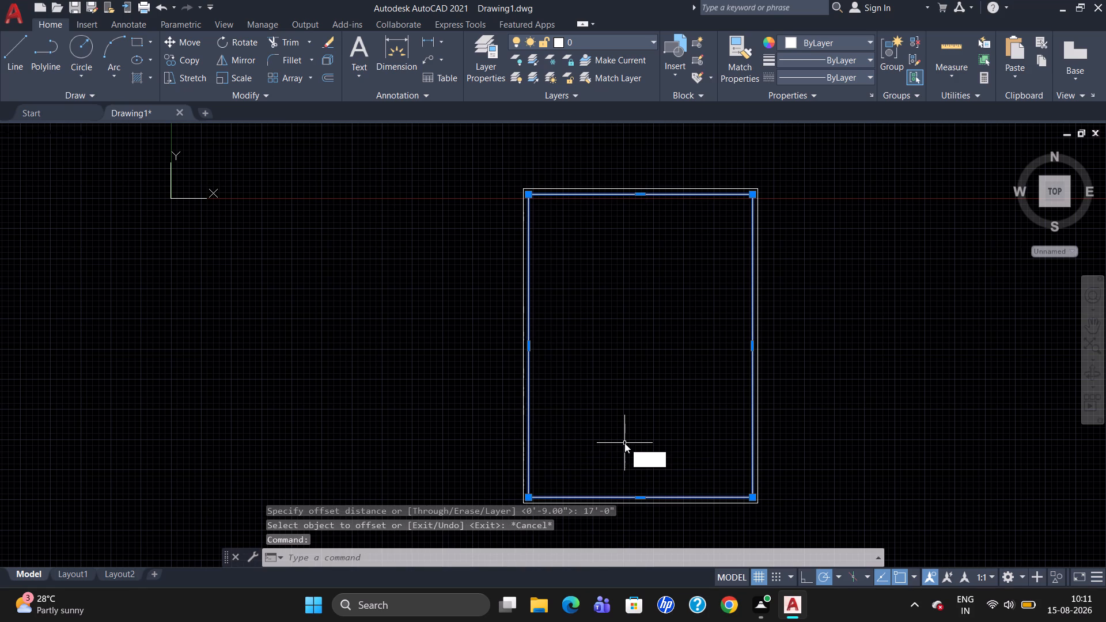
key("Return")
Offset the inner rectangle's left edge 17'-0" toward the inside to create a vertical partition line.
key("o")
key("Return")
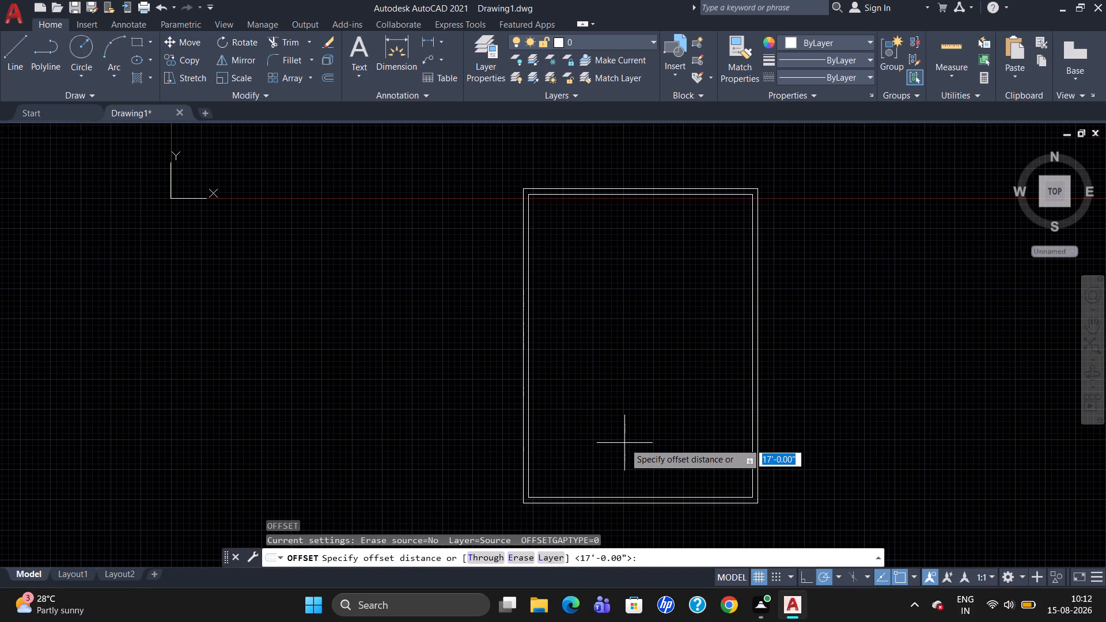
type("17")
type("'-0\"")
key("Return")
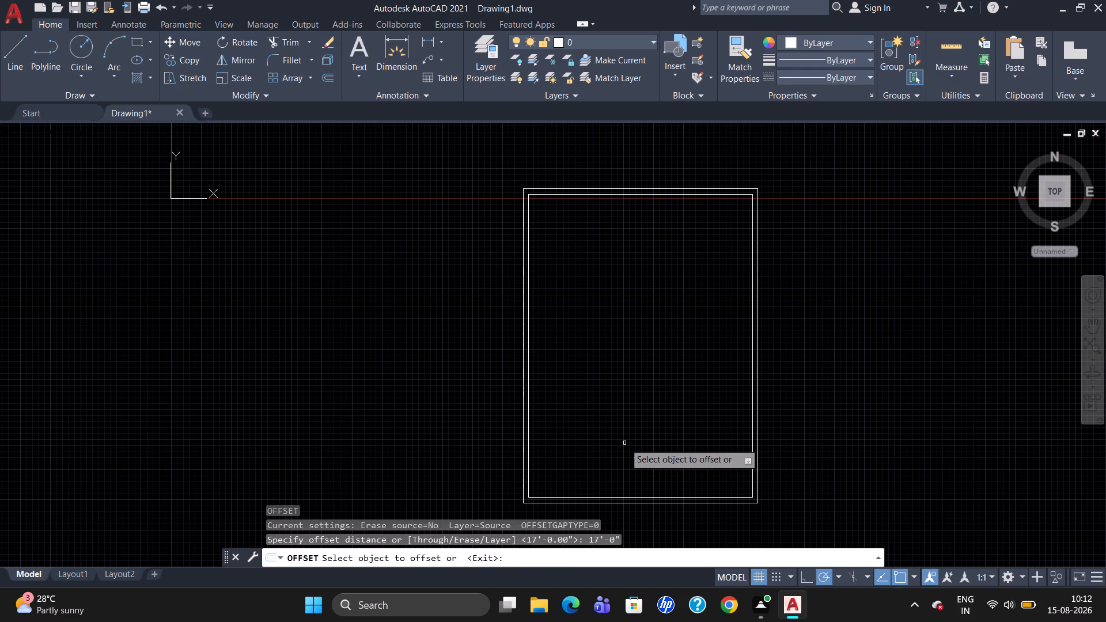
left_click(529, 426)
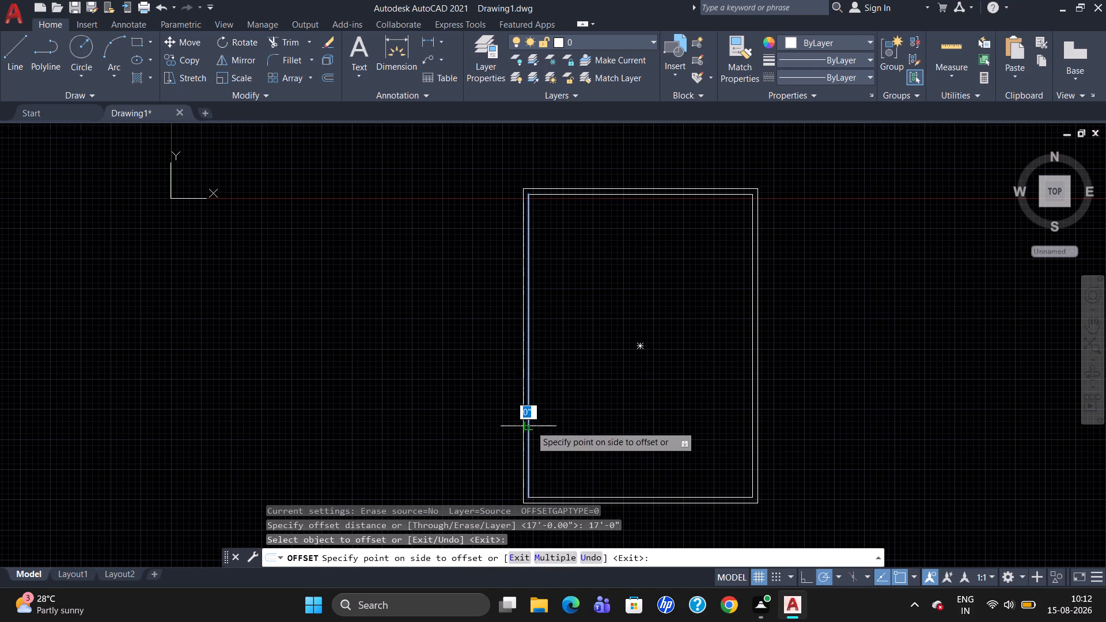
left_click(563, 434)
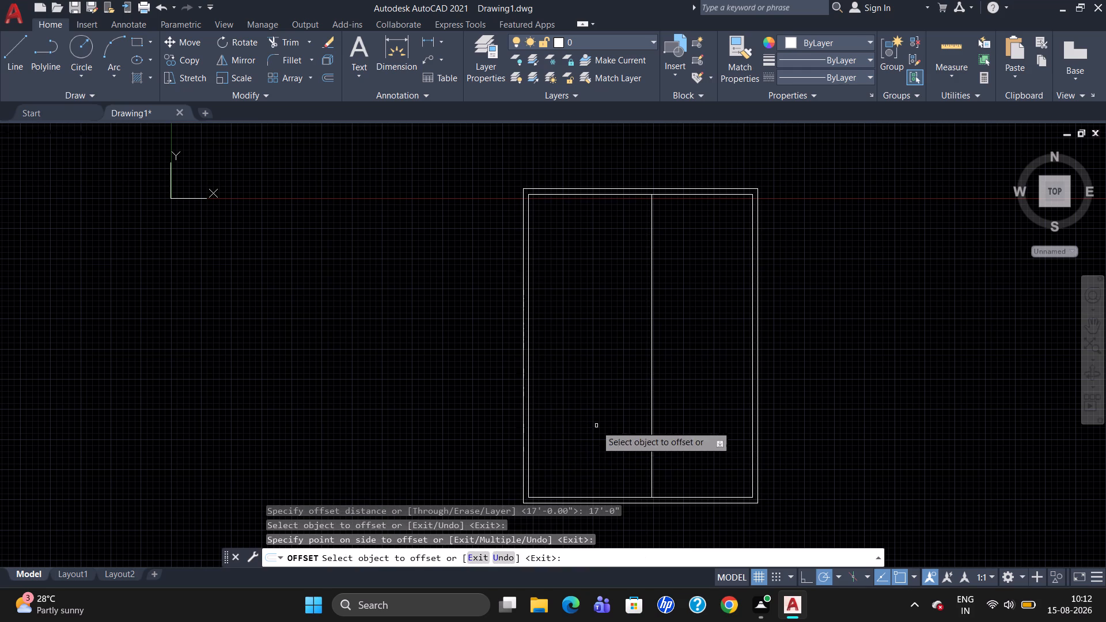
Offset the vertical partition line 4" to the right to give the partition wall its thickness.
left_click(653, 409)
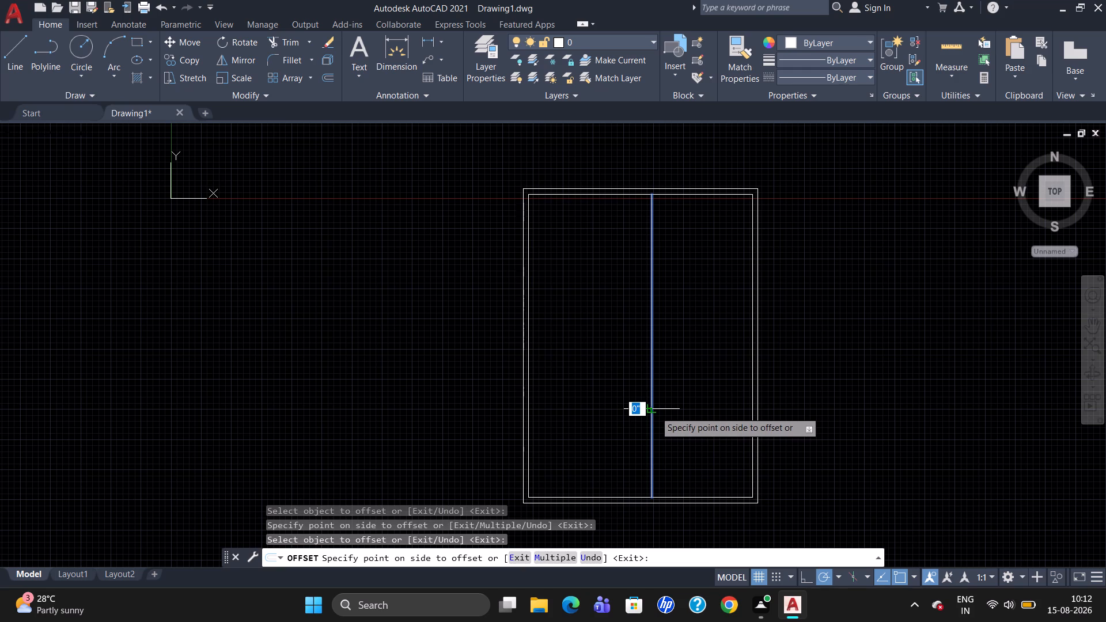
type("4\"")
key("Return")
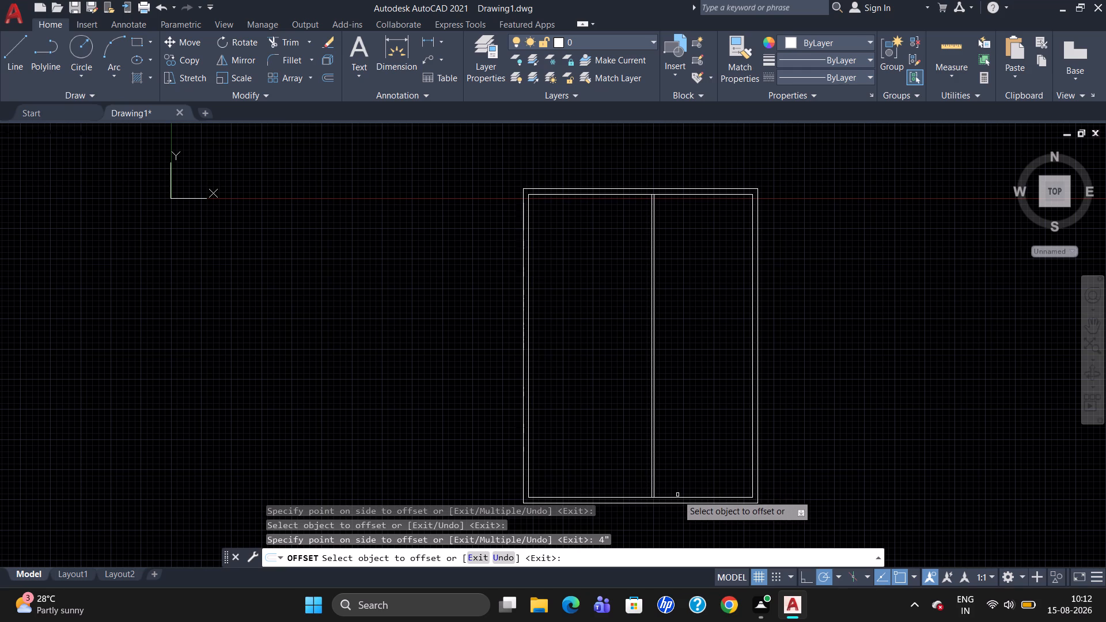
Offset the inner rectangle's bottom edge 25'-3" upward to create a horizontal partition line.
left_click(620, 496)
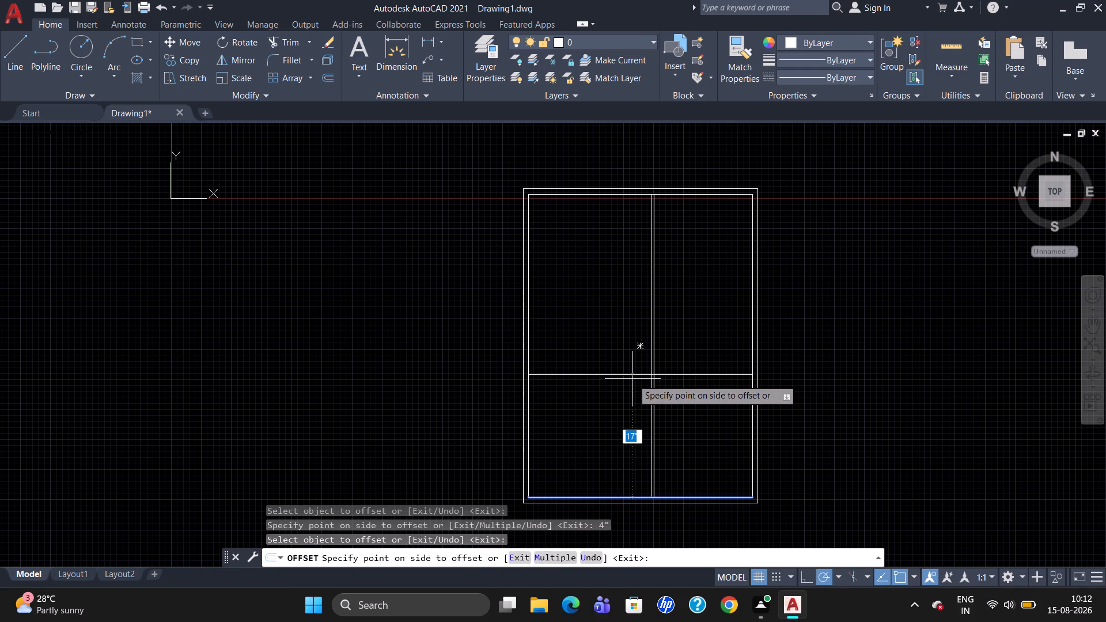
type("25")
type("'-3")
key("shift+quotedbl")
key("Return")
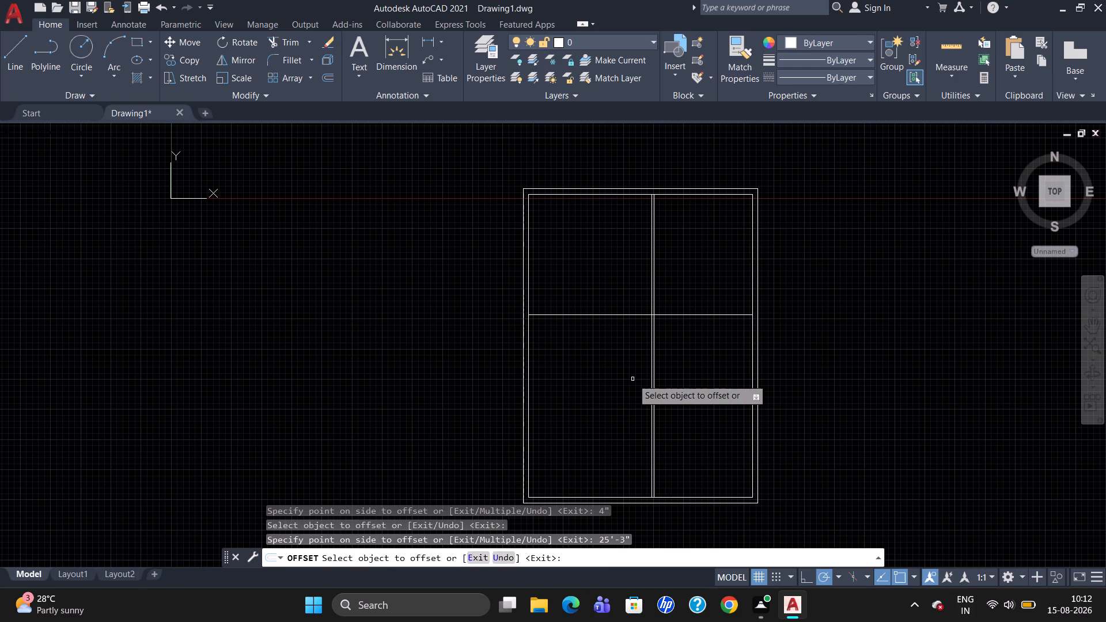
key("Escape")
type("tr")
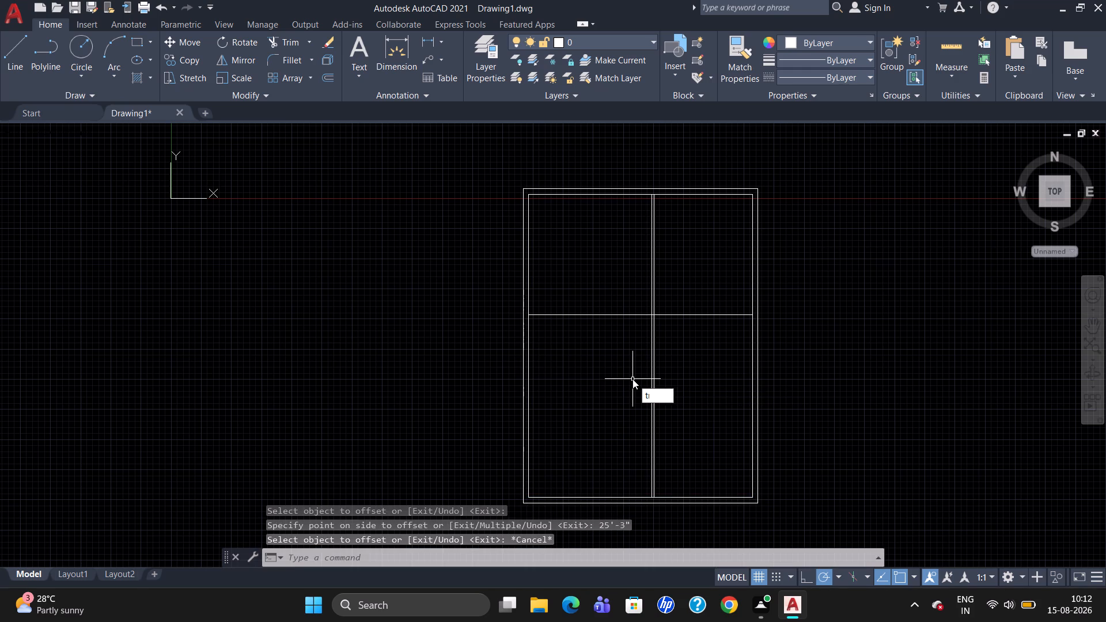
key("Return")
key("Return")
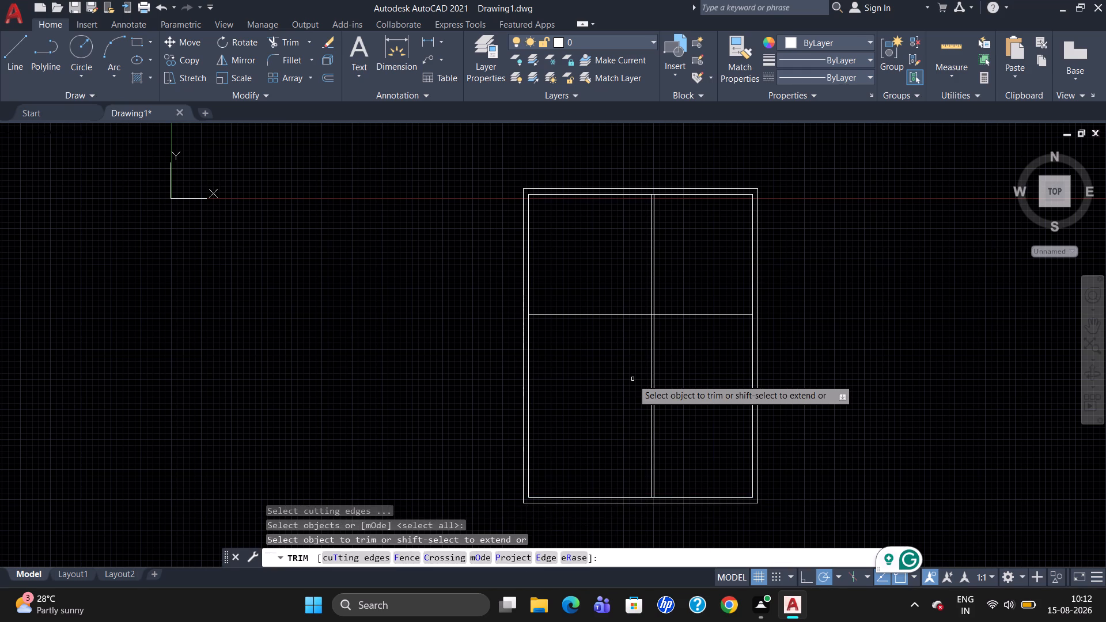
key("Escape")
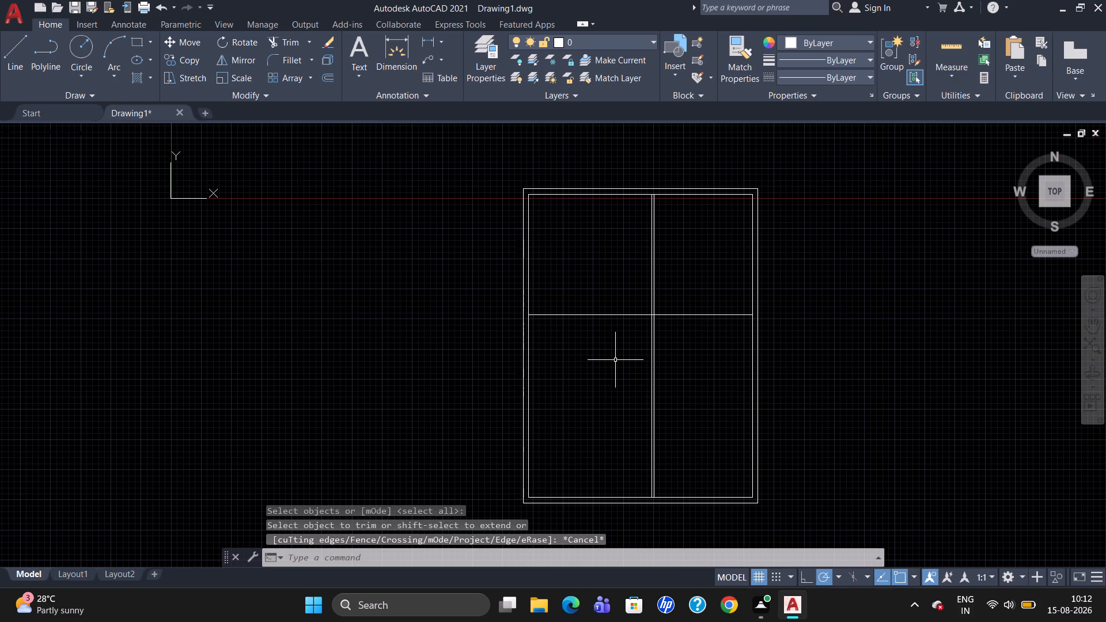
Offset the horizontal partition line 4" upward to give that partition wall its thickness.
key("o")
key("Return")
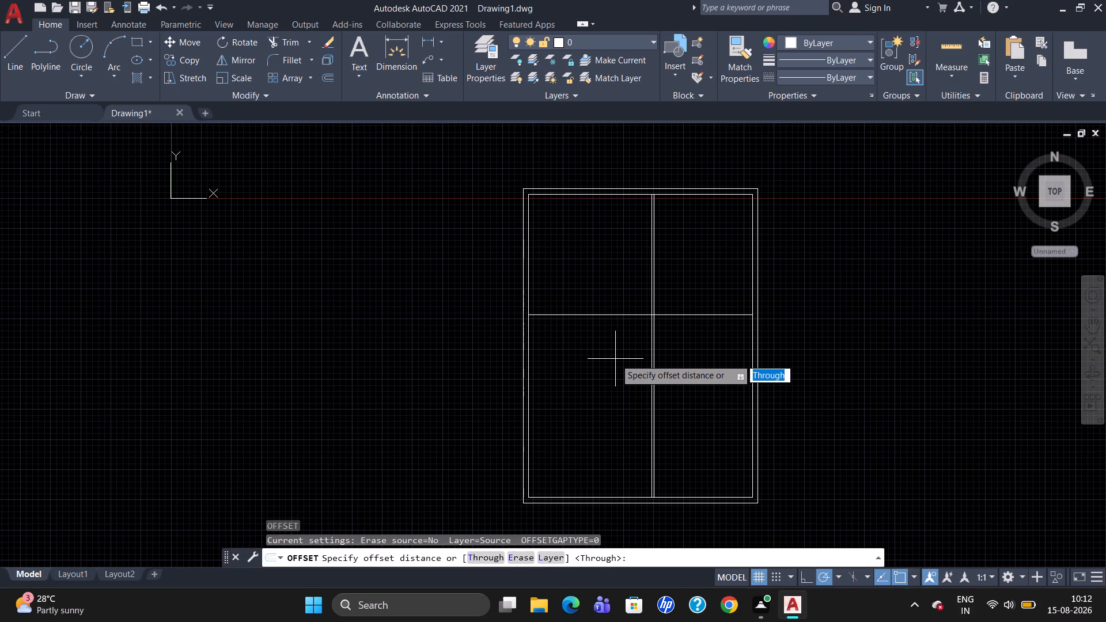
key("4")
key("shift+quotedbl")
key("Return")
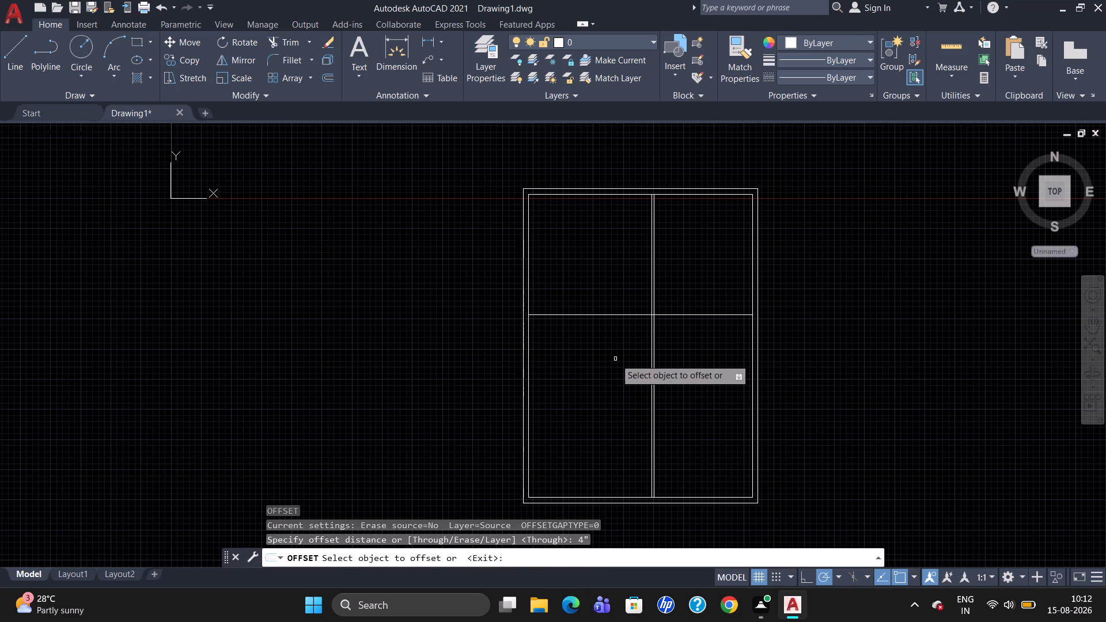
left_click(588, 316)
left_click(593, 301)
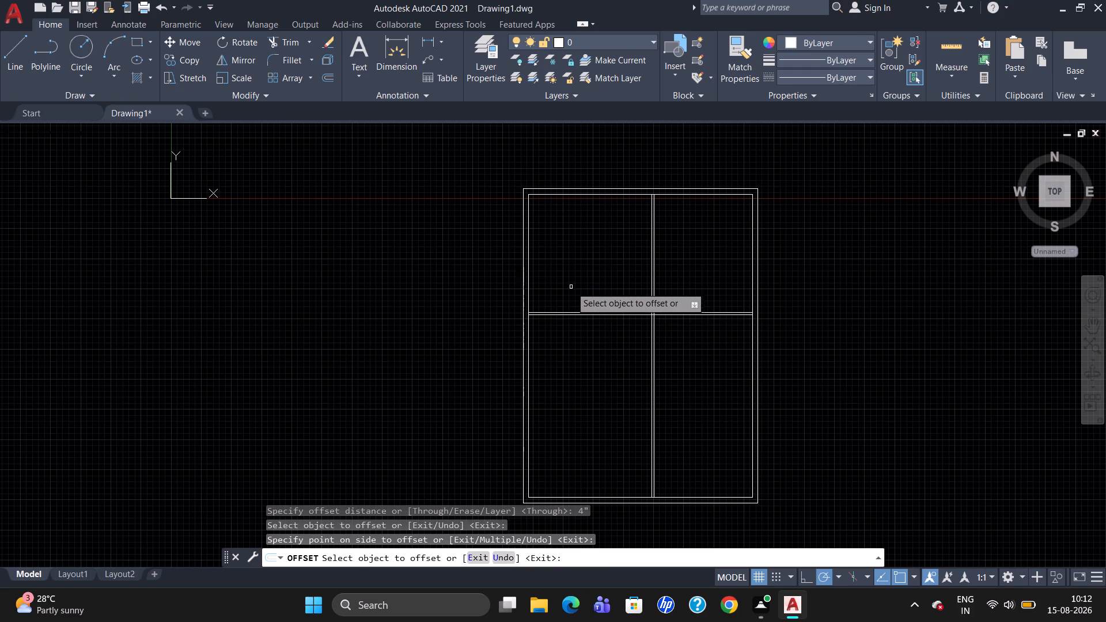
left_click(528, 254)
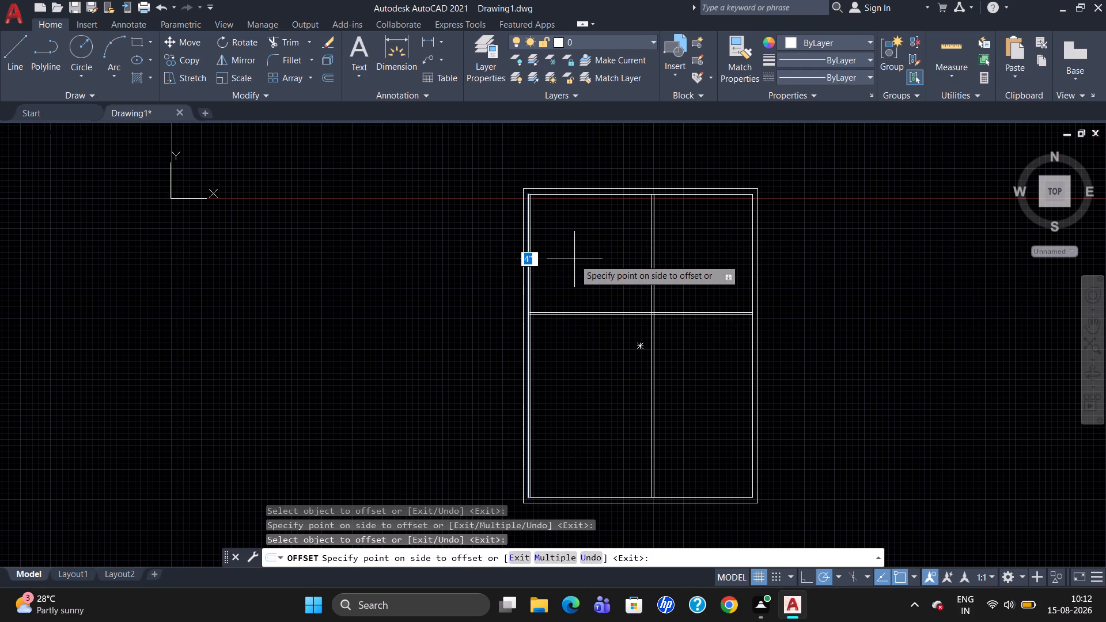
key("Escape")
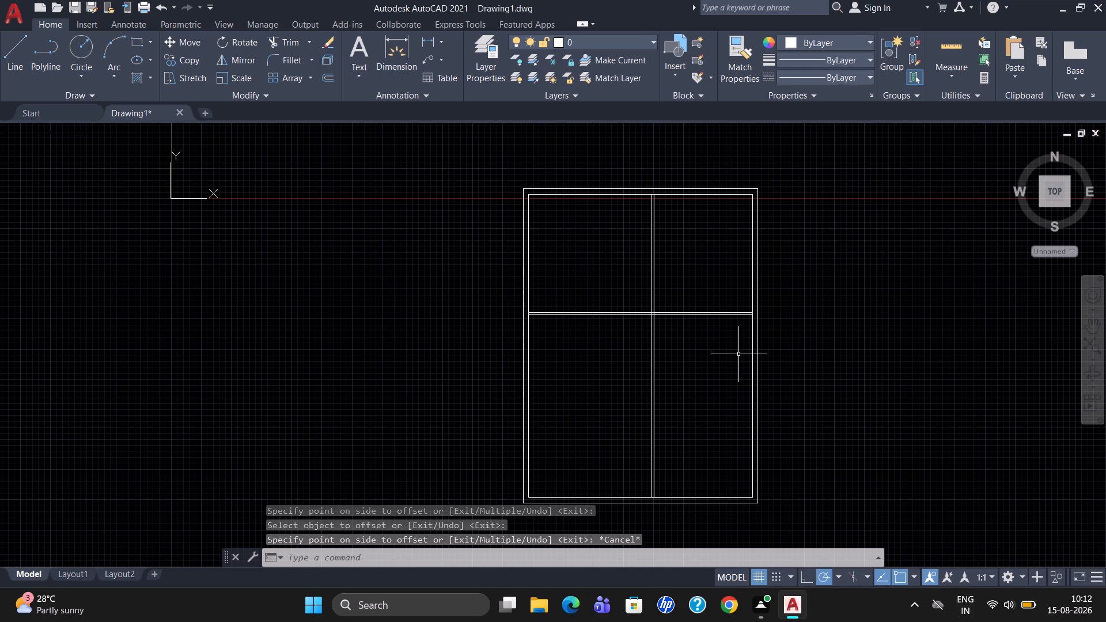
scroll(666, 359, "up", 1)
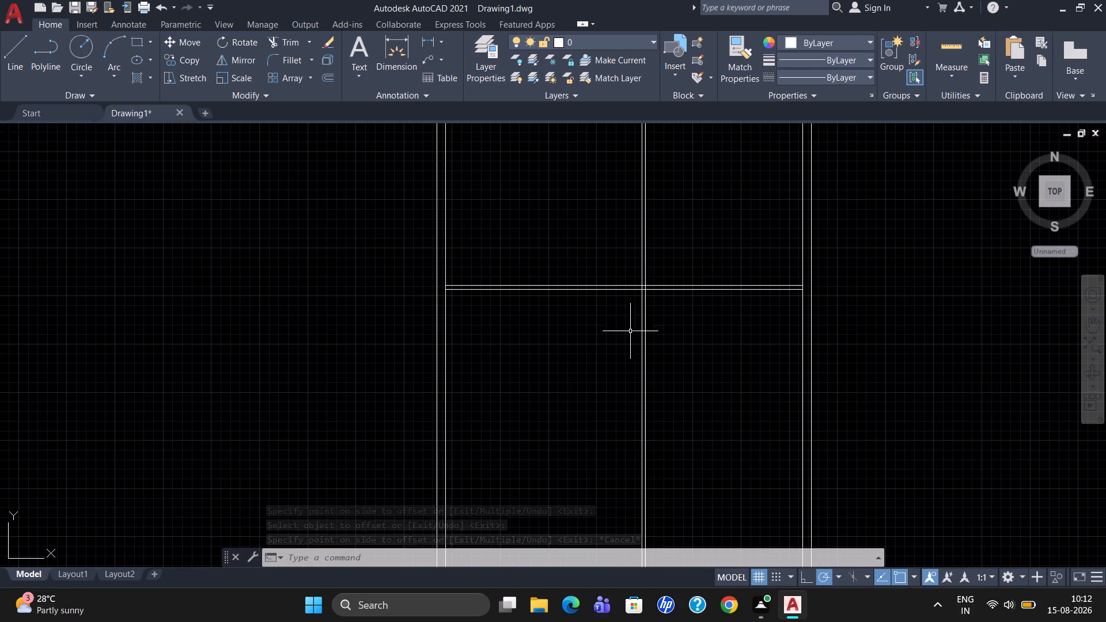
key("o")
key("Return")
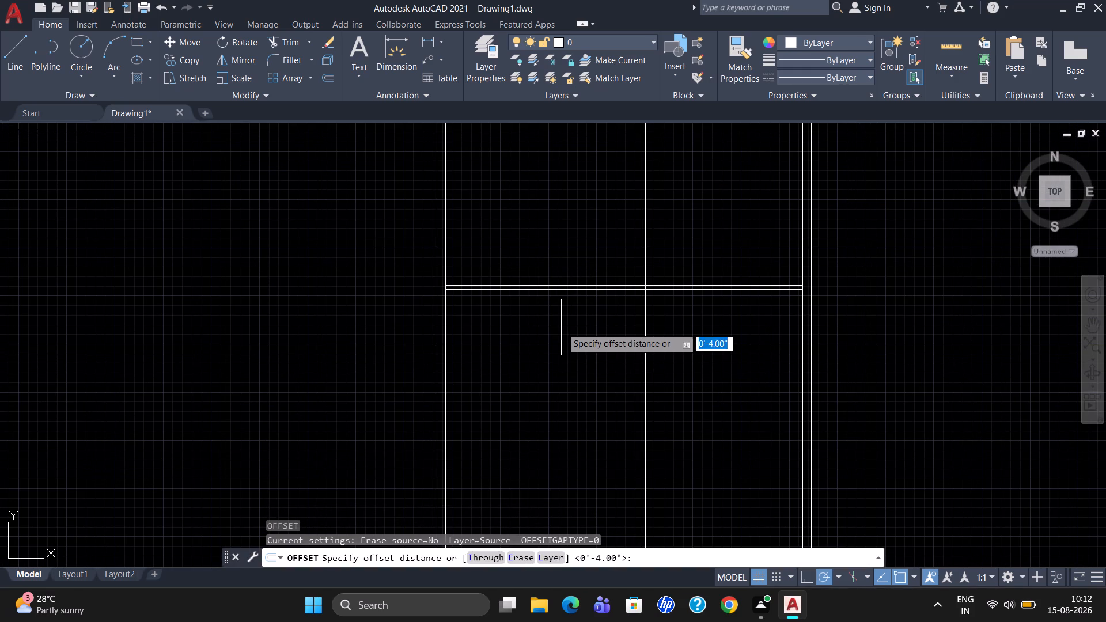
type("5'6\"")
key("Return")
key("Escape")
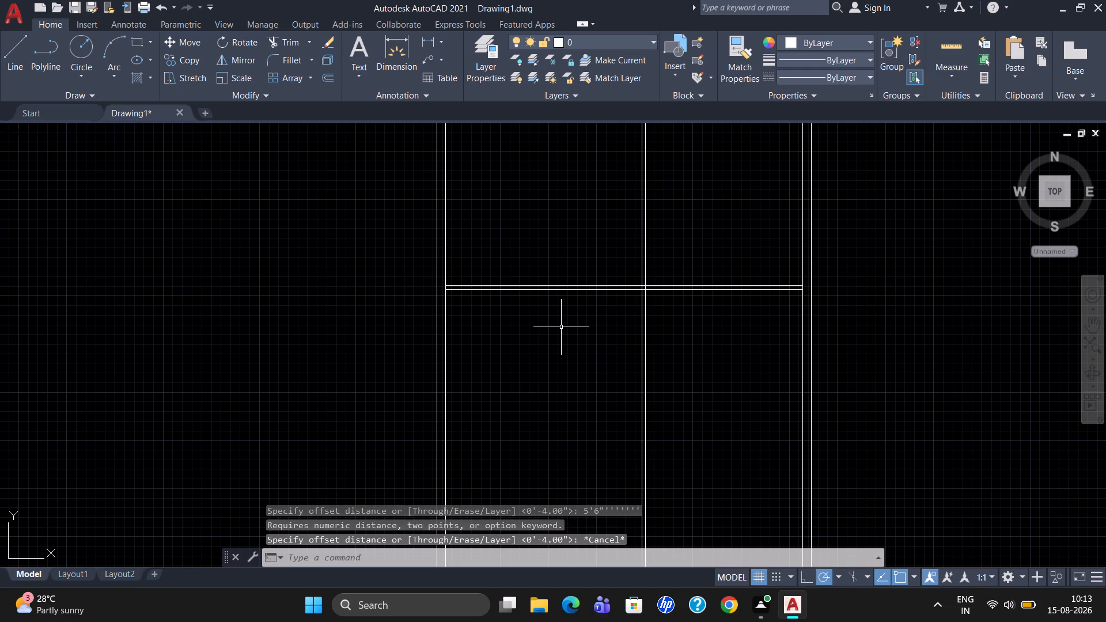
Offset the upper line of the horizontal partition wall 5'-6" upward to start a second horizontal partition.
key("o")
key("Return")
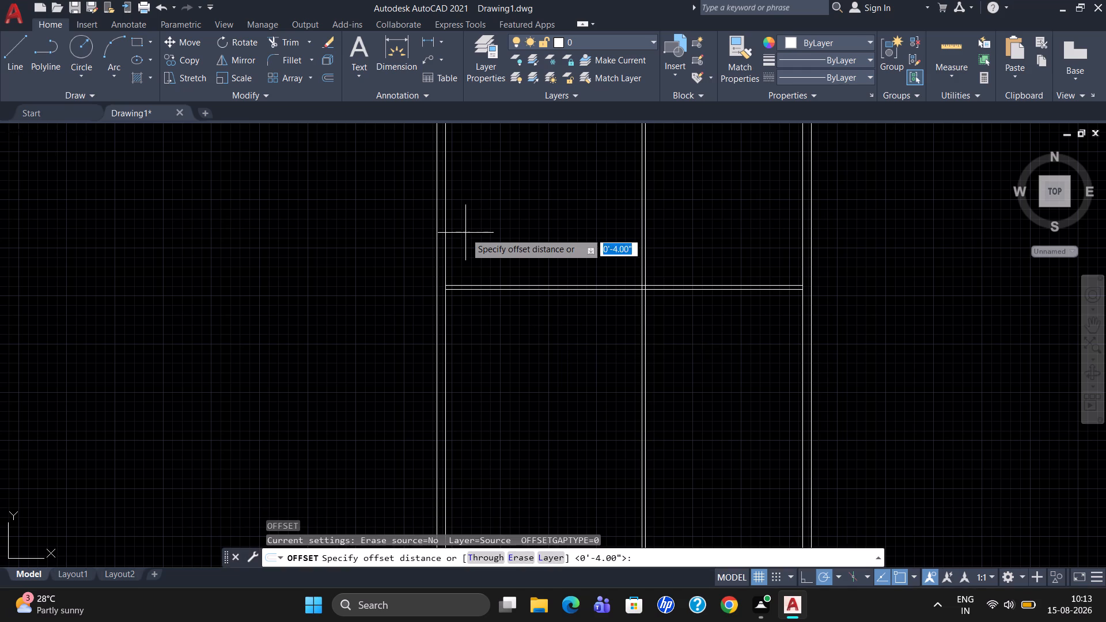
key("5")
key("apostrophe")
type("-6\"")
key("Return")
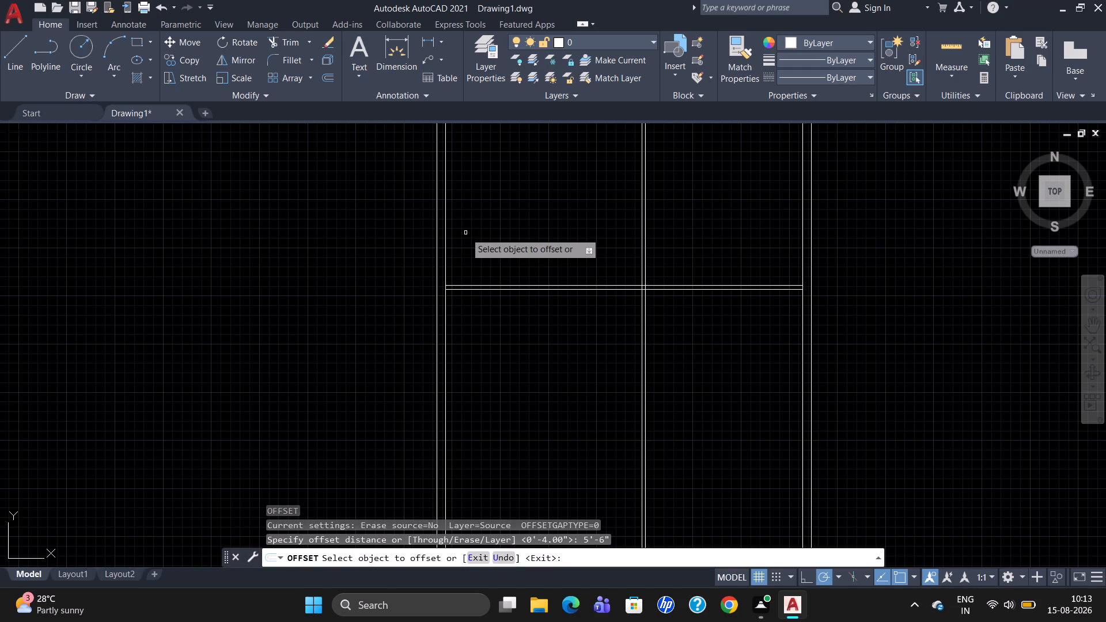
left_click(505, 285)
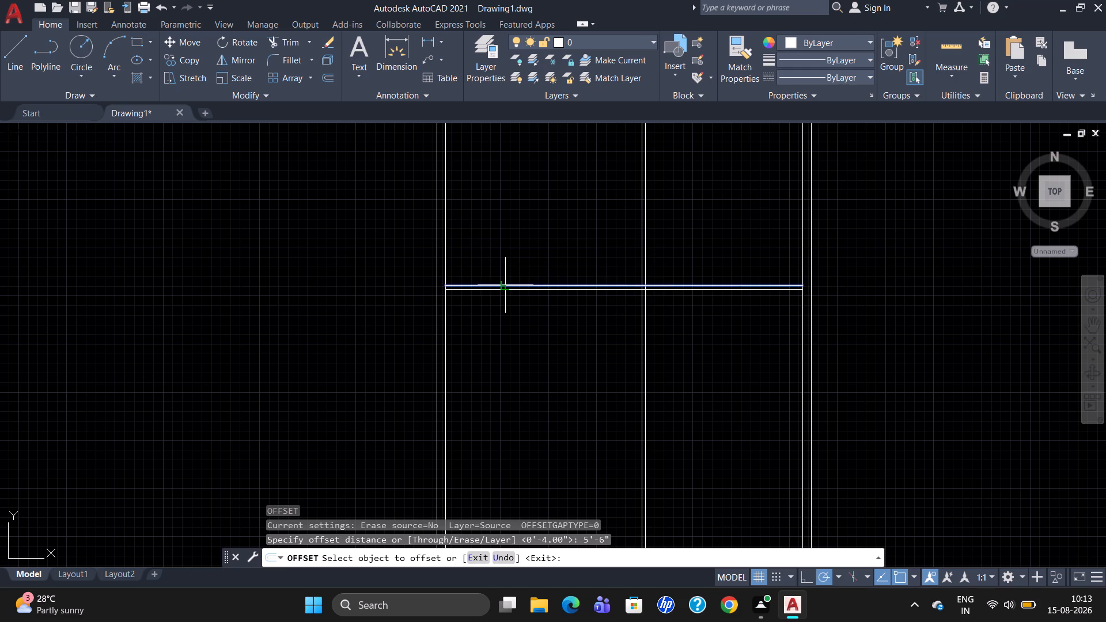
left_click(510, 264)
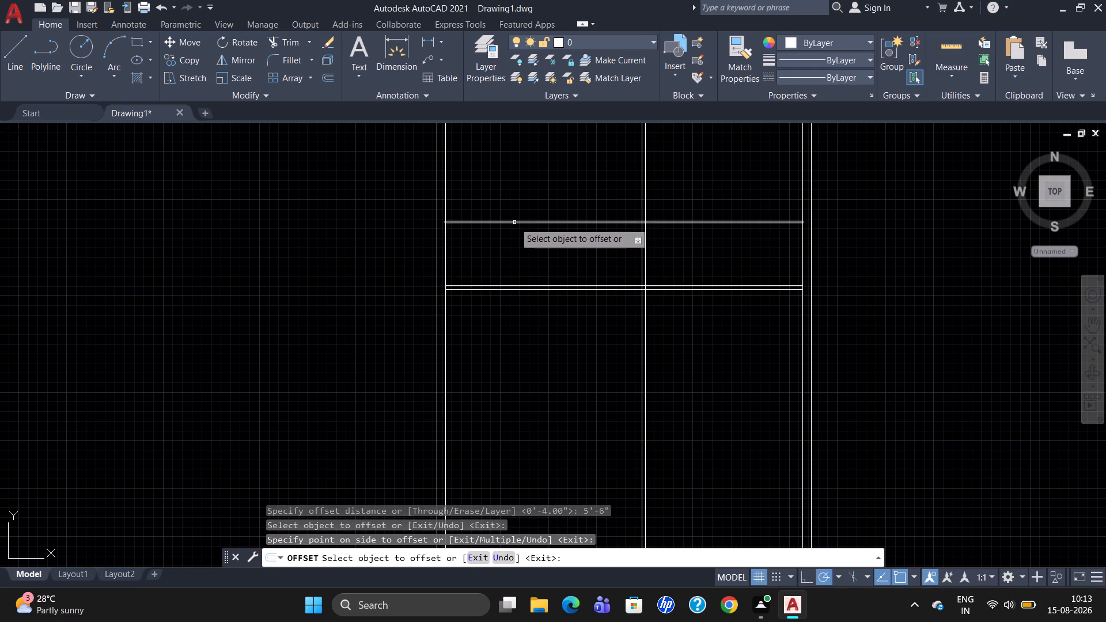
Offset the second horizontal partition line 4" upward to give it wall thickness.
left_click(514, 222)
type("4\"")
key("Return")
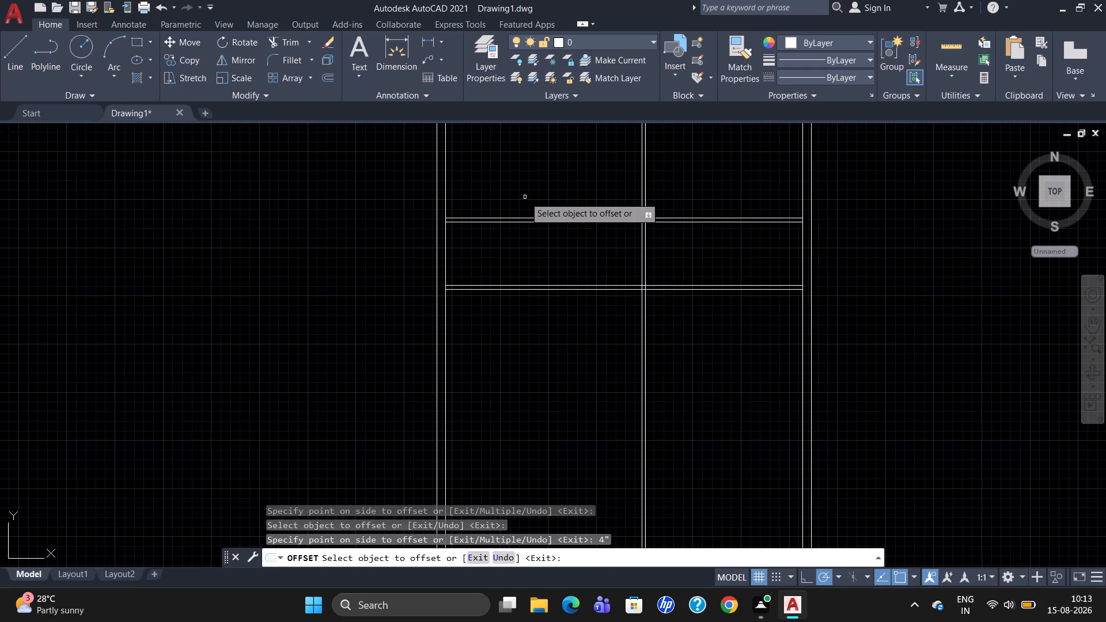
Offset the inner rectangle's left edge 7'-3" toward the inside to create another vertical partition line.
scroll(527, 199, "down", 2)
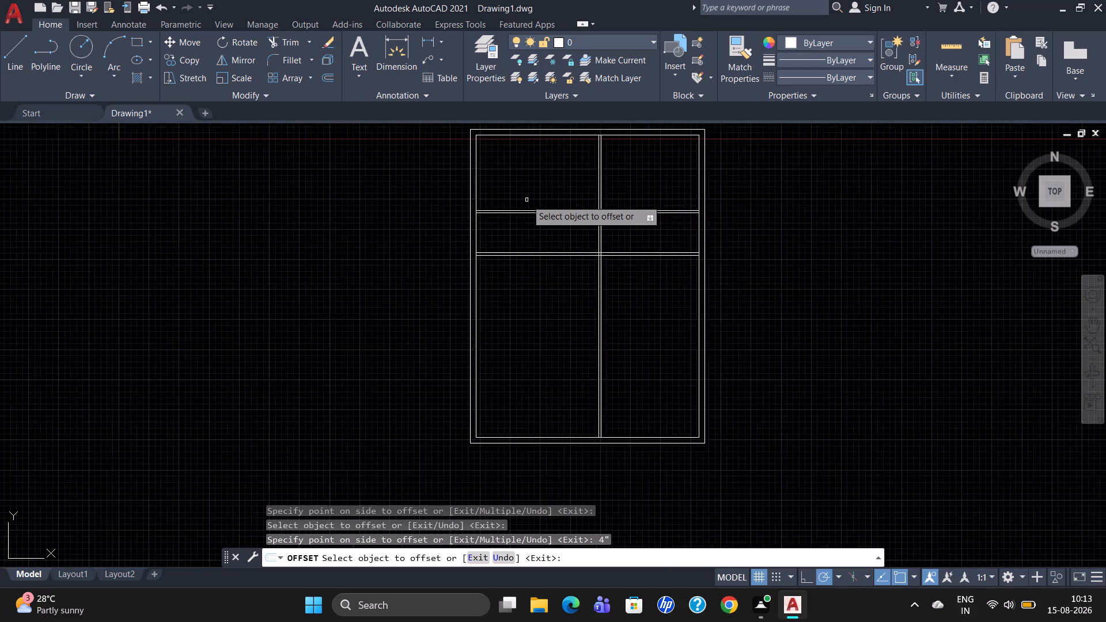
scroll(535, 194, "up", 1)
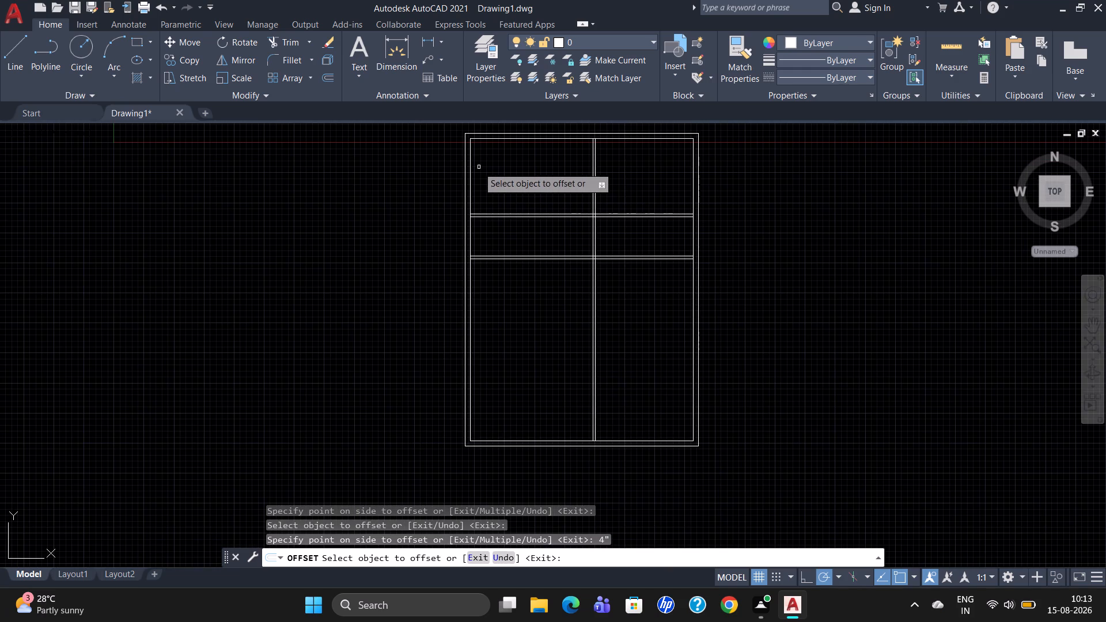
left_click(470, 170)
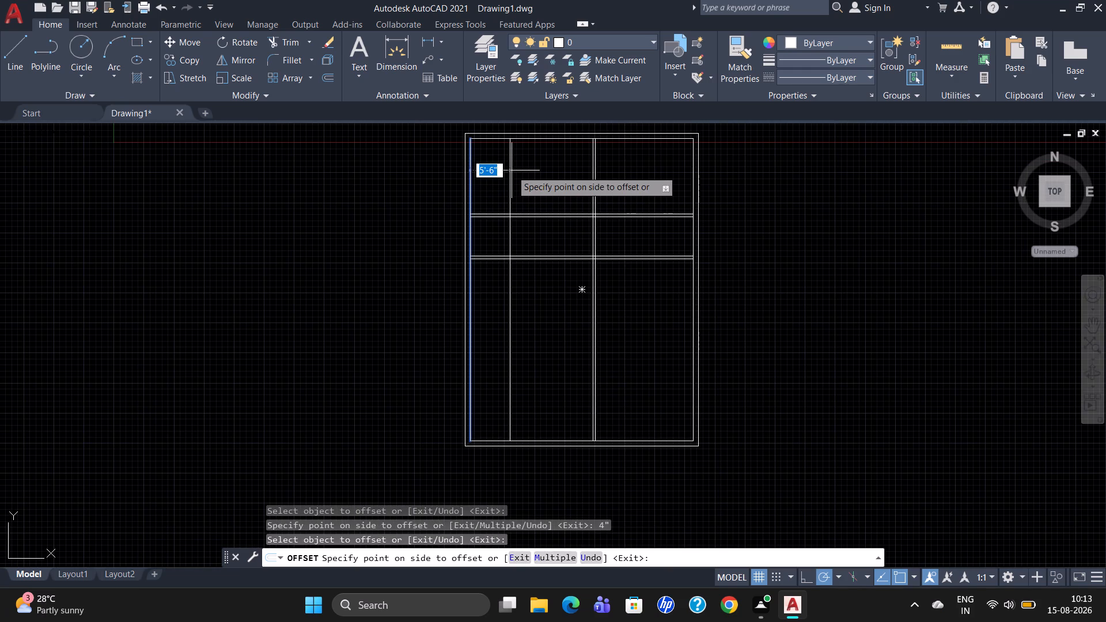
key("7")
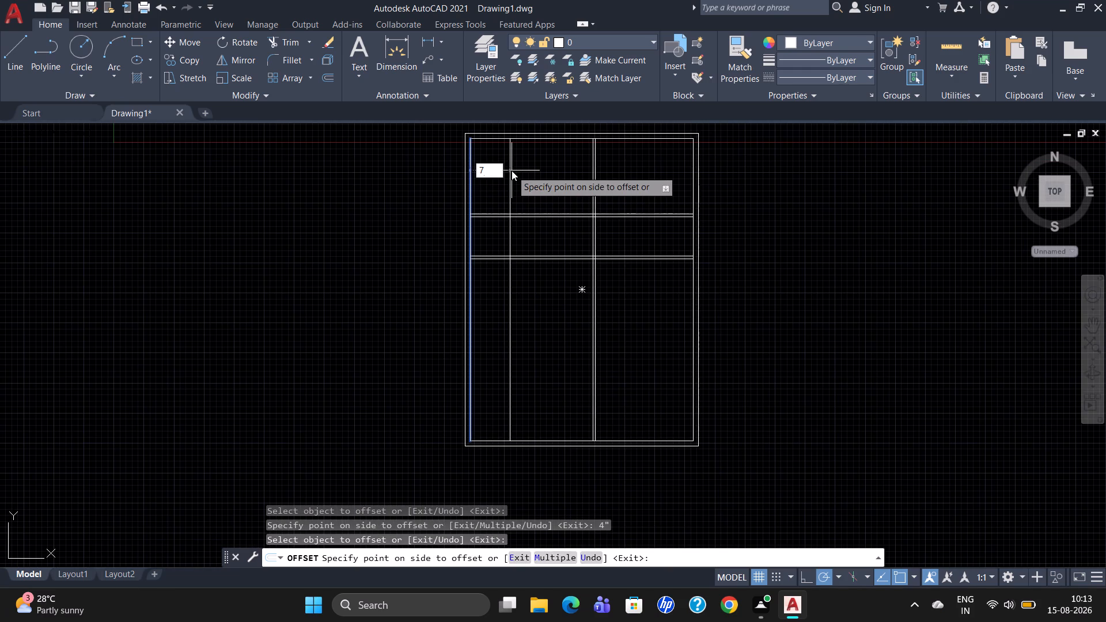
type("'-3")
key("shift+quotedbl")
key("Return")
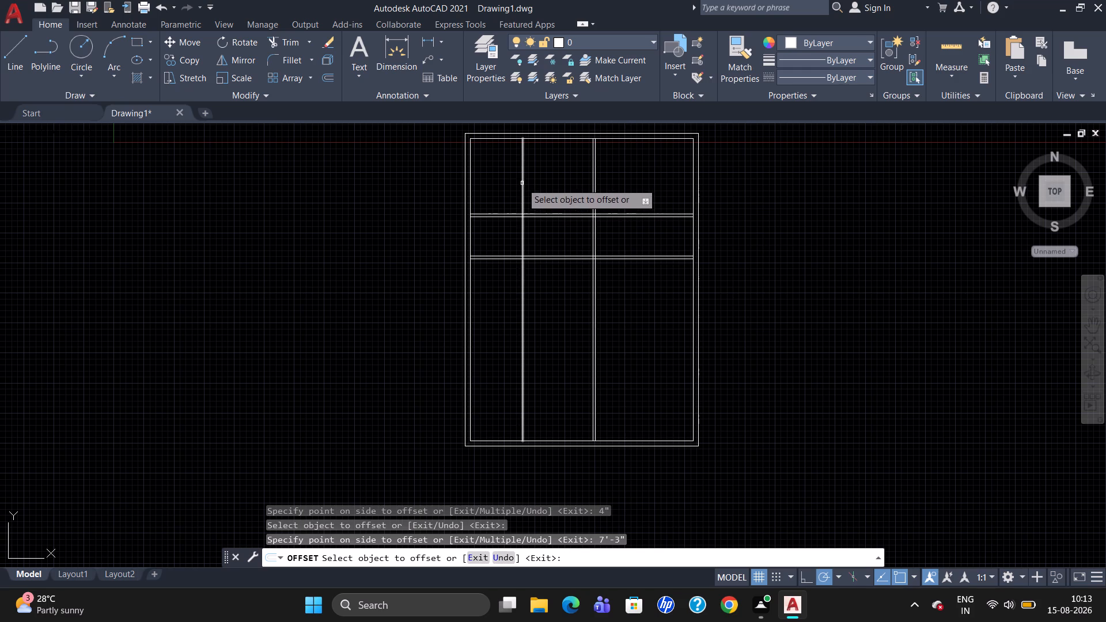
Offset the new vertical partition line 4" to the right to give it wall thickness.
left_click(521, 182)
key("4")
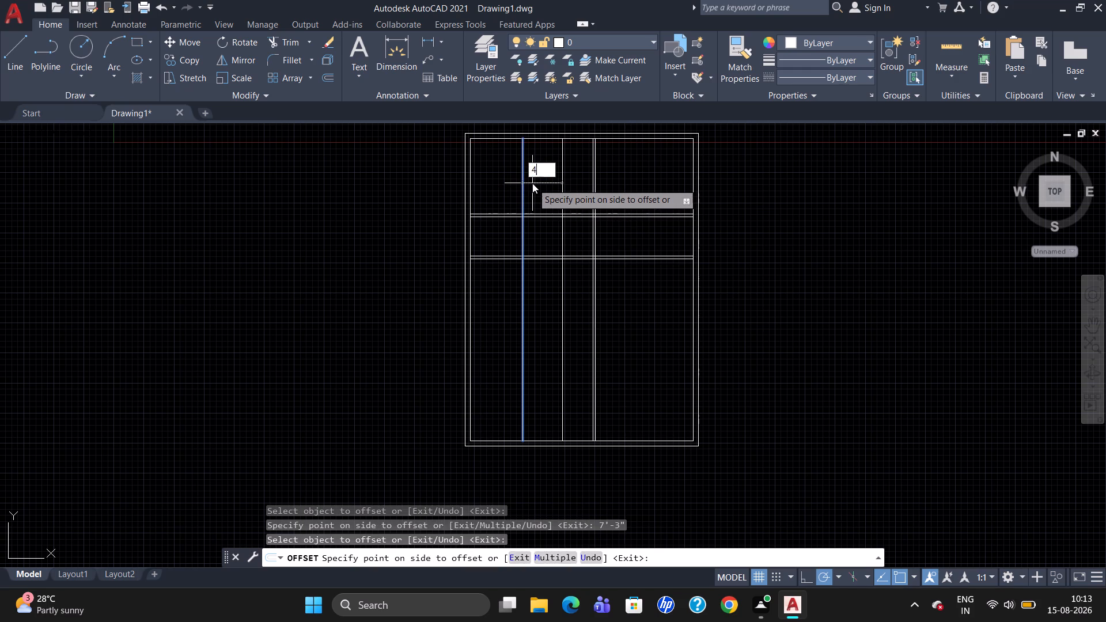
key("shift+quotedbl")
key("Return")
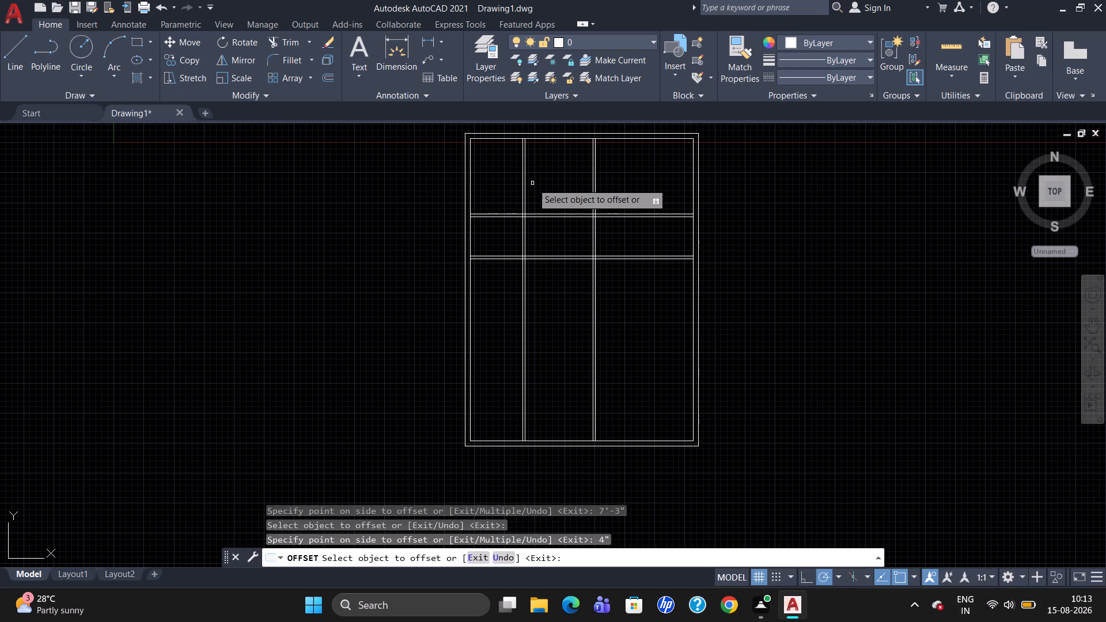
key("Escape")
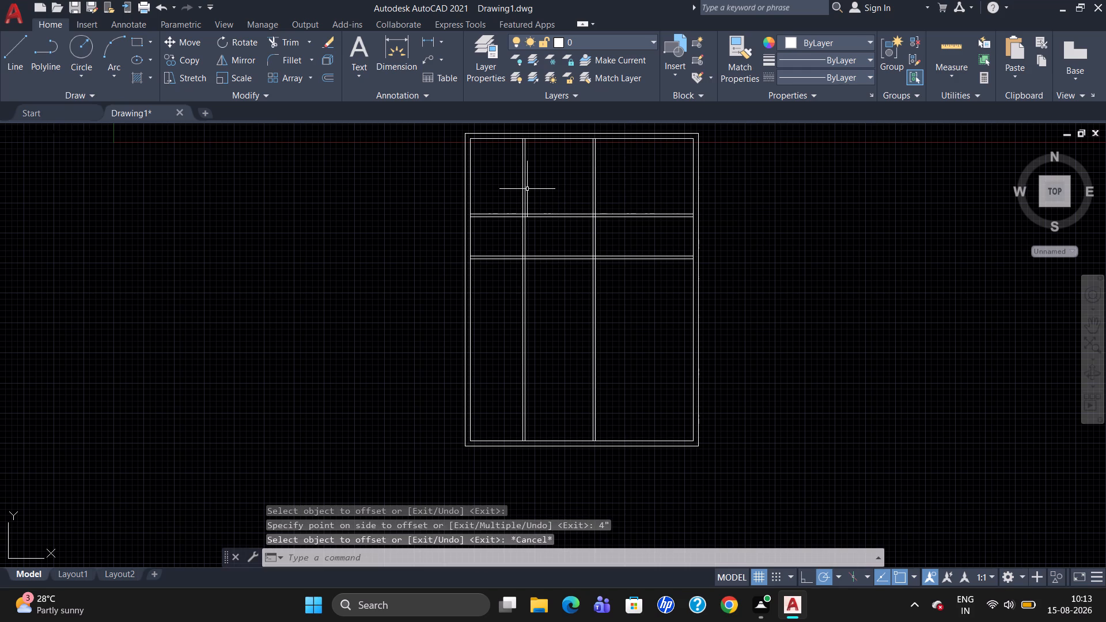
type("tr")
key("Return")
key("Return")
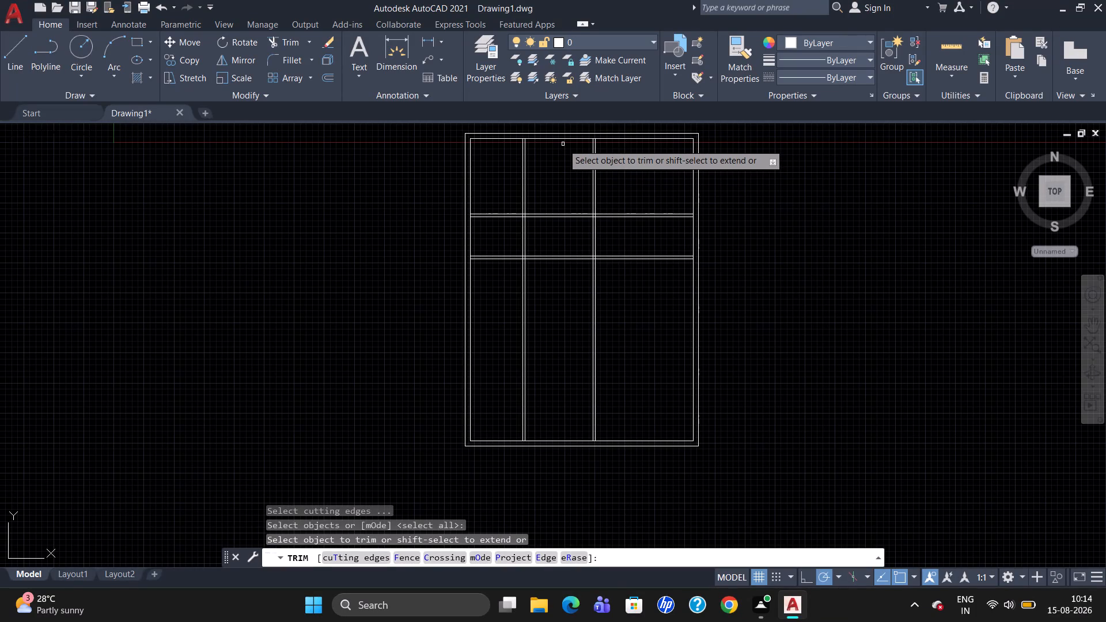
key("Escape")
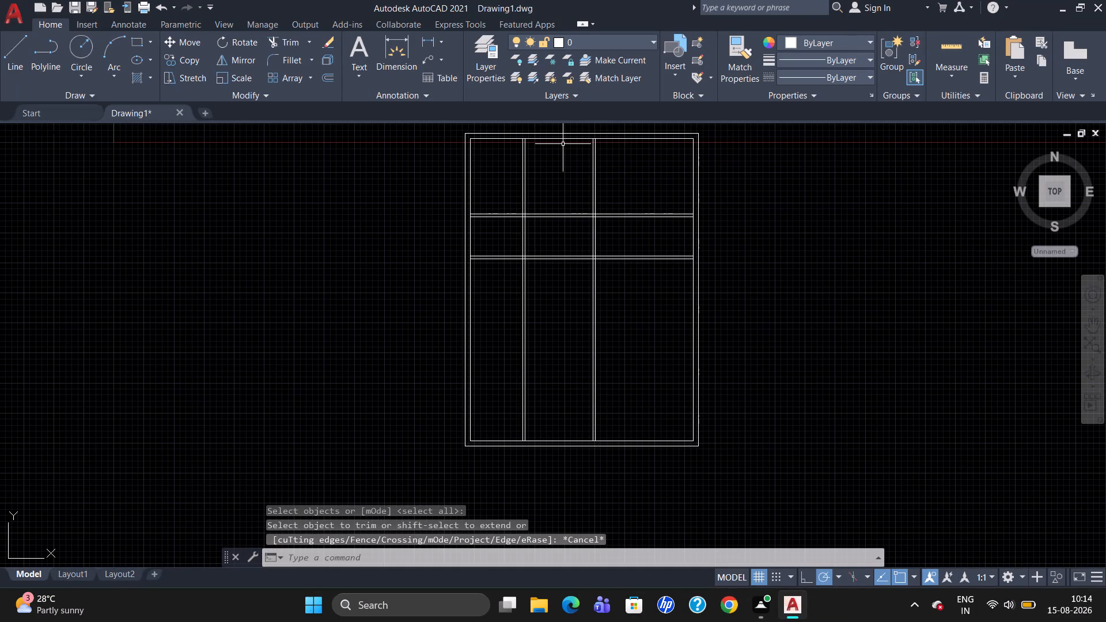
Offset the inner rectangle's top edge 3'-6" downward to create a horizontal line across the upper rooms.
scroll(560, 159, "down", 1)
scroll(566, 124, "up", 2)
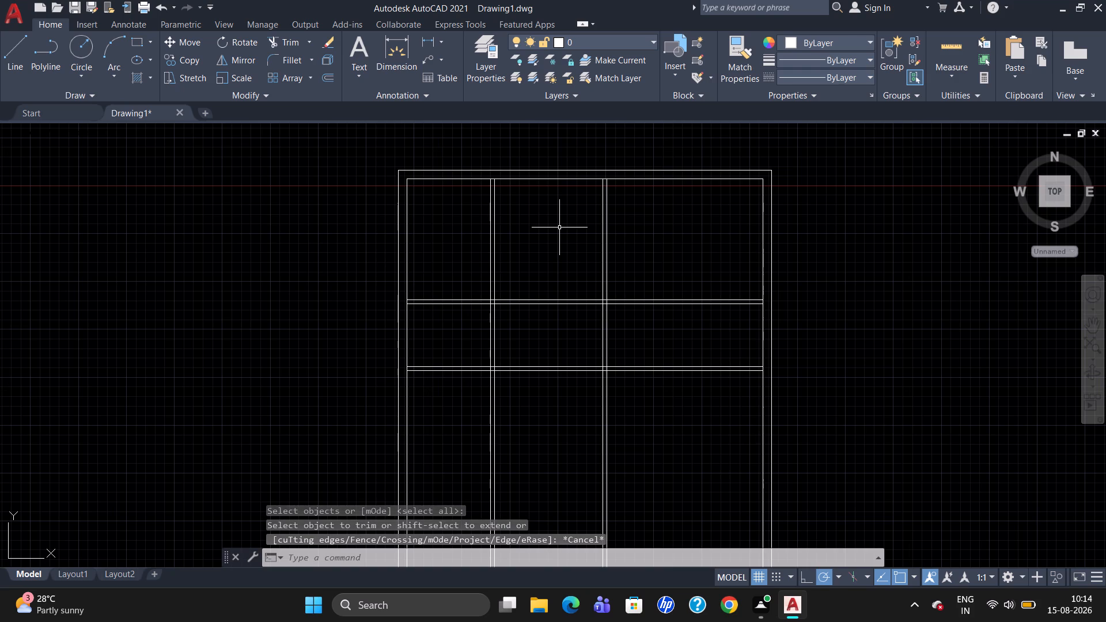
key("o")
key("Return")
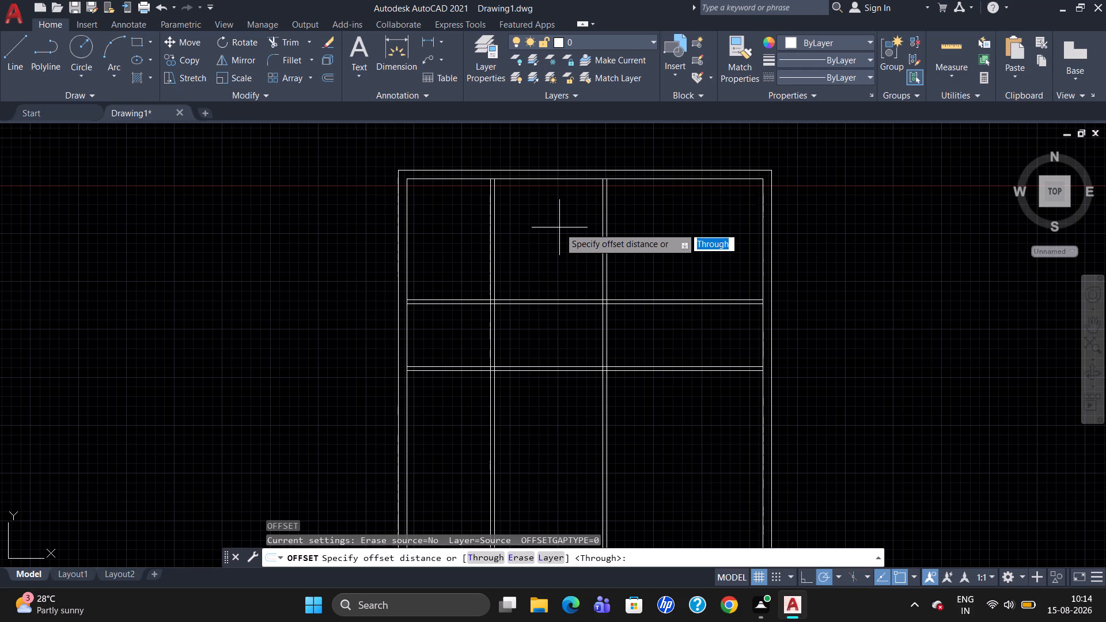
key("3")
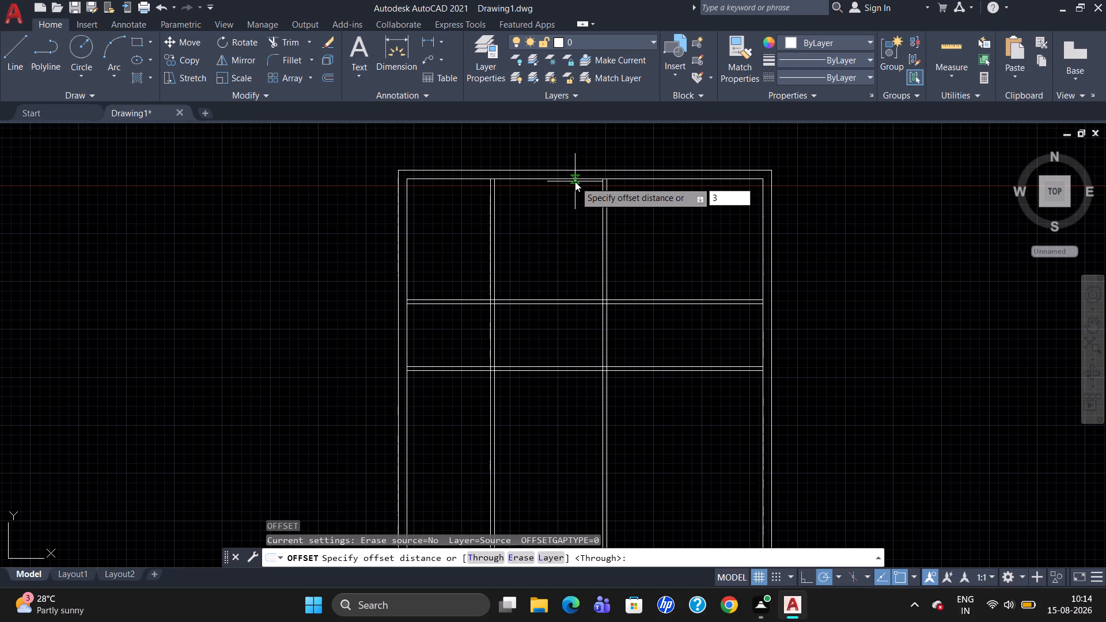
key("apostrophe")
key("minus")
type("6\"")
key("Return")
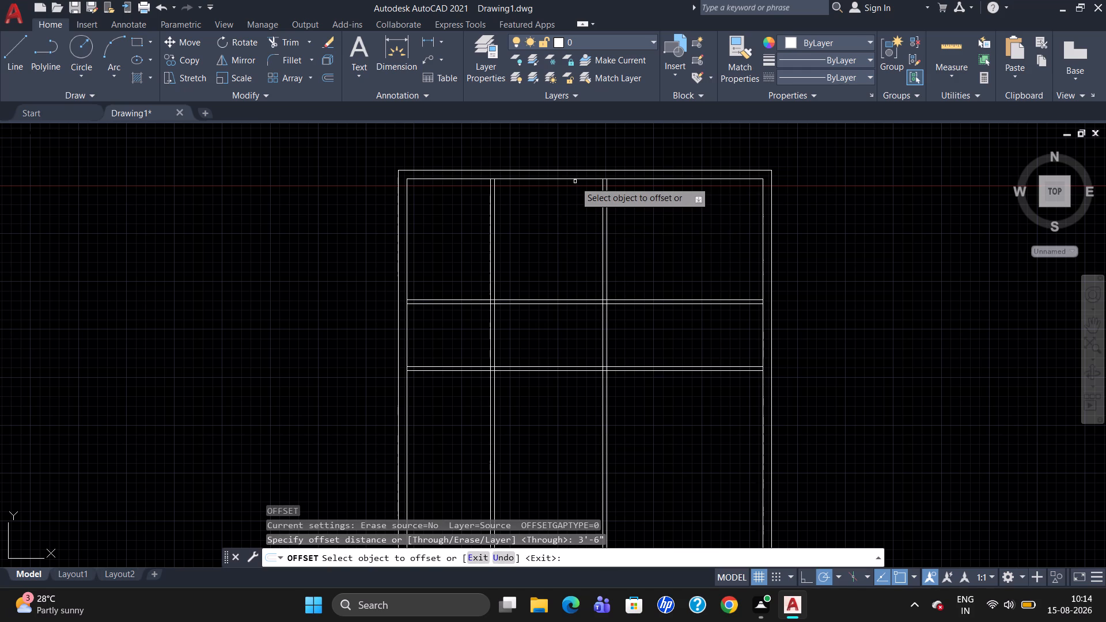
left_click(574, 180)
left_click(569, 226)
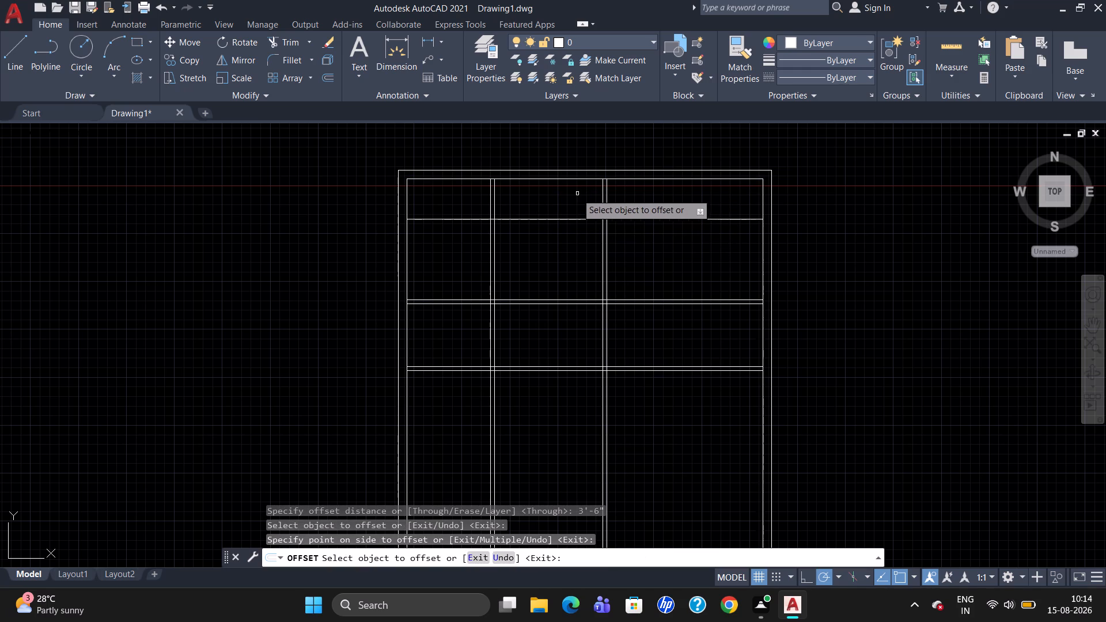
Offset the new upper horizontal line 4" downward to give it wall thickness.
left_click(539, 219)
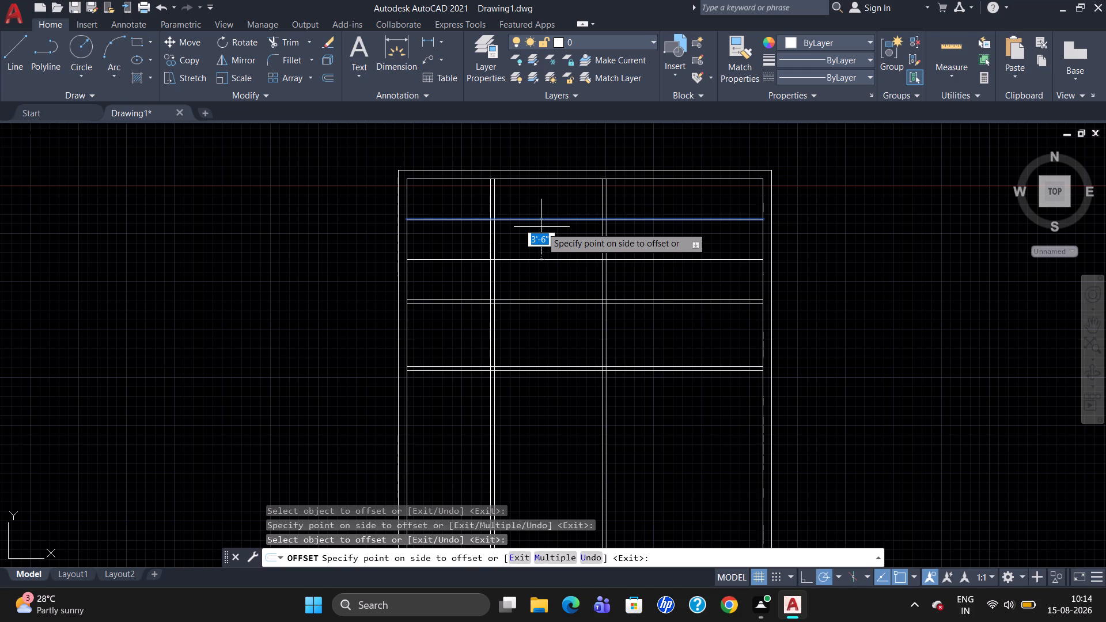
type("4\"")
key("Return")
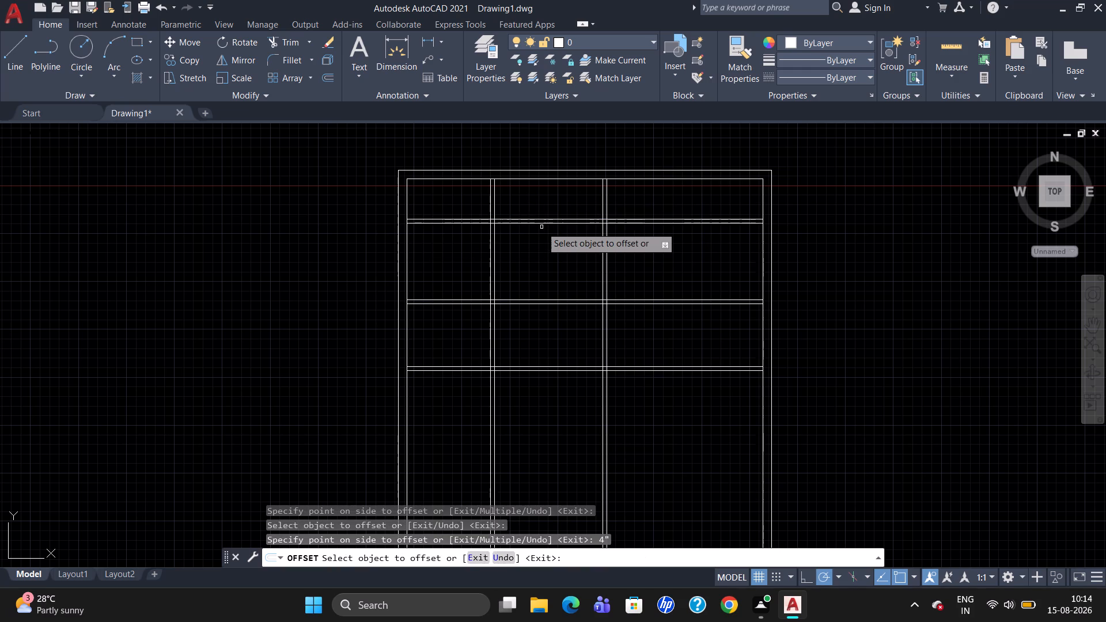
key("Escape")
Trim both lines of the top horizontal partition from the second vertical partition across to the right outer wall.
type("tr")
key("Return")
key("Return")
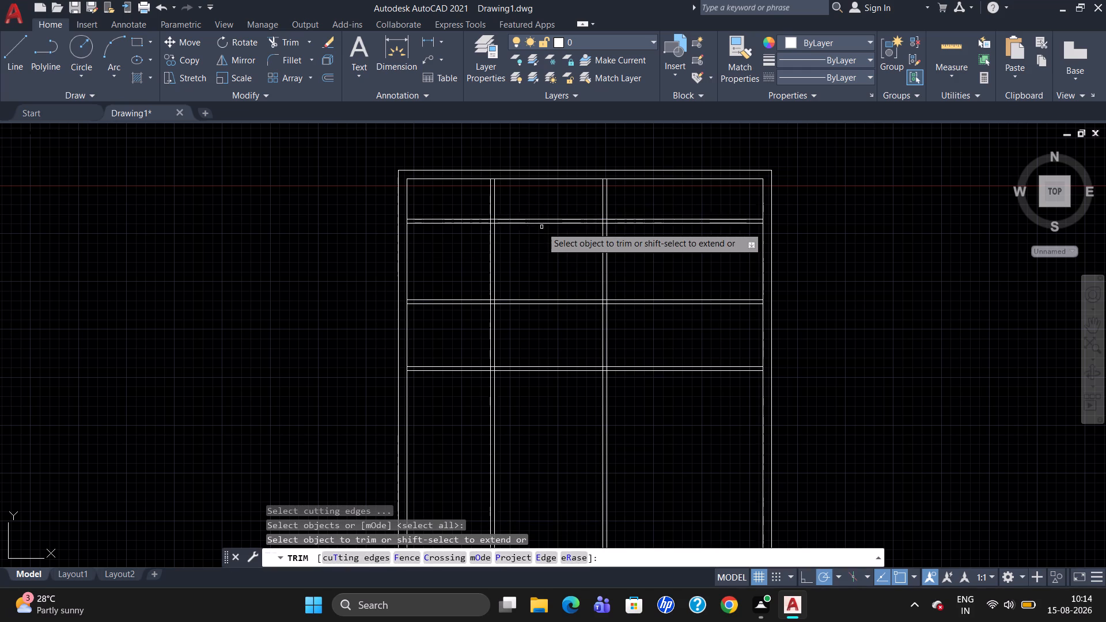
left_click(672, 225)
left_click(673, 218)
scroll(626, 221, "up", 2)
left_click(570, 218)
left_click(571, 229)
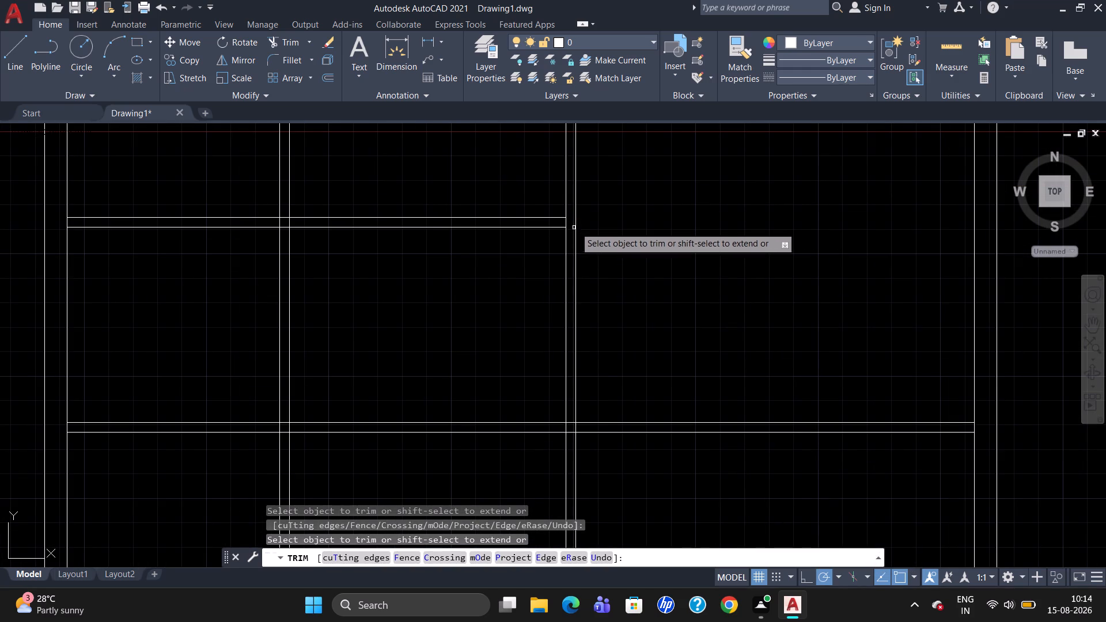
Trim both lines of the left vertical partition below the lowest horizontal partition.
scroll(588, 217, "down", 4)
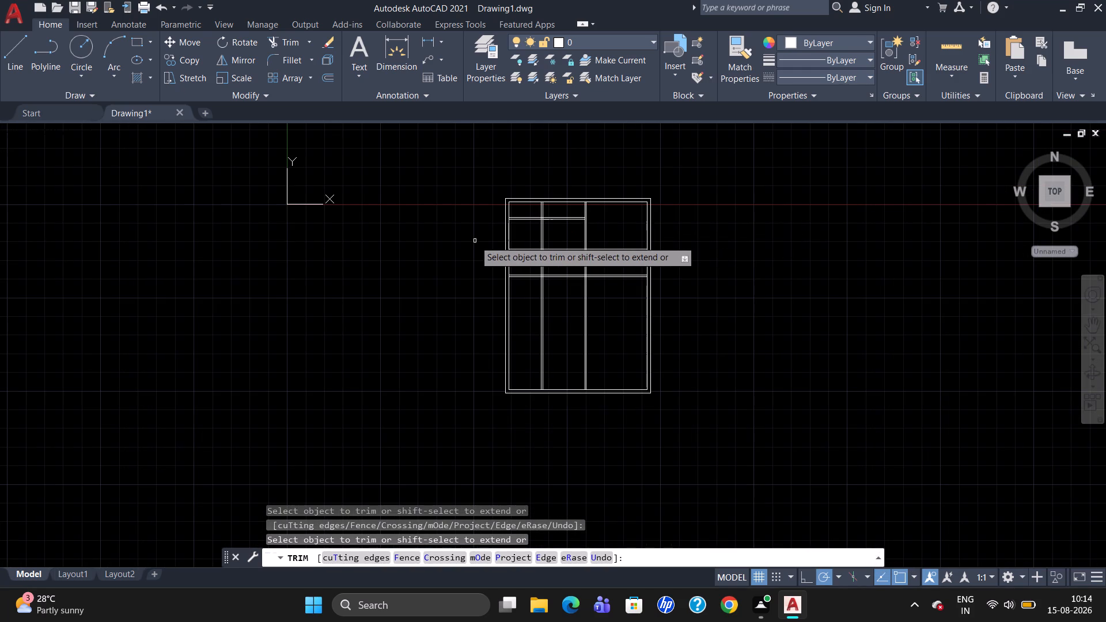
scroll(497, 230, "up", 2)
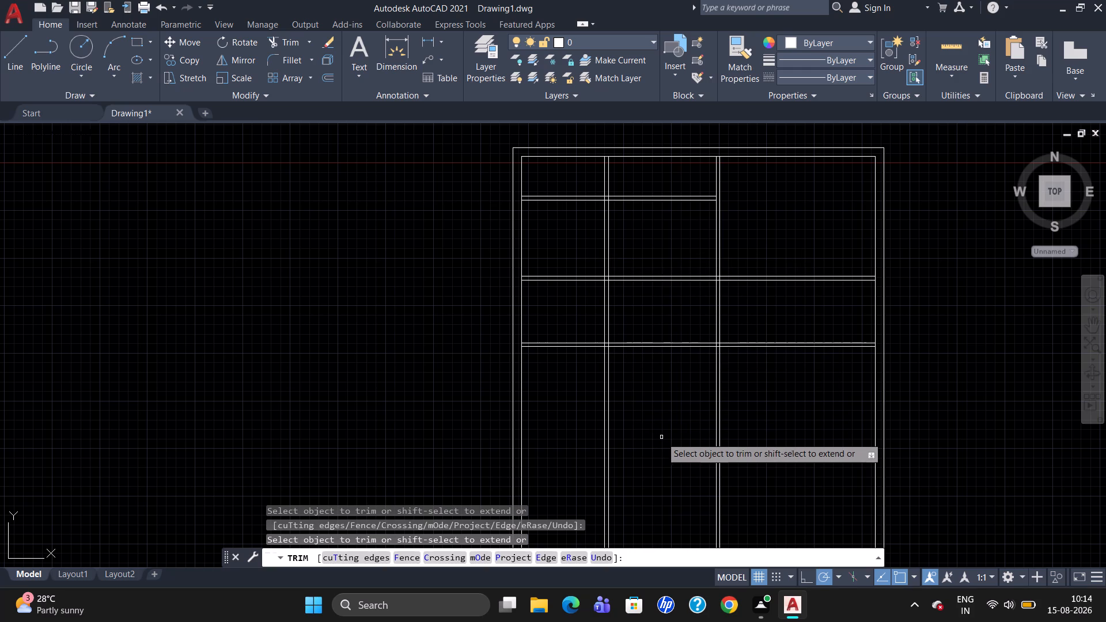
scroll(637, 430, "down", 2)
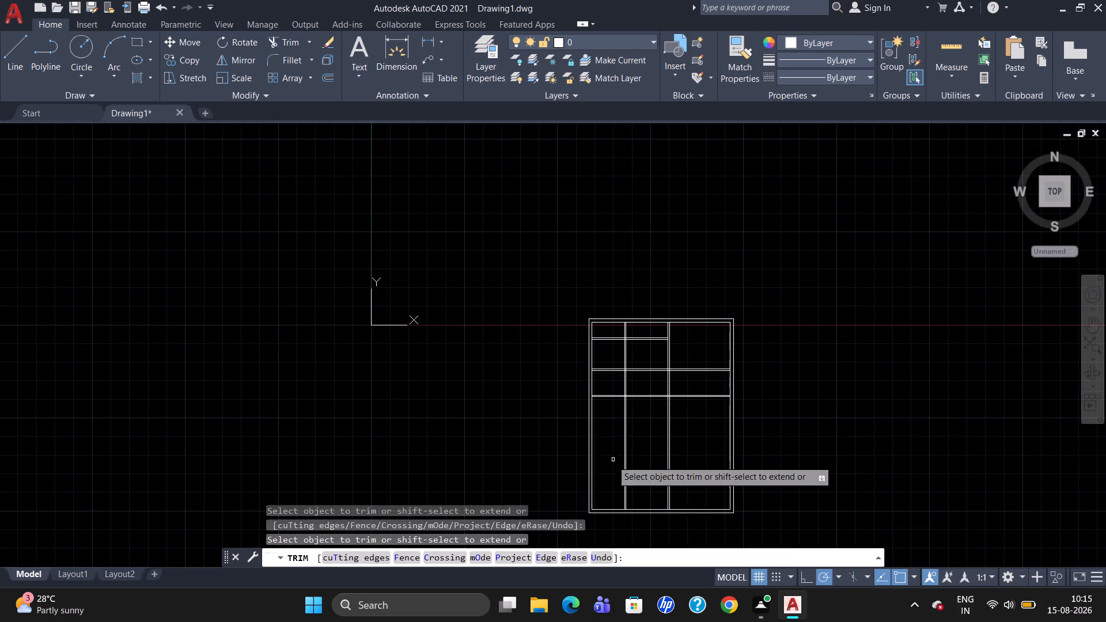
scroll(608, 461, "up", 3)
scroll(638, 445, "down", 1)
left_click(659, 438)
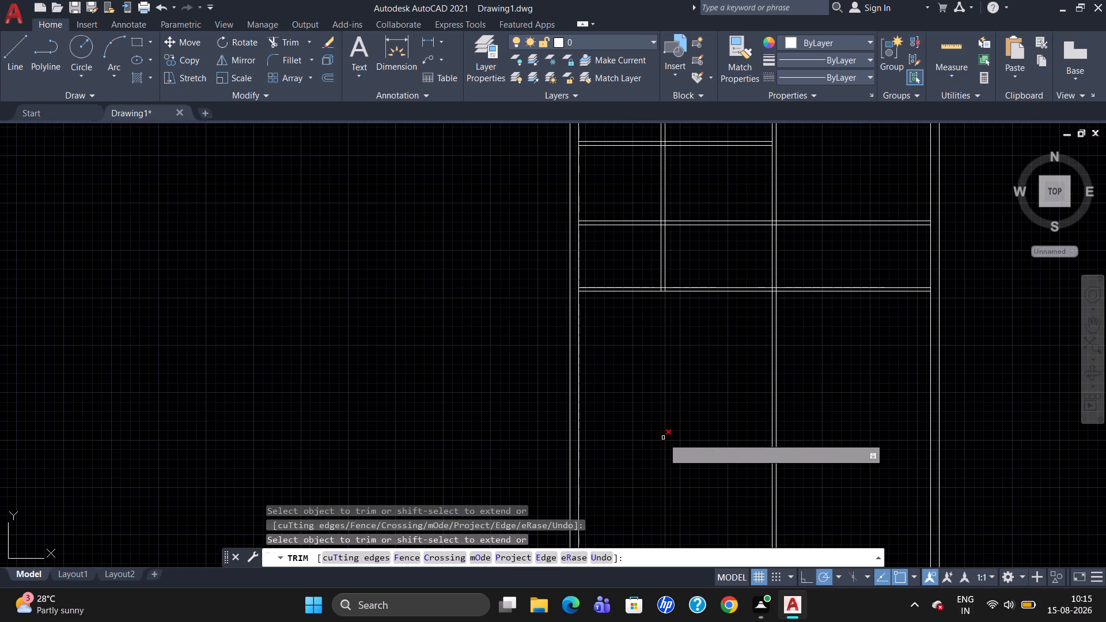
left_click(663, 438)
Trim both lines of the top horizontal partition between the left outer wall and the left vertical partition.
scroll(681, 427, "down", 2)
scroll(675, 445, "up", 2)
scroll(675, 445, "down", 2)
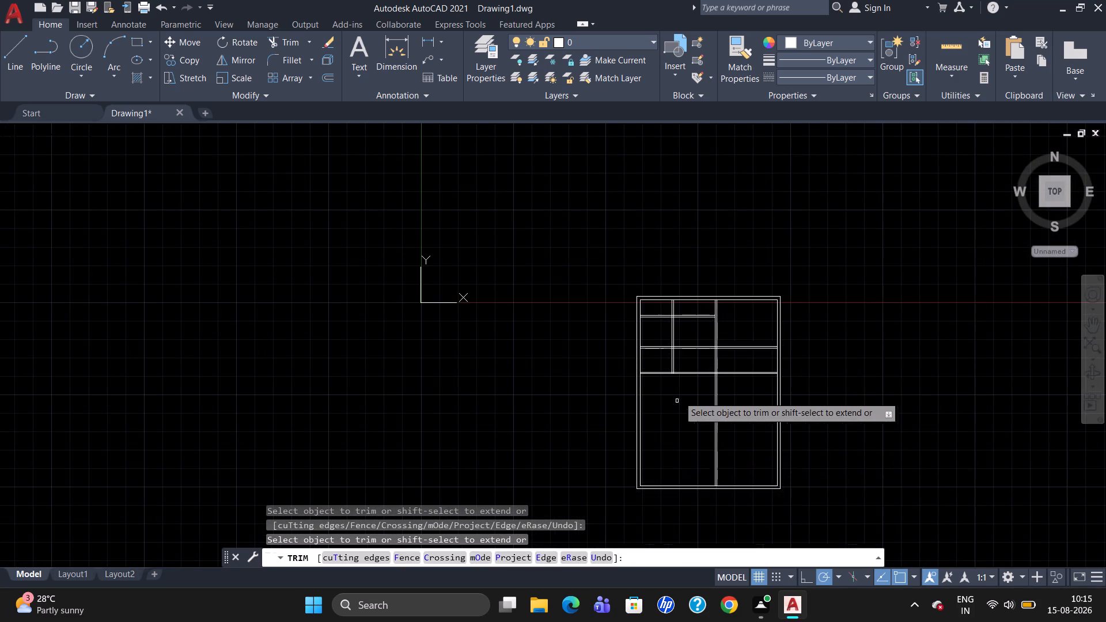
scroll(683, 378, "up", 3)
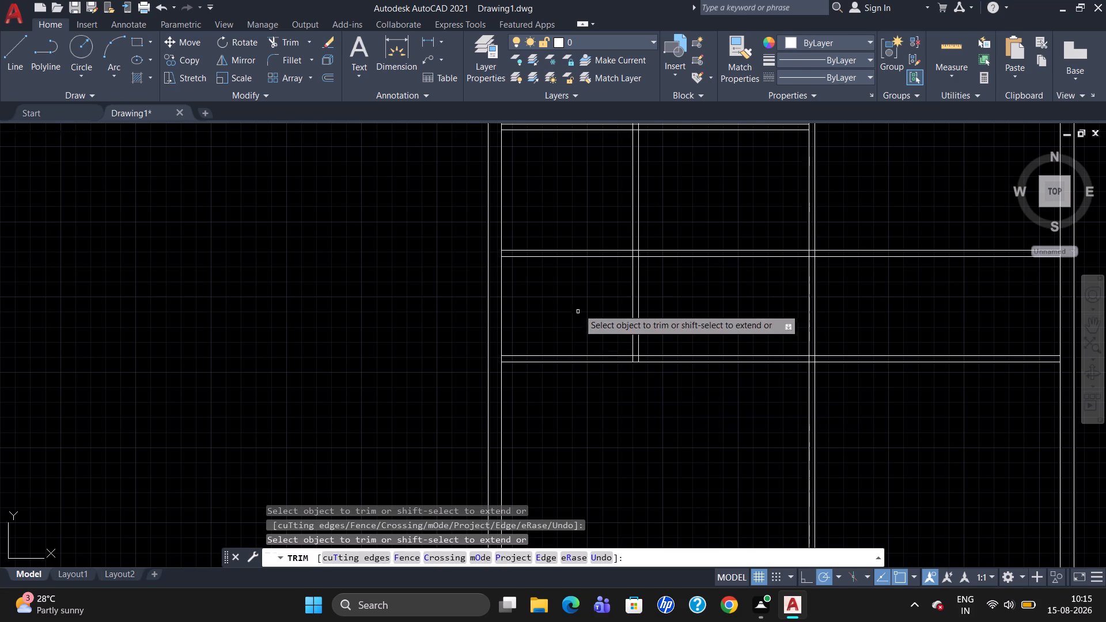
scroll(565, 238, "down", 1)
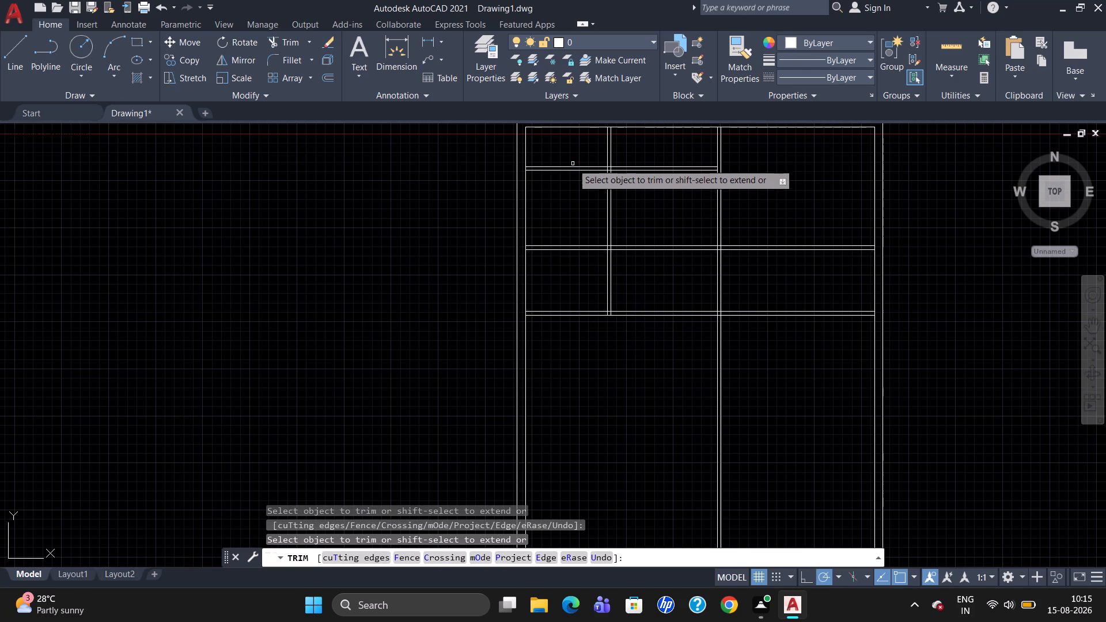
left_click(571, 165)
left_click(573, 169)
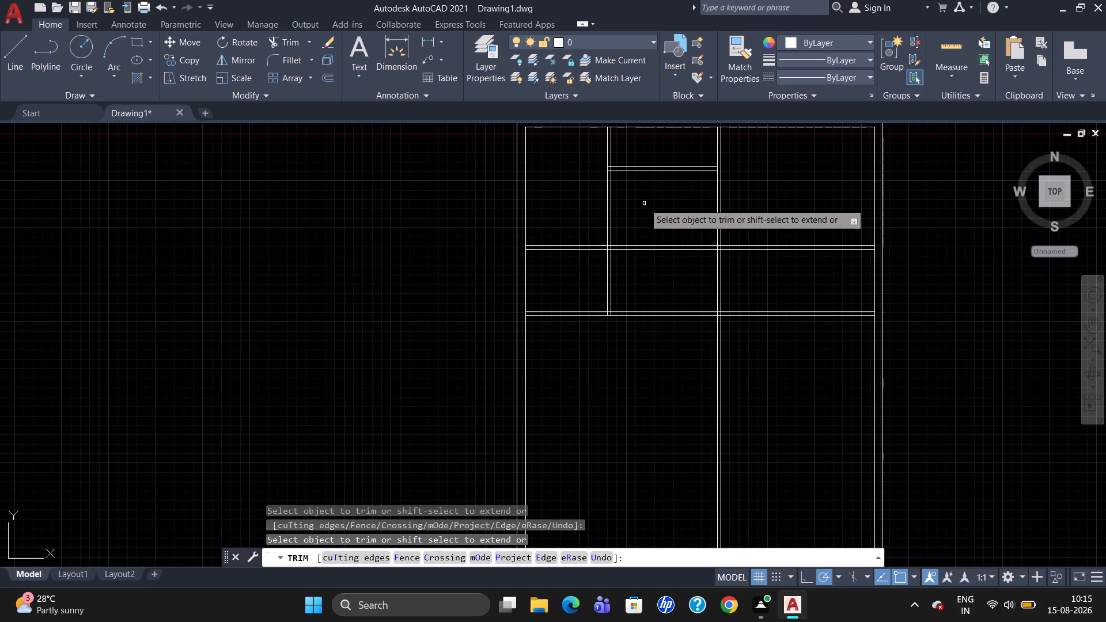
Trim both lines of the middle horizontal partition between the two vertical partitions.
left_click(658, 245)
left_click(657, 251)
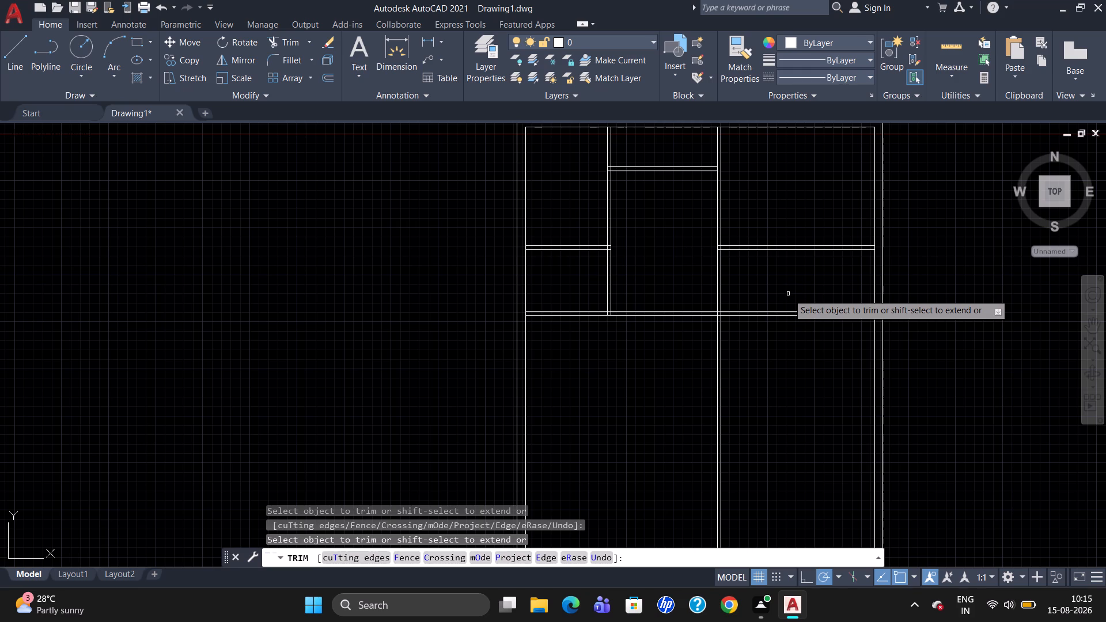
scroll(807, 368, "down", 1)
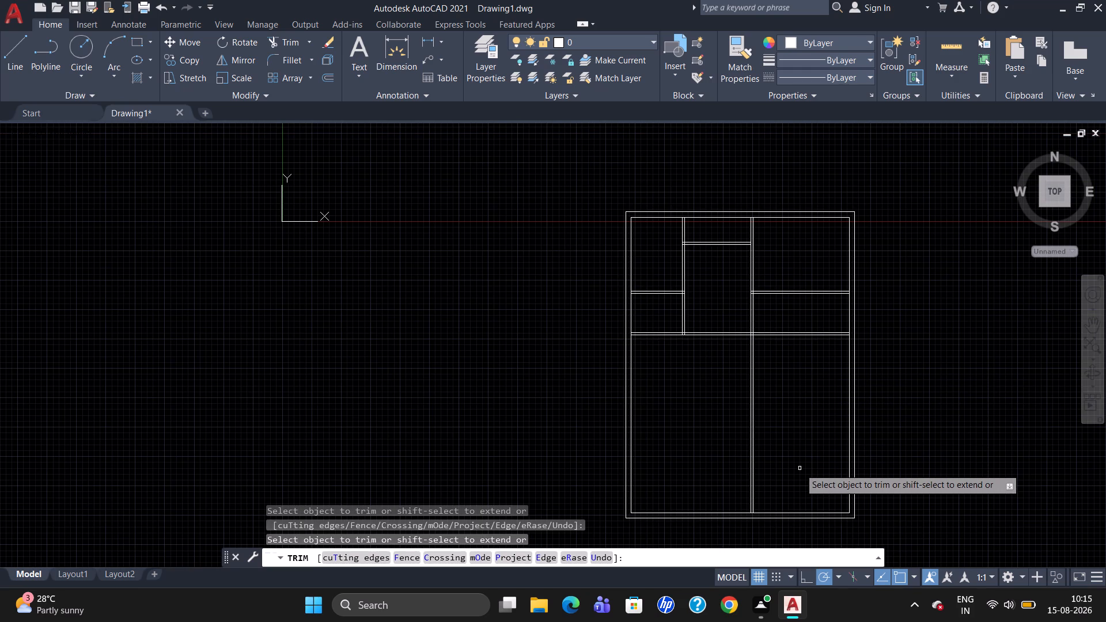
scroll(778, 416, "up", 1)
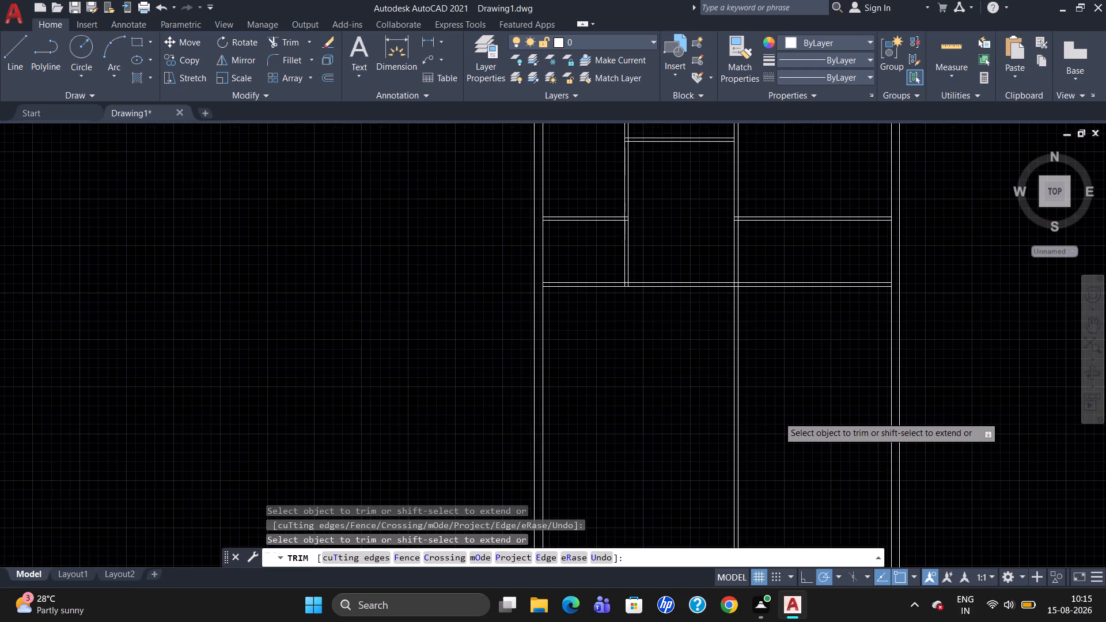
scroll(780, 416, "down", 2)
scroll(797, 449, "up", 3)
scroll(790, 435, "down", 1)
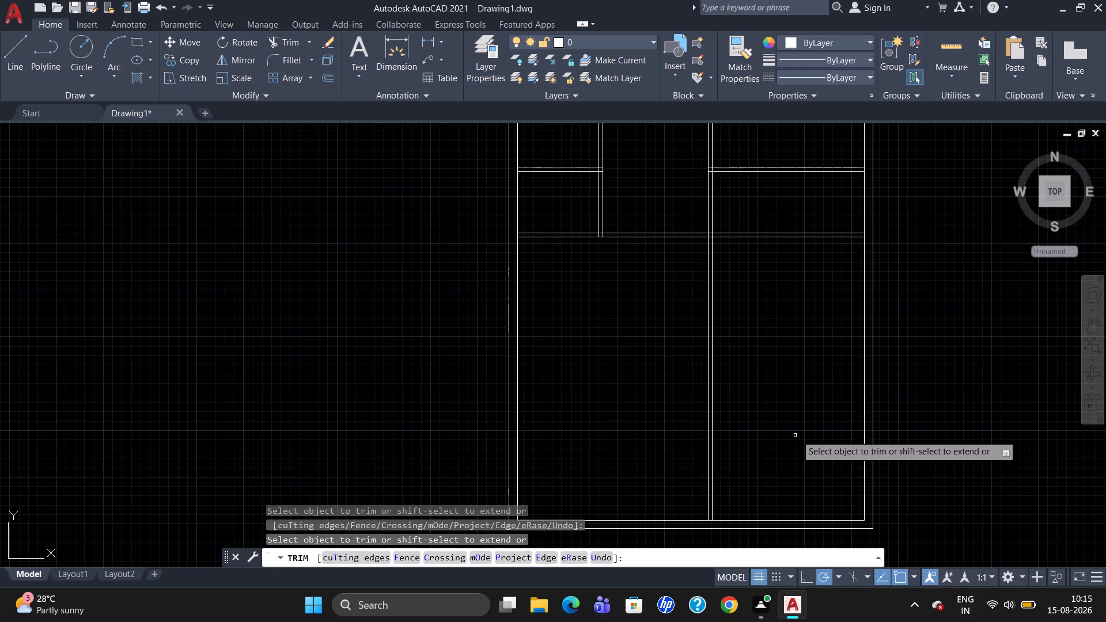
key("Escape")
Offset the inner rectangle's bottom edge 10'-0" upward to create a horizontal partition line across the lower rooms.
key("o")
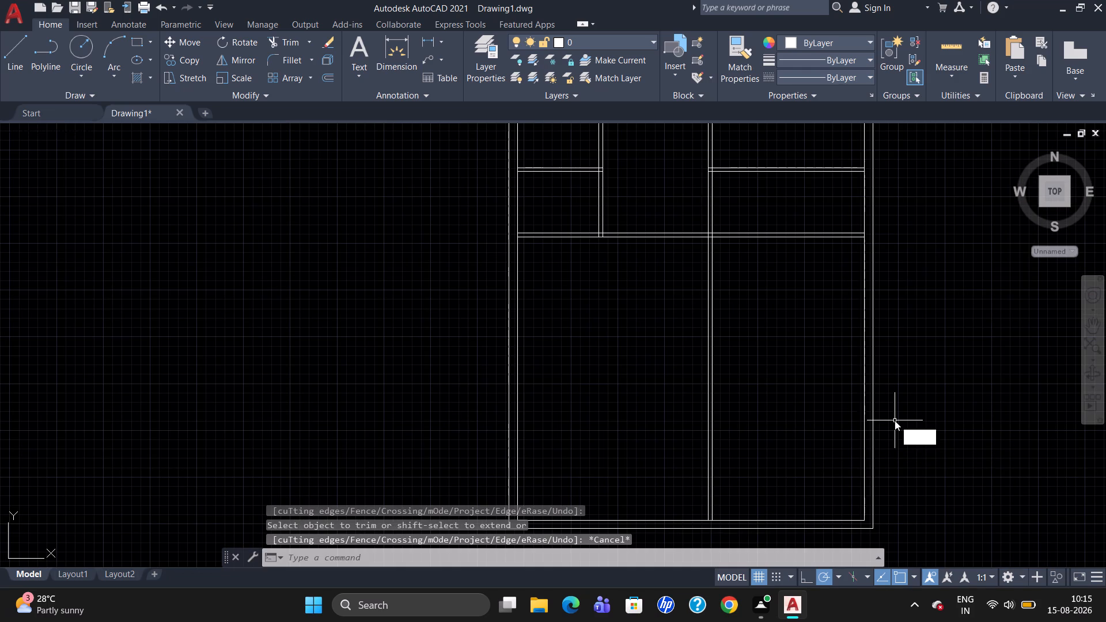
key("Return")
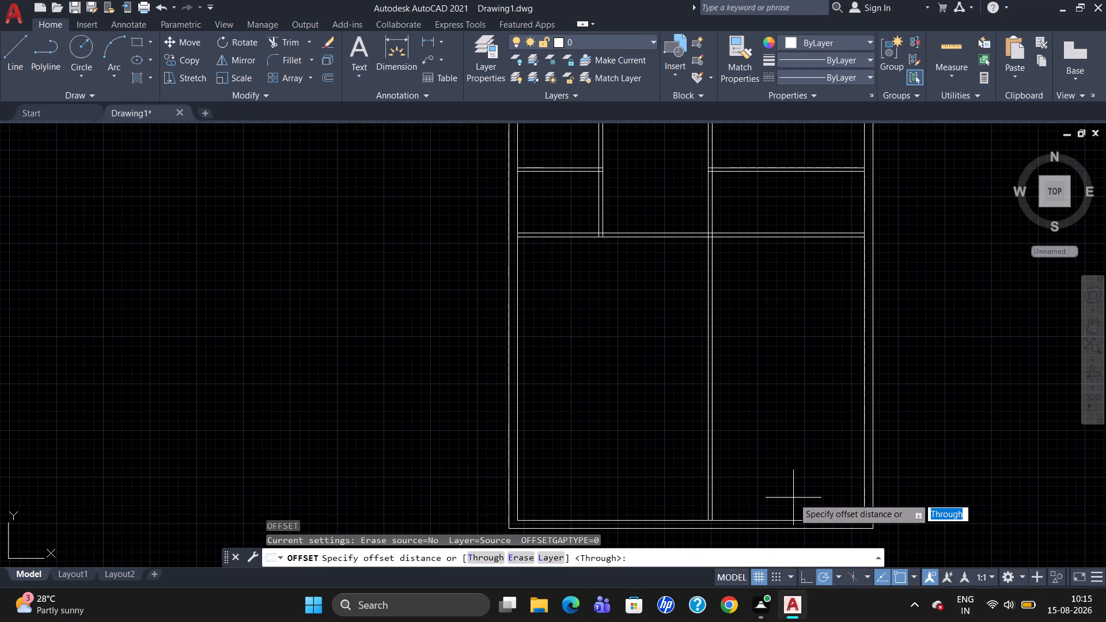
key("1")
type("0'-0\"")
key("Return")
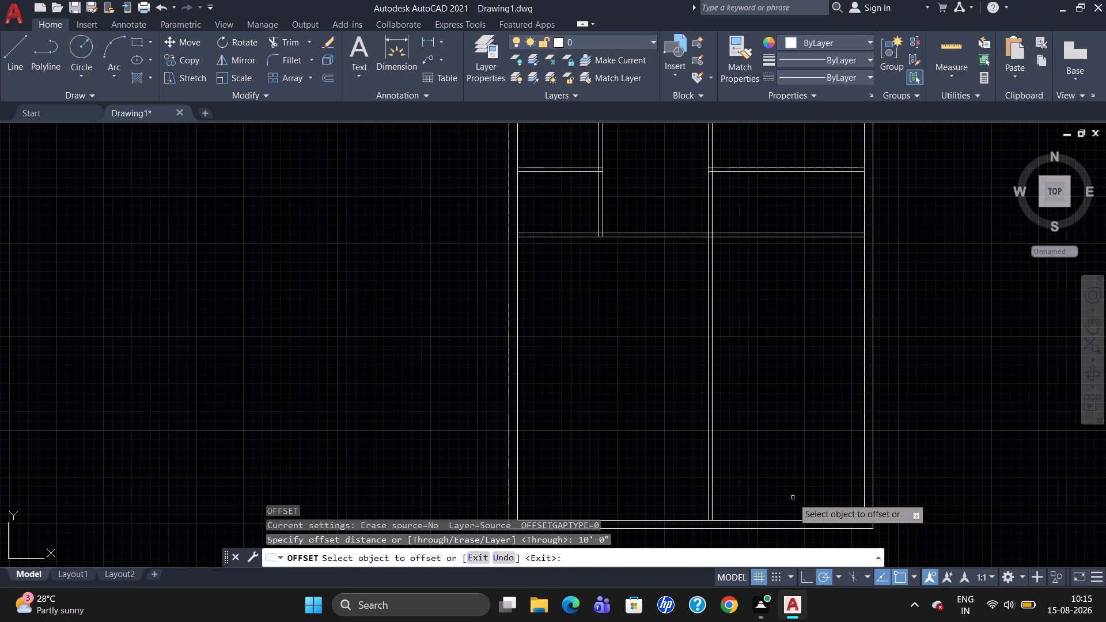
left_click(781, 520)
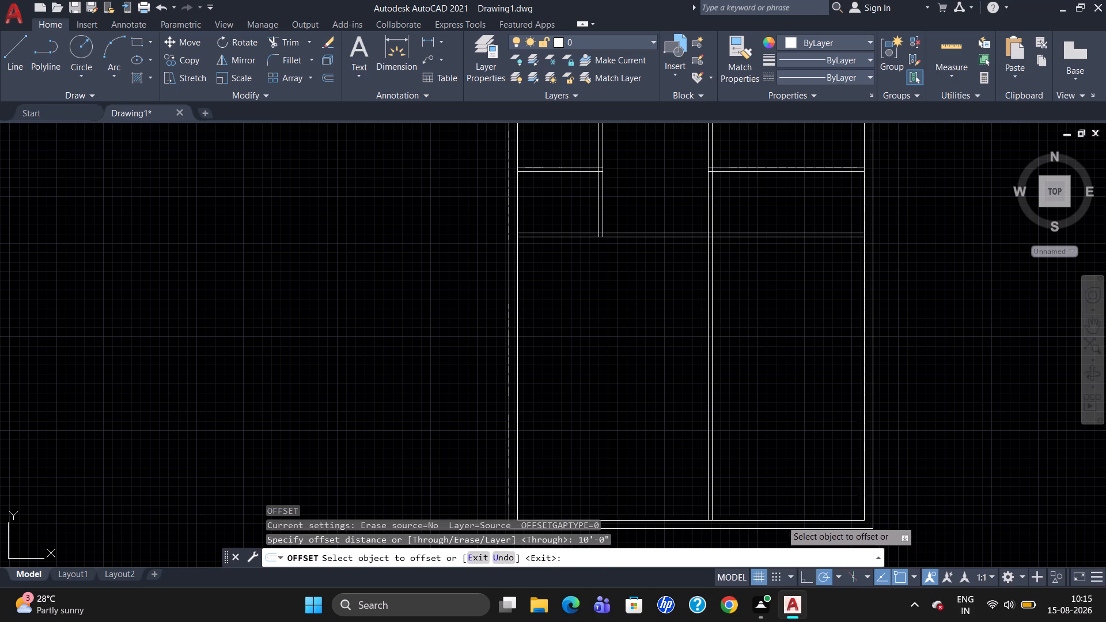
left_click(787, 452)
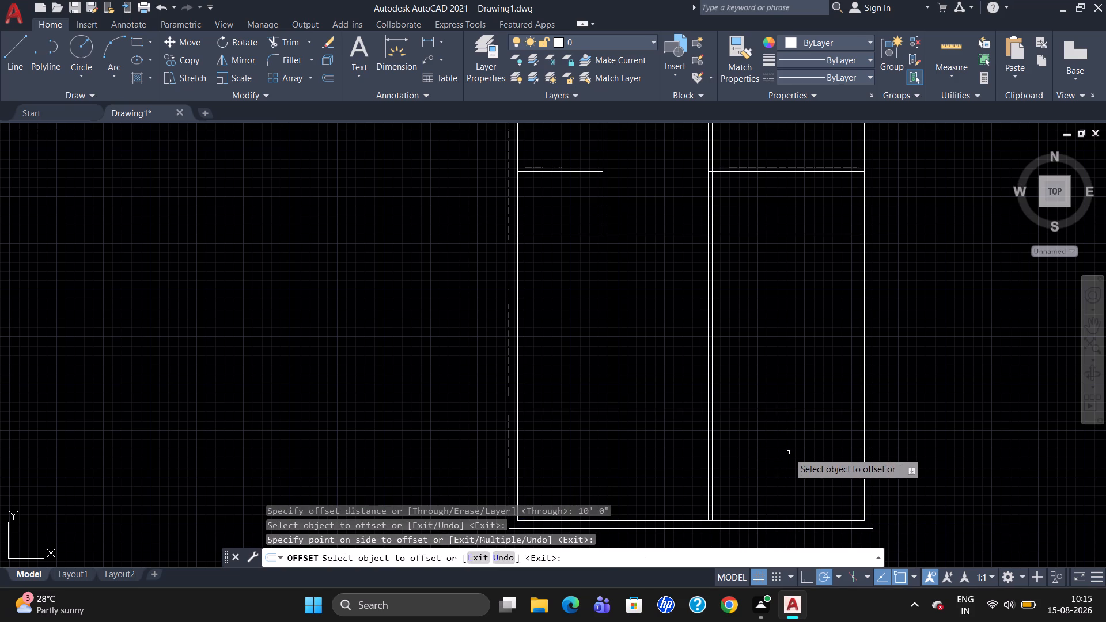
Offset the new lower horizontal partition line 4" upward to give it wall thickness.
left_click(797, 409)
key("4")
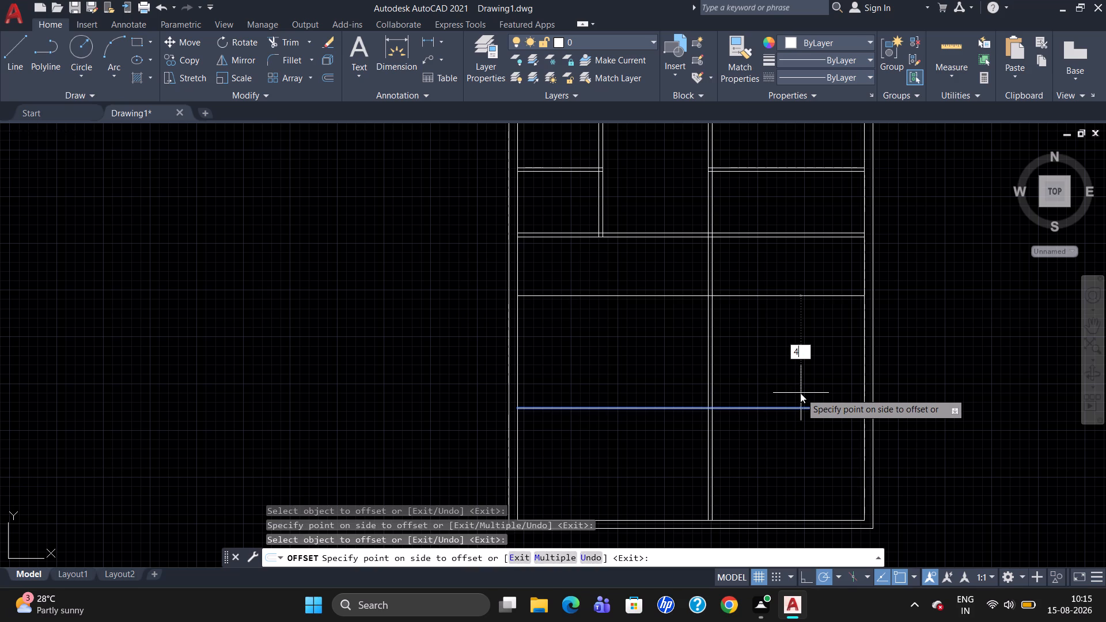
key("shift+quotedbl")
key("Return")
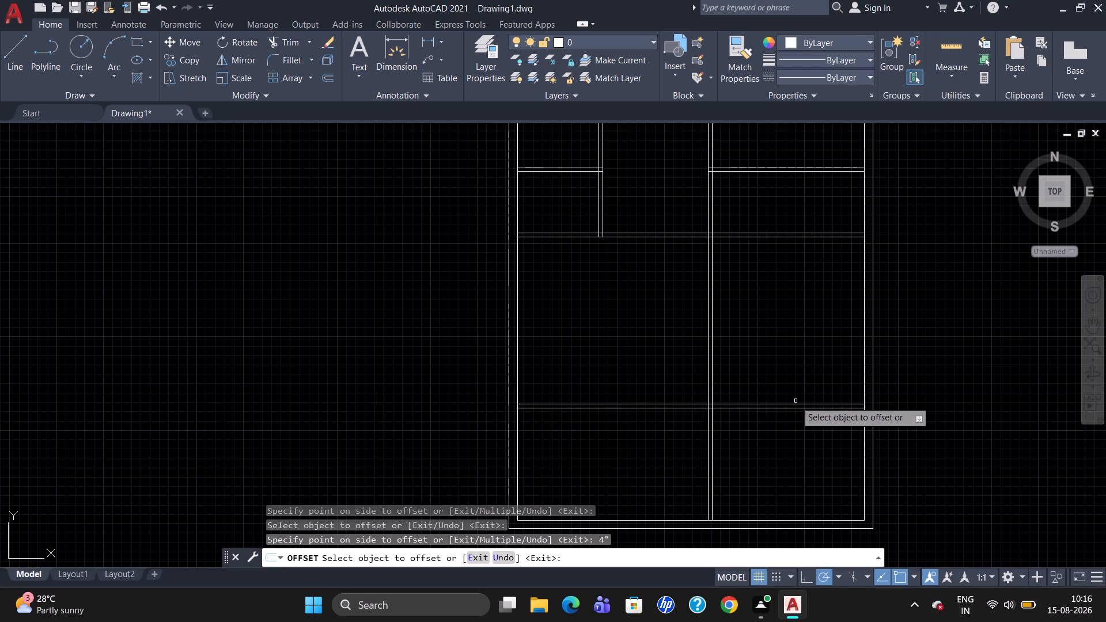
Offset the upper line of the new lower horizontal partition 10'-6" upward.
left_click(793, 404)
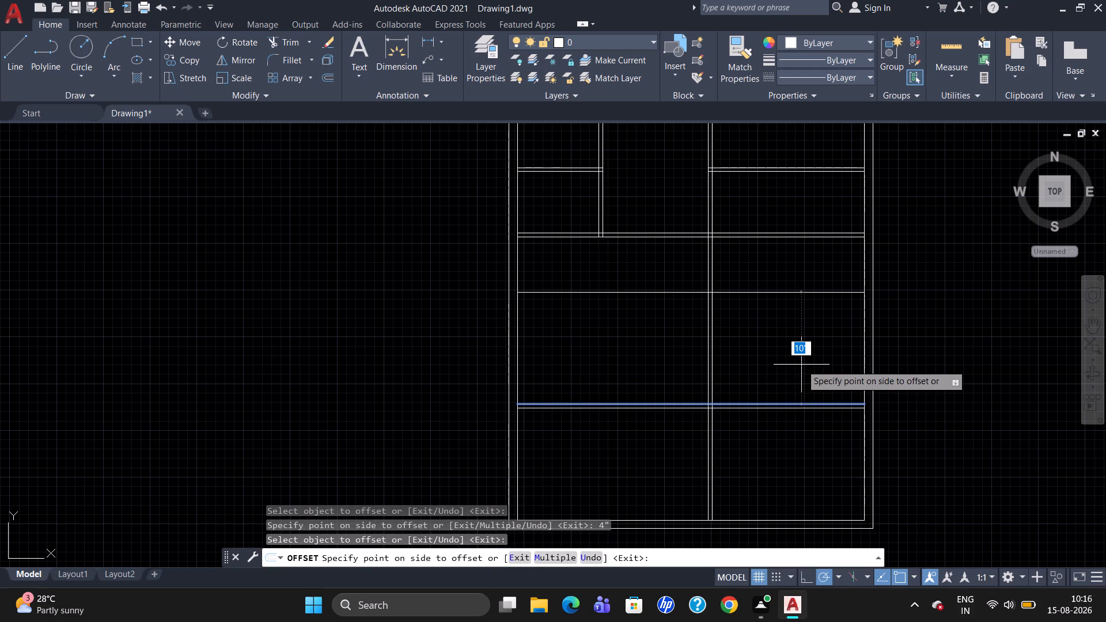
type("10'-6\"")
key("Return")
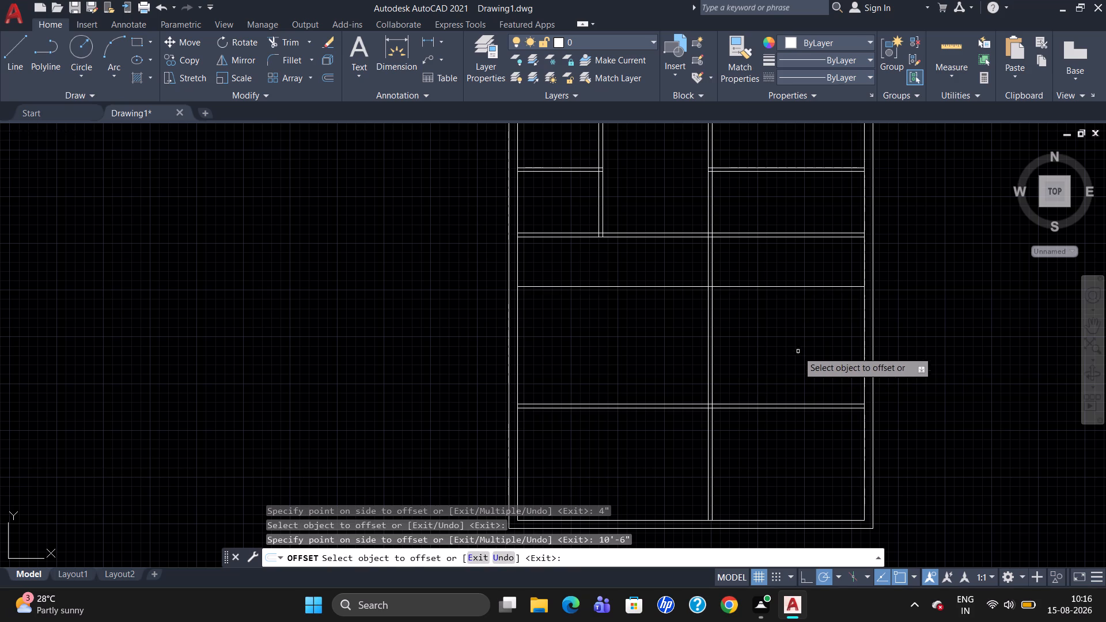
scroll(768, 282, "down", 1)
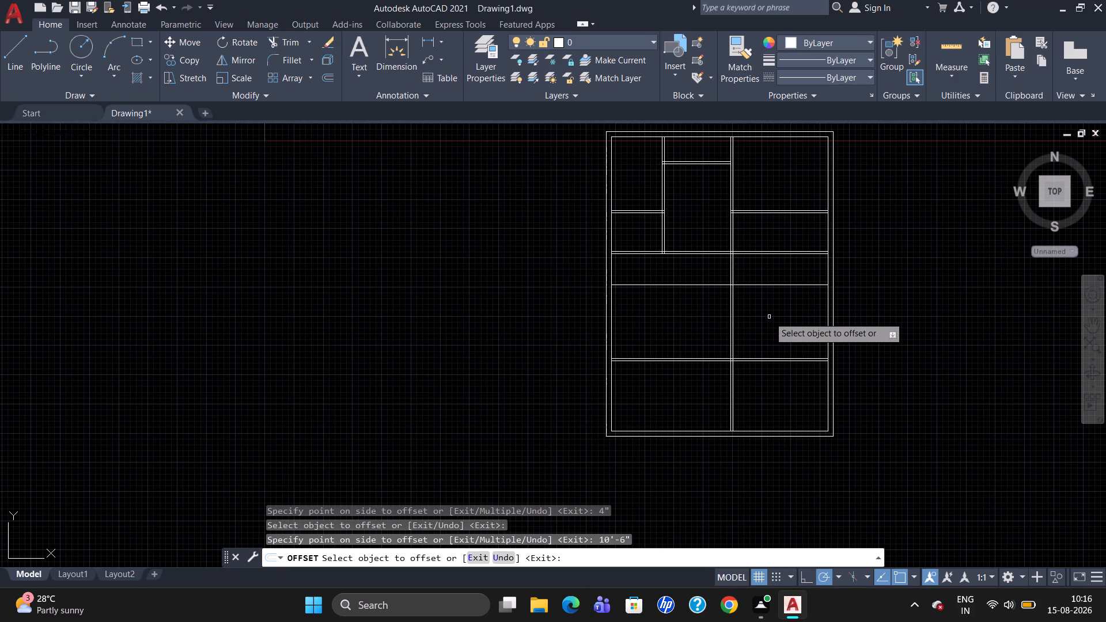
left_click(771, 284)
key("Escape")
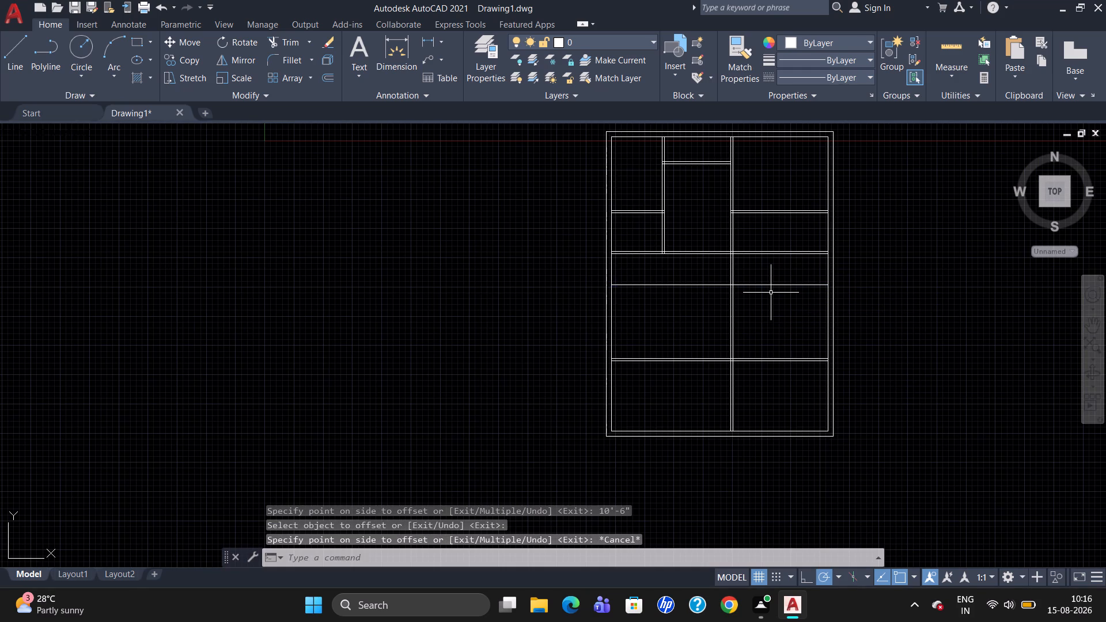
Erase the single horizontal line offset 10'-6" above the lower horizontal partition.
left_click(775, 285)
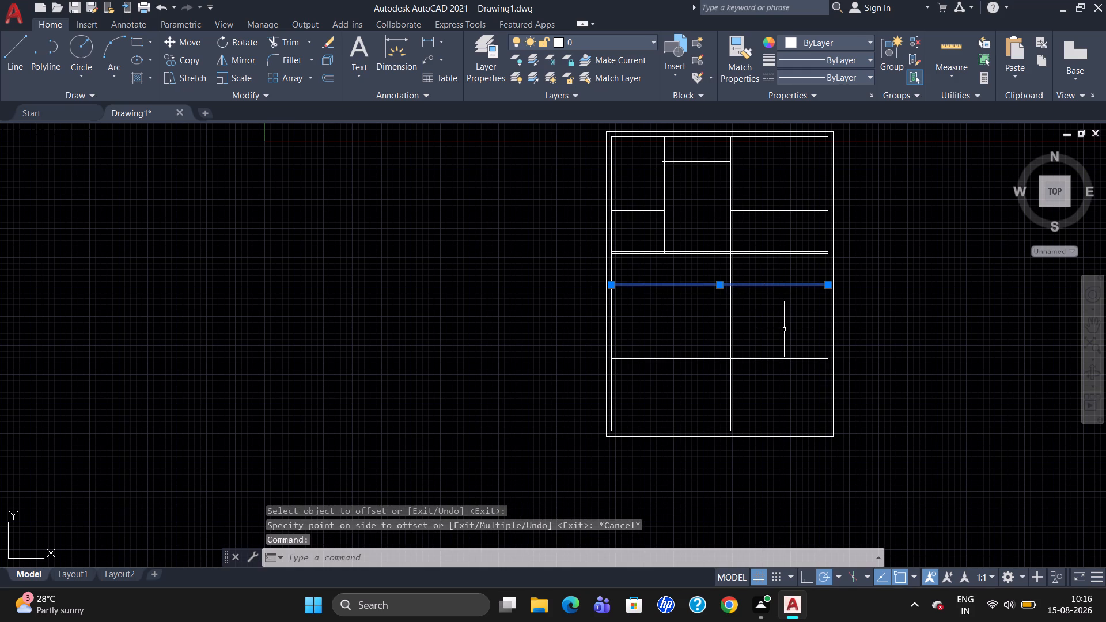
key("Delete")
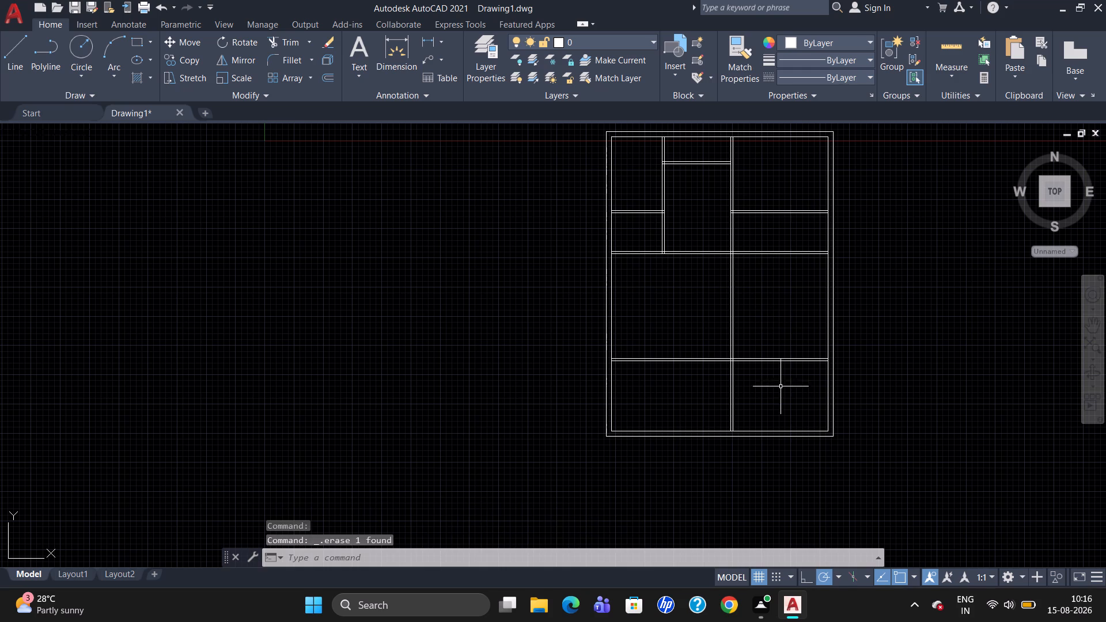
Offset the upper line of the lower horizontal partition 4'-0" upward to create another horizontal partition line.
scroll(794, 386, "up", 1)
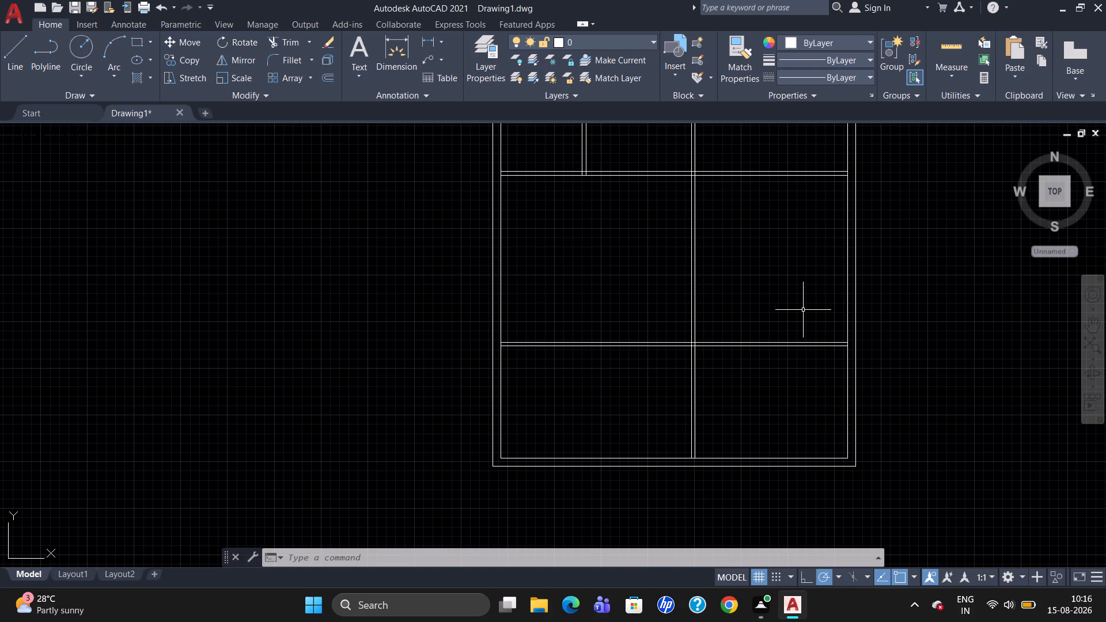
key("o")
key("Return")
scroll(790, 388, "up", 1)
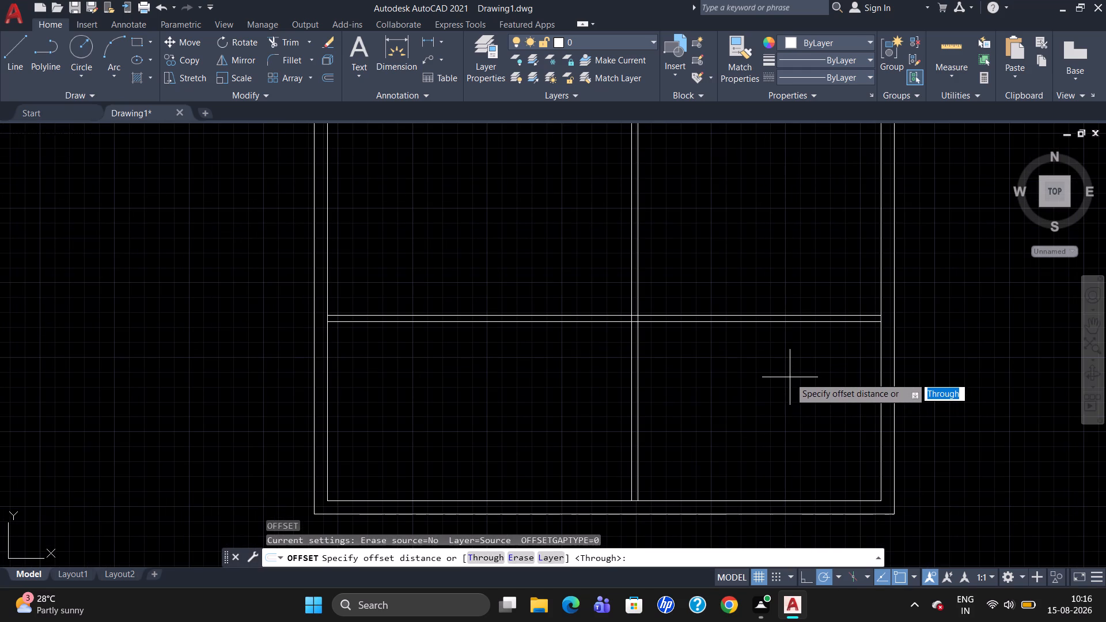
key("4")
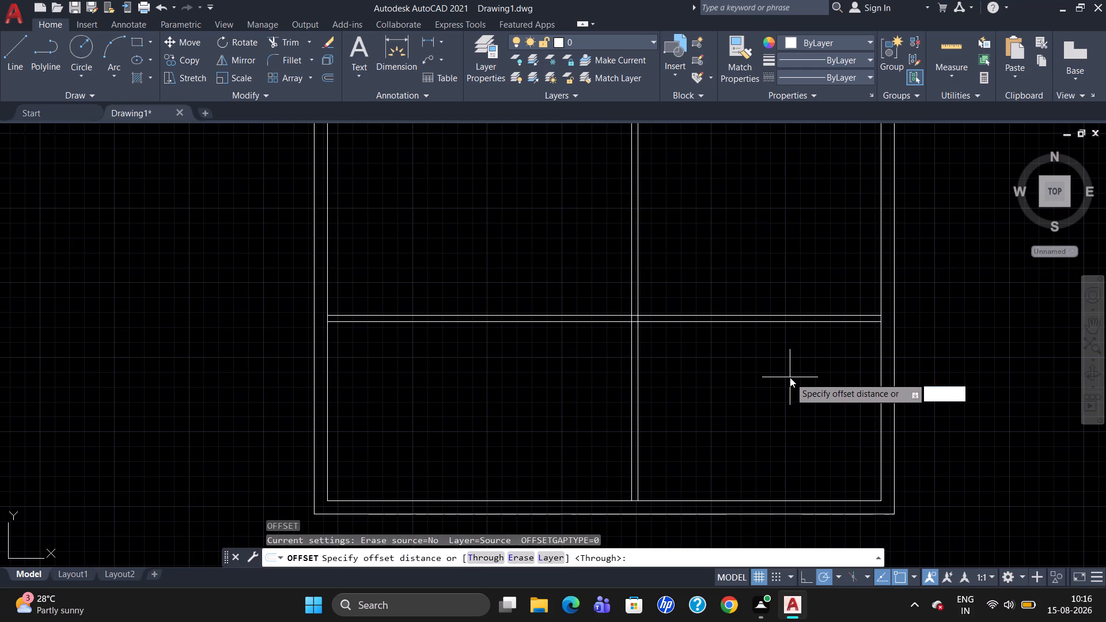
type("'-9")
key("BackSpace")
type("0\"")
key("Return")
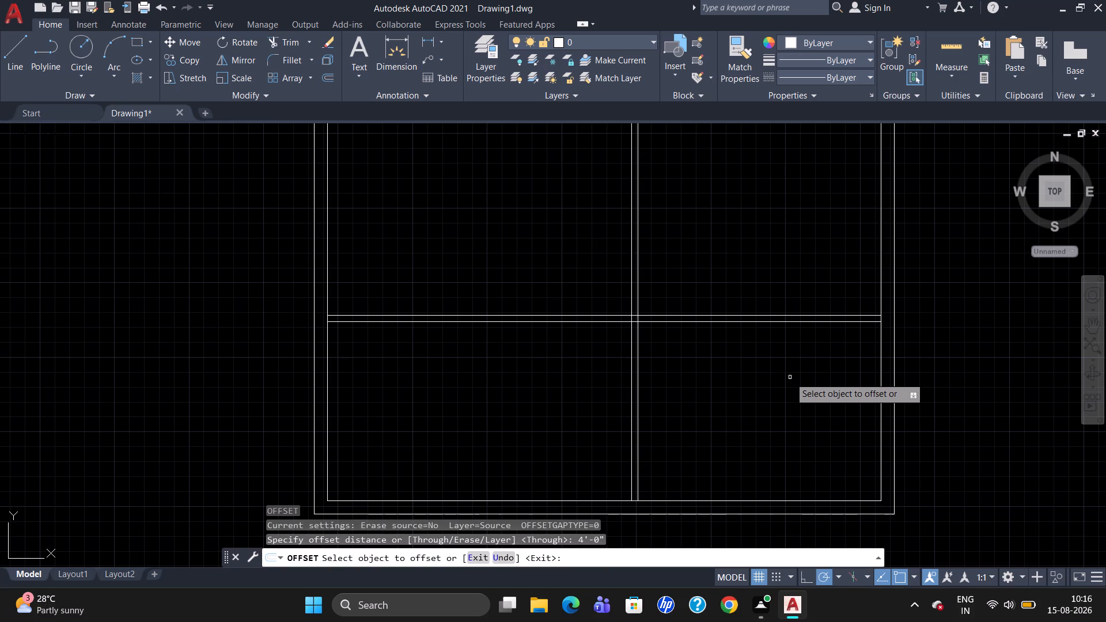
left_click(787, 315)
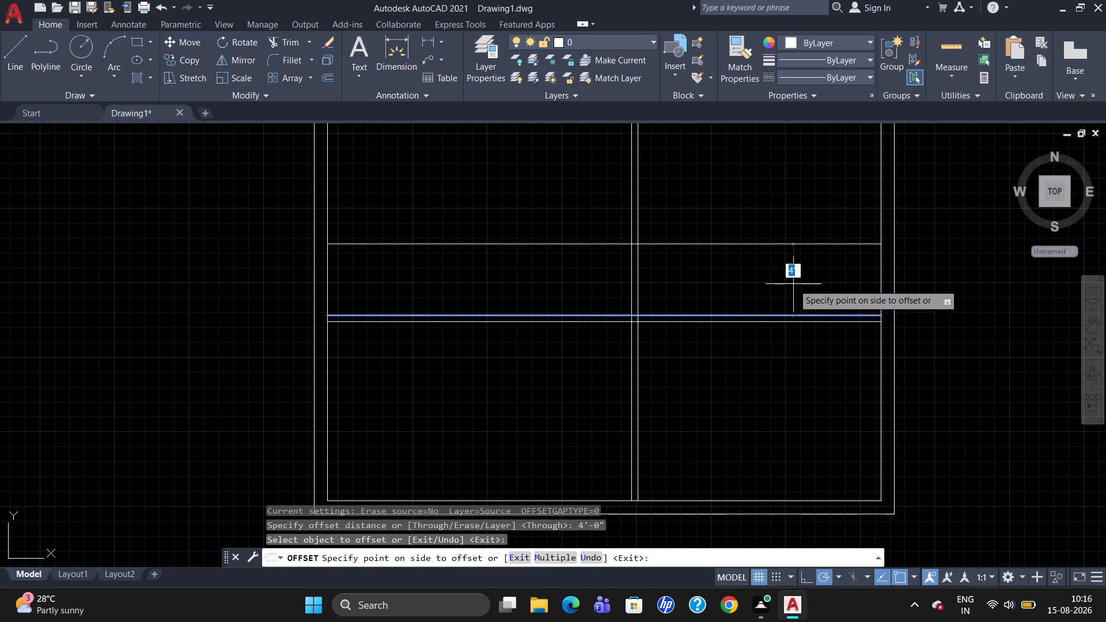
left_click(793, 283)
Offset the new horizontal partition line 4" upward to give it wall thickness.
left_click(792, 242)
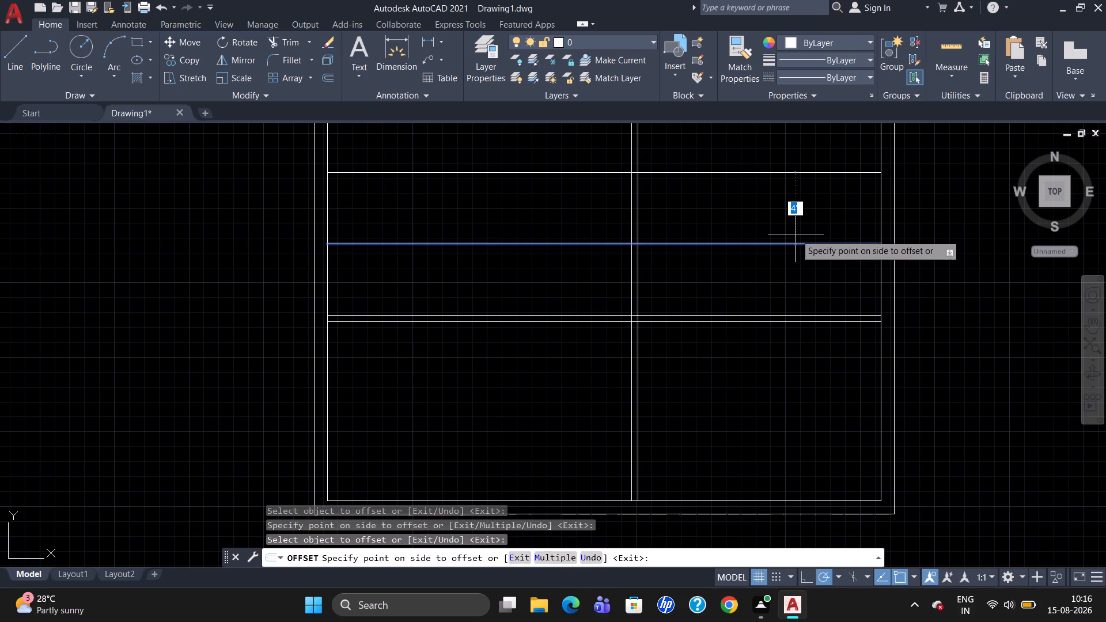
key("4")
key("shift+quotedbl")
key("Return")
key("Escape")
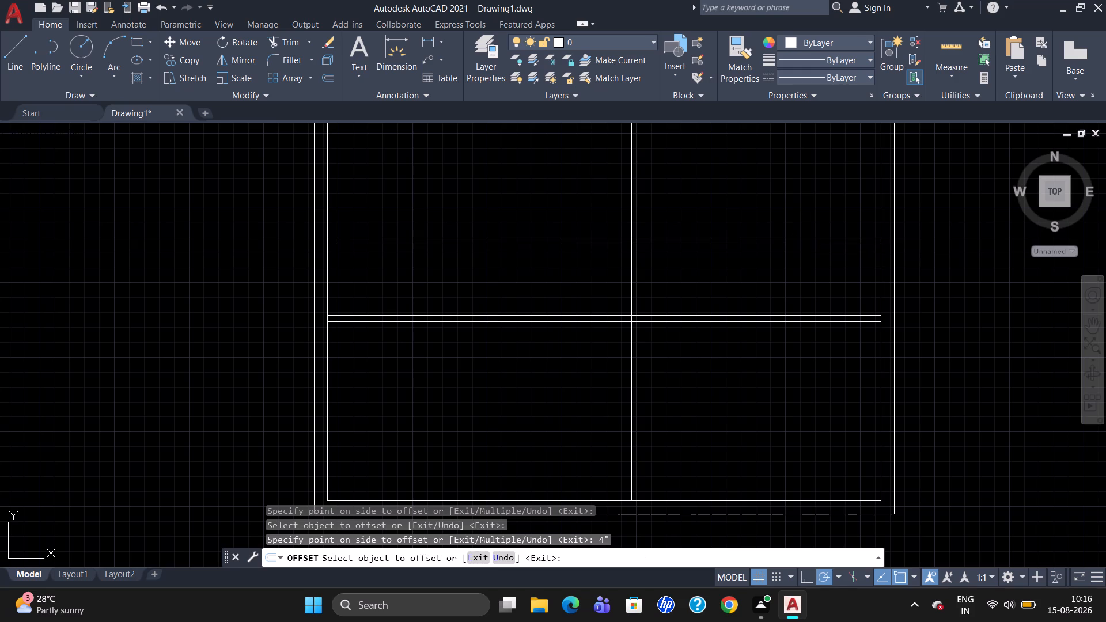
Trim away both lower horizontal partitions on the left side of the central vertical partition, keeping them only in the right-hand rooms.
scroll(797, 247, "down", 2)
scroll(770, 251, "up", 1)
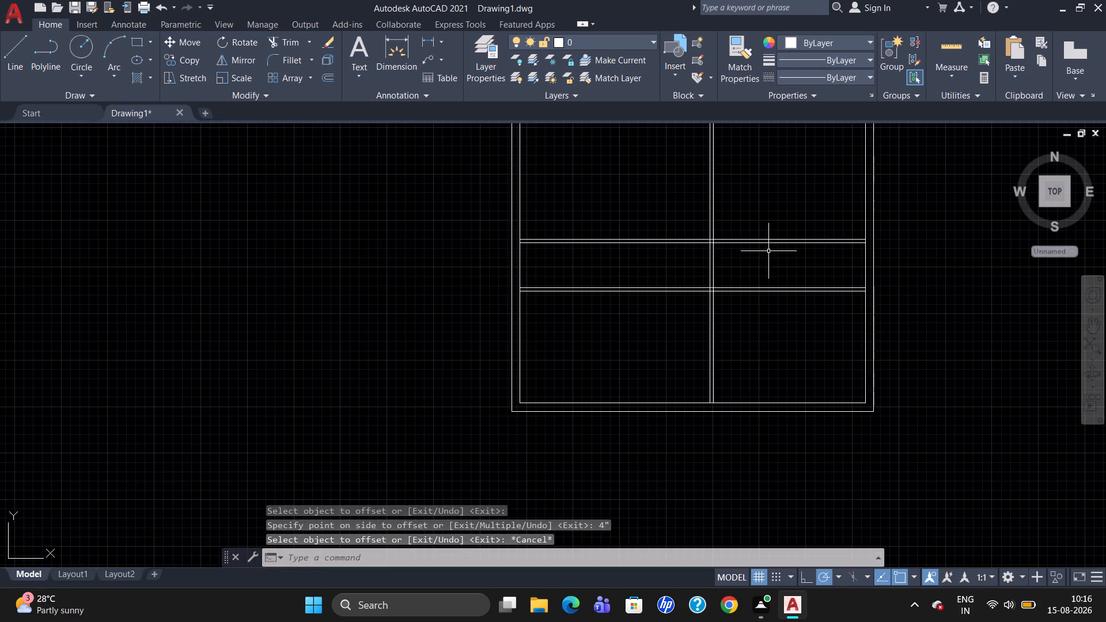
scroll(673, 285, "up", 1)
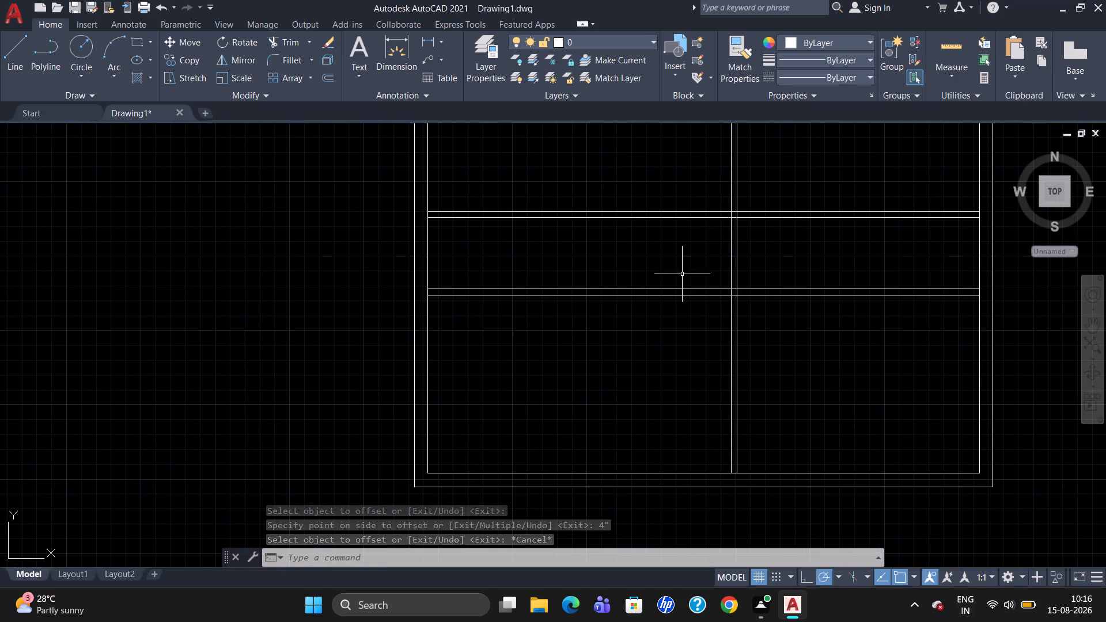
type("tr")
key("Return")
key("Return")
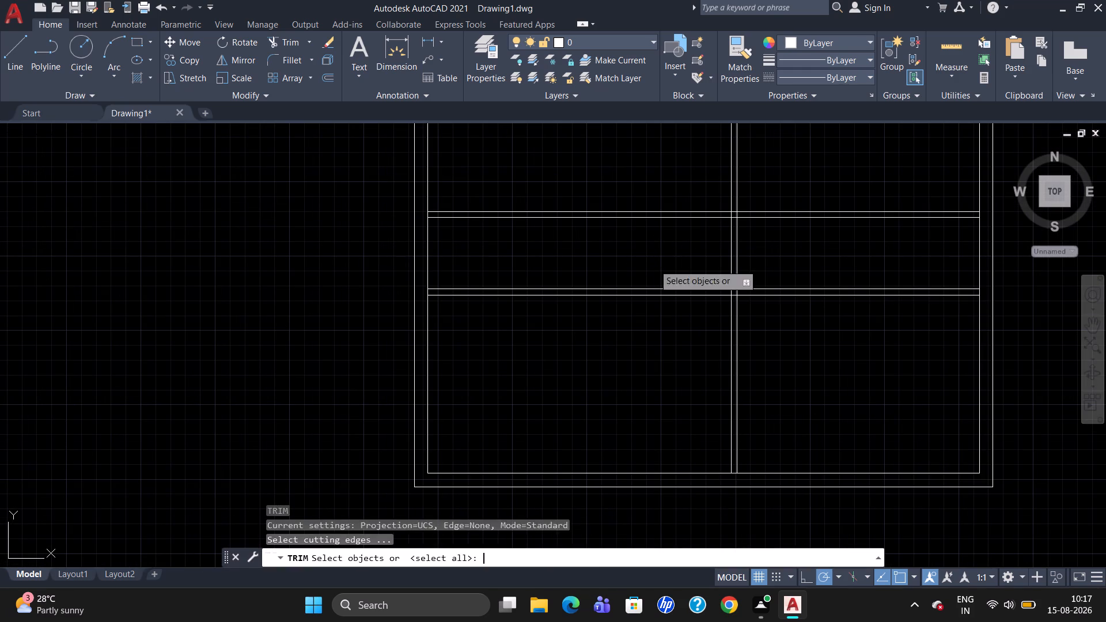
left_click_drag(608, 171, 623, 316)
left_click(622, 312)
key("Escape")
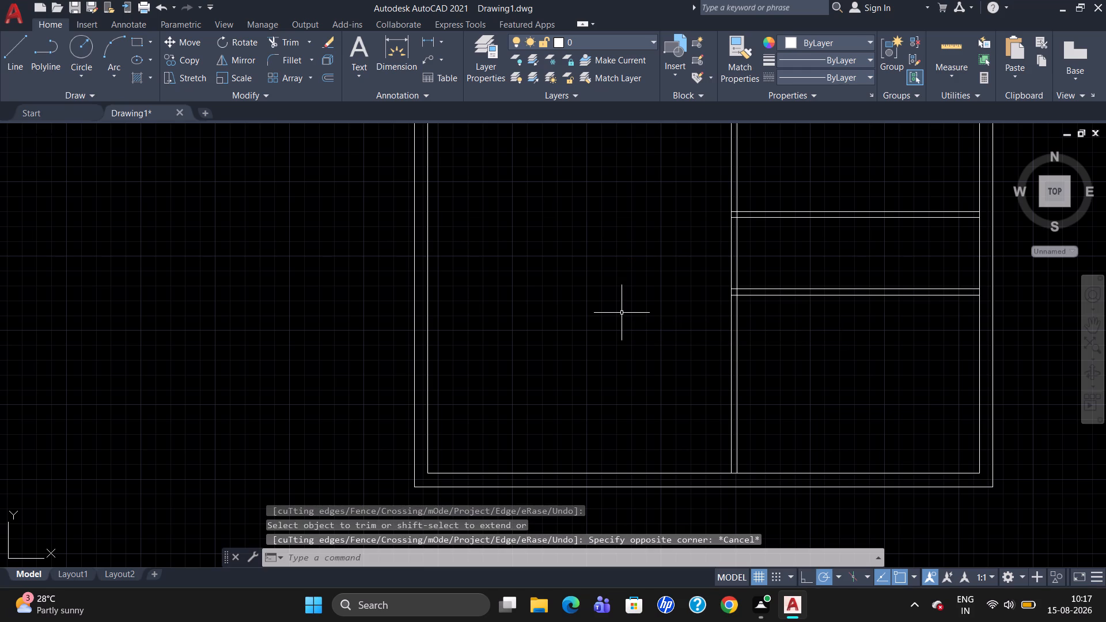
Start measuring the floor plan's room geometry with the Measure tool.
scroll(858, 179, "down", 2)
scroll(913, 161, "down", 2)
scroll(925, 144, "up", 5)
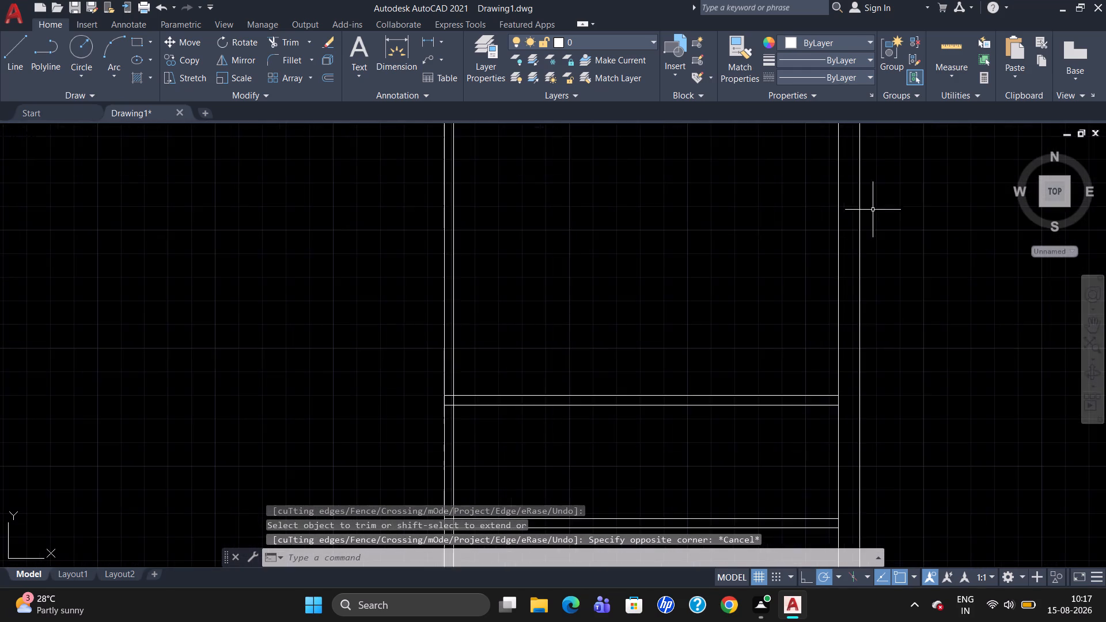
scroll(854, 252, "down", 4)
scroll(896, 148, "up", 2)
scroll(842, 229, "down", 1)
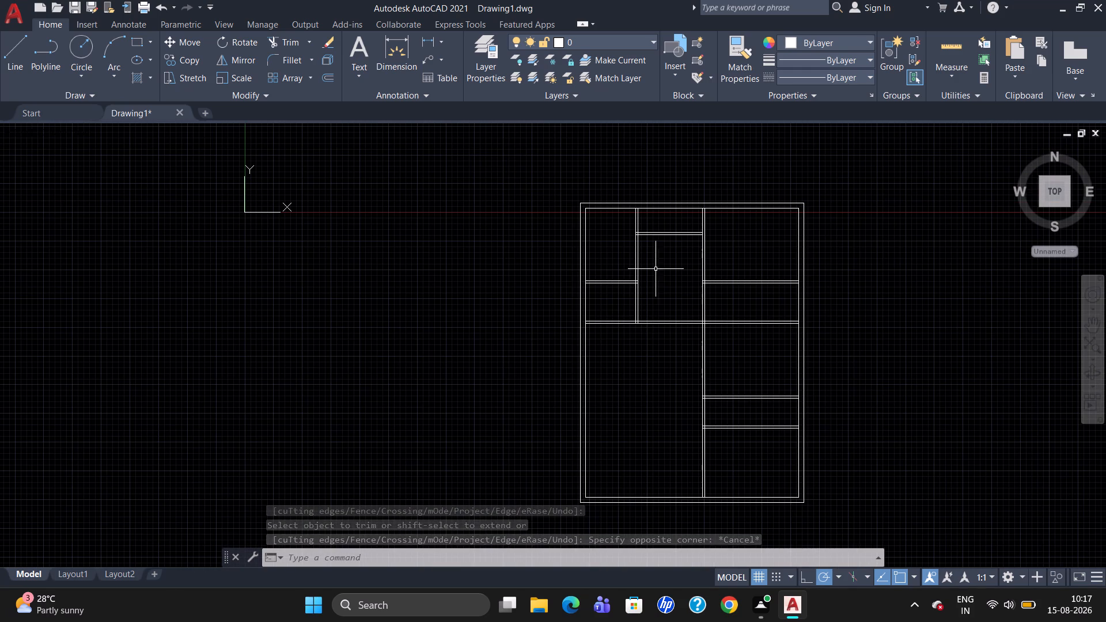
left_click(948, 60)
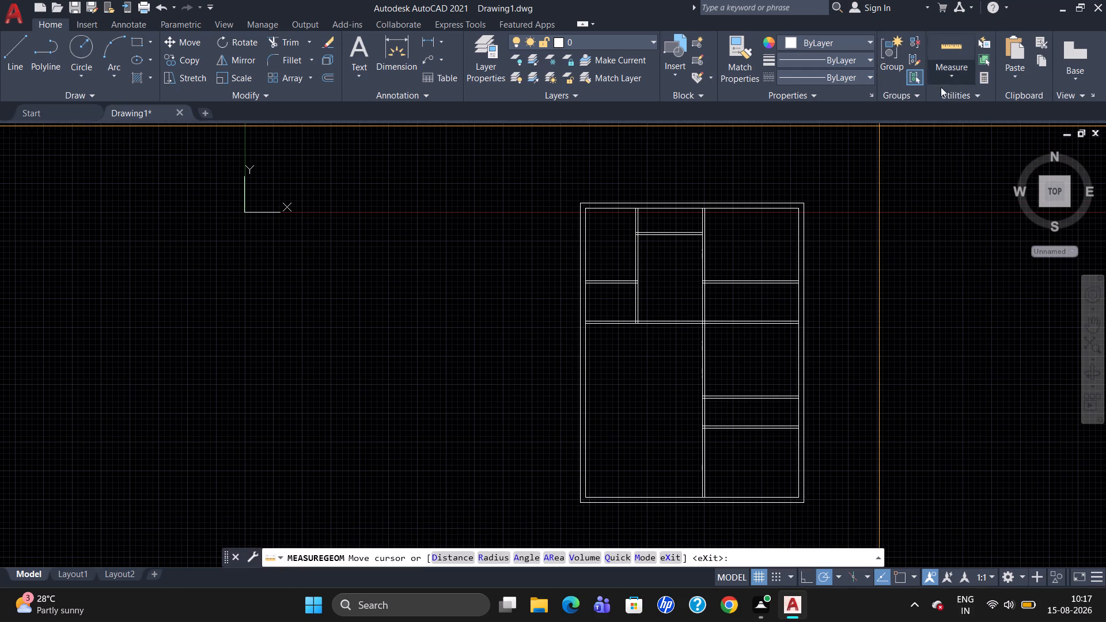
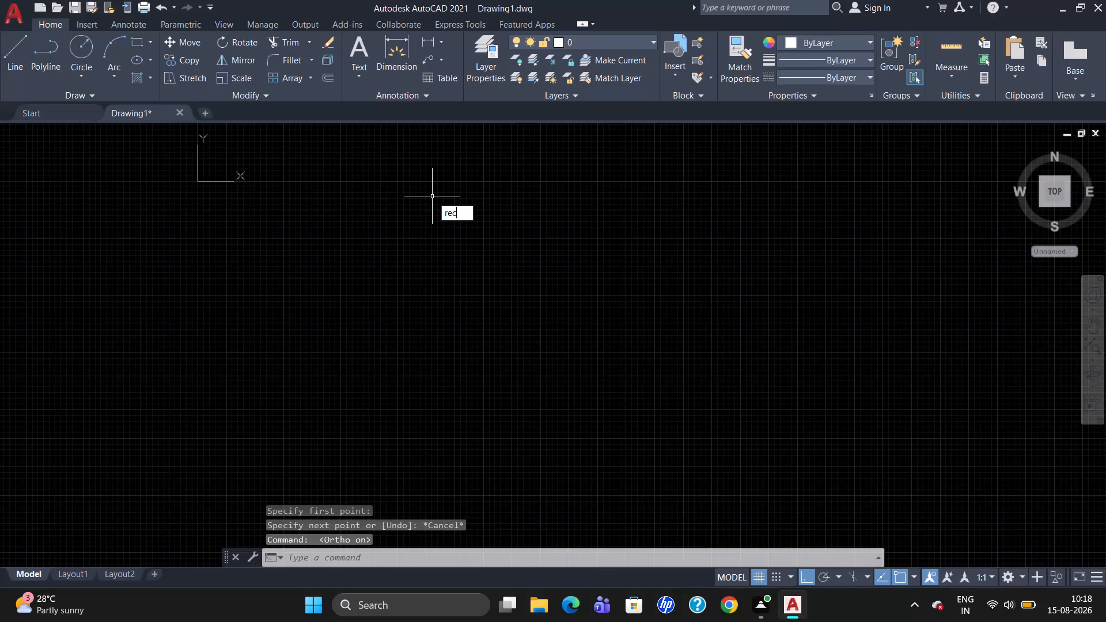
Draw a 32'-6" by 43'-6" rectangle as the outer boundary of a new floor plan.
key("Return")
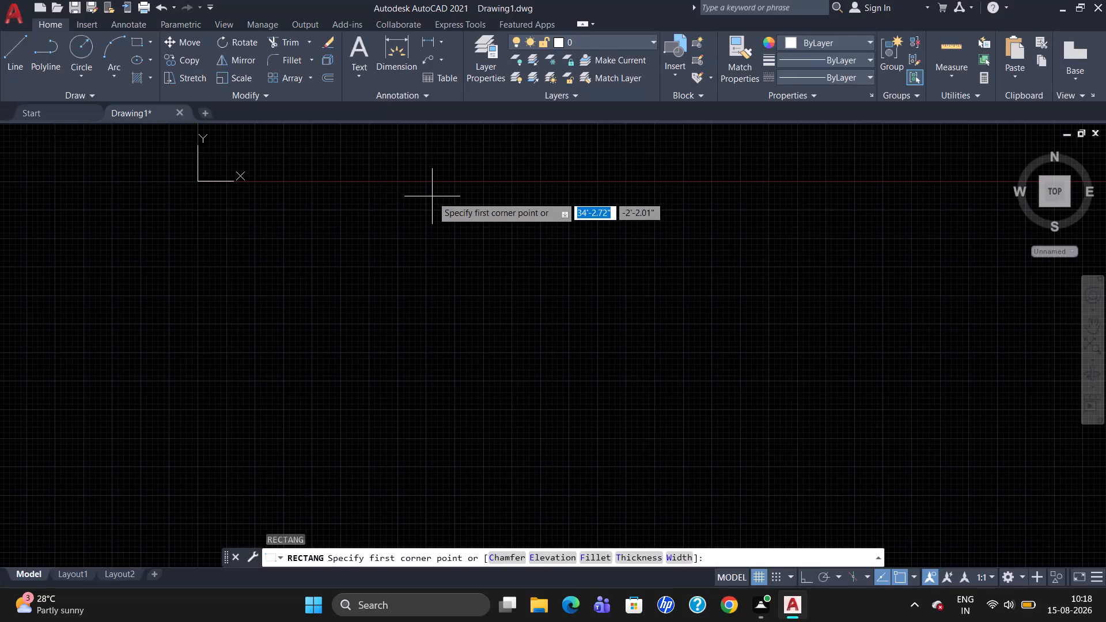
left_click(331, 180)
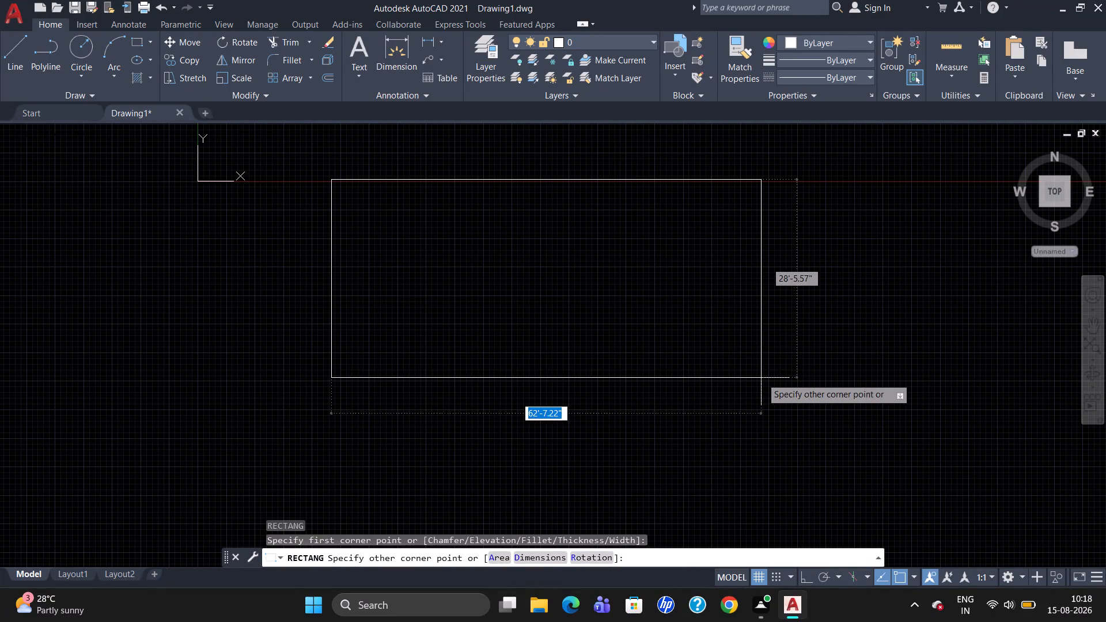
type("32")
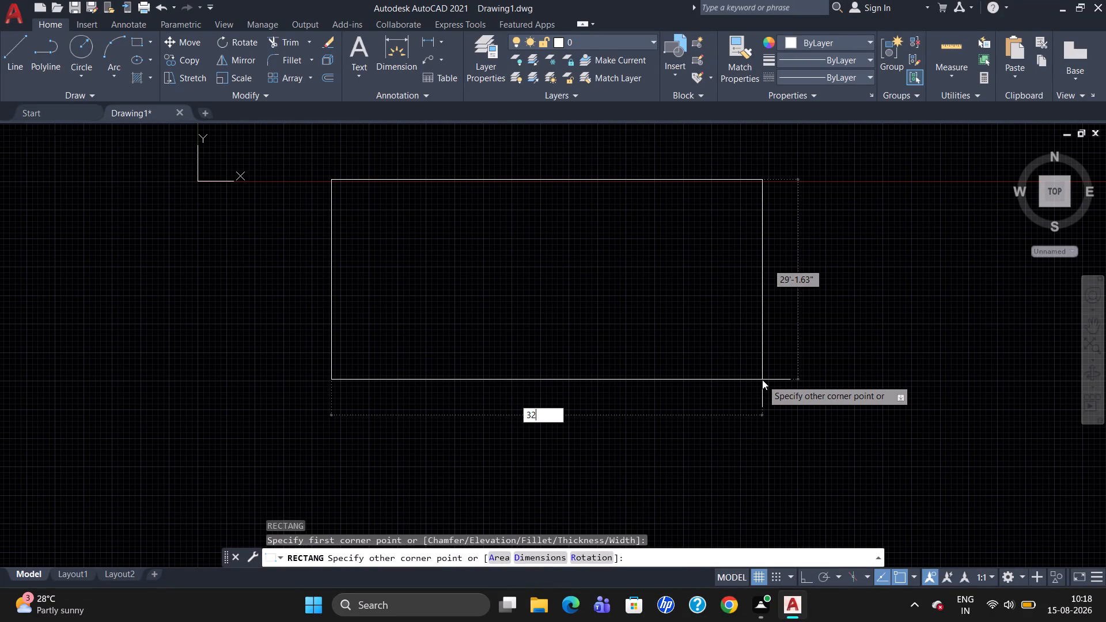
type("'-")
key("6")
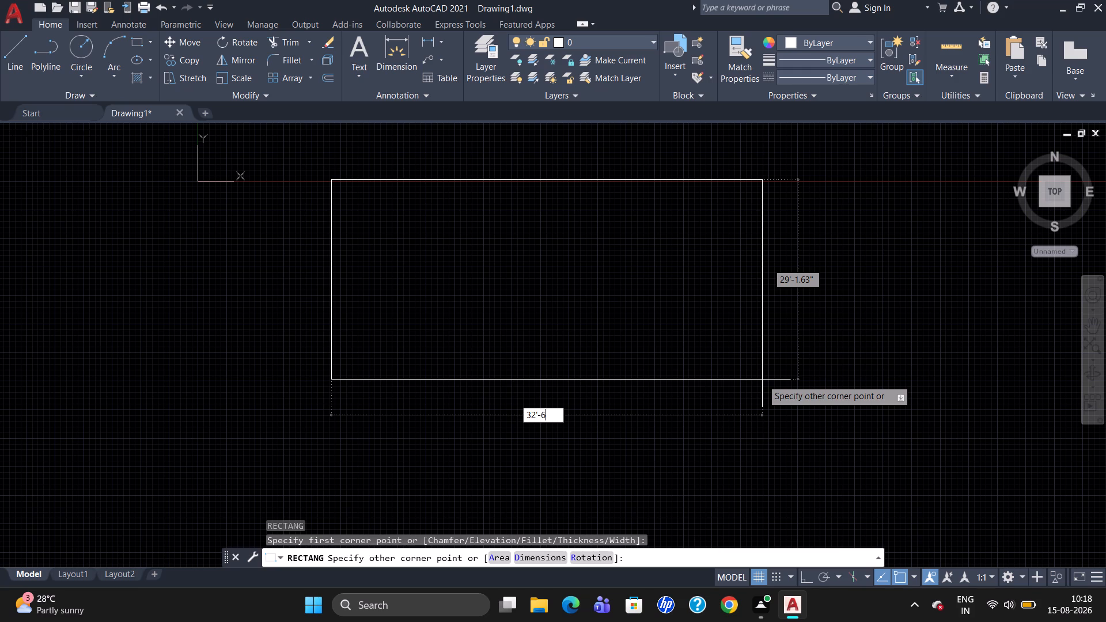
key("shift+quotedbl")
key("Tab")
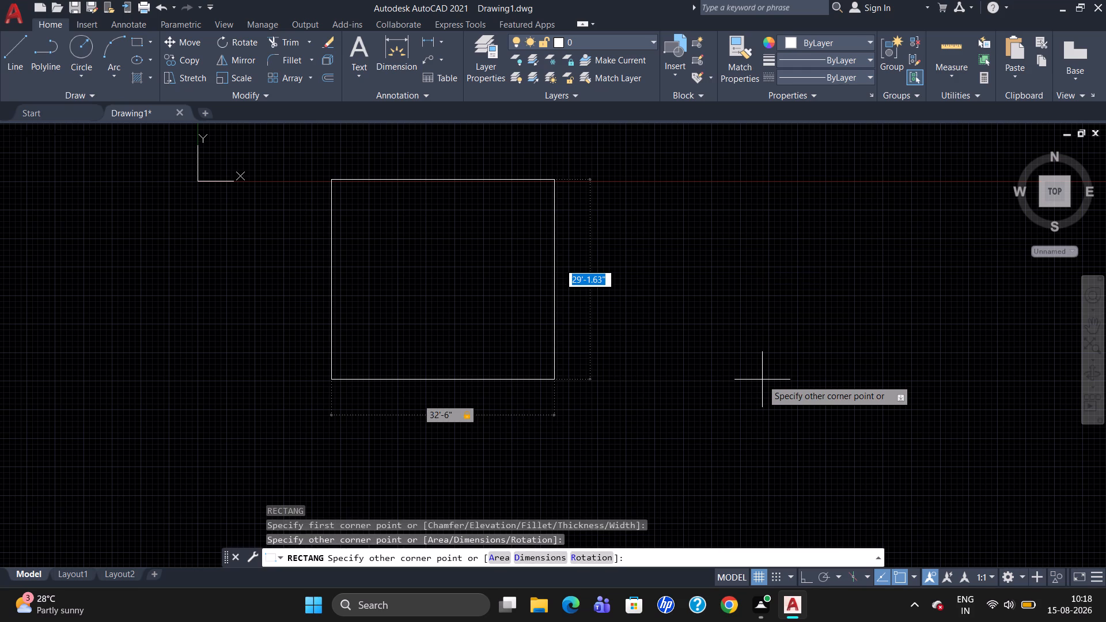
type("43")
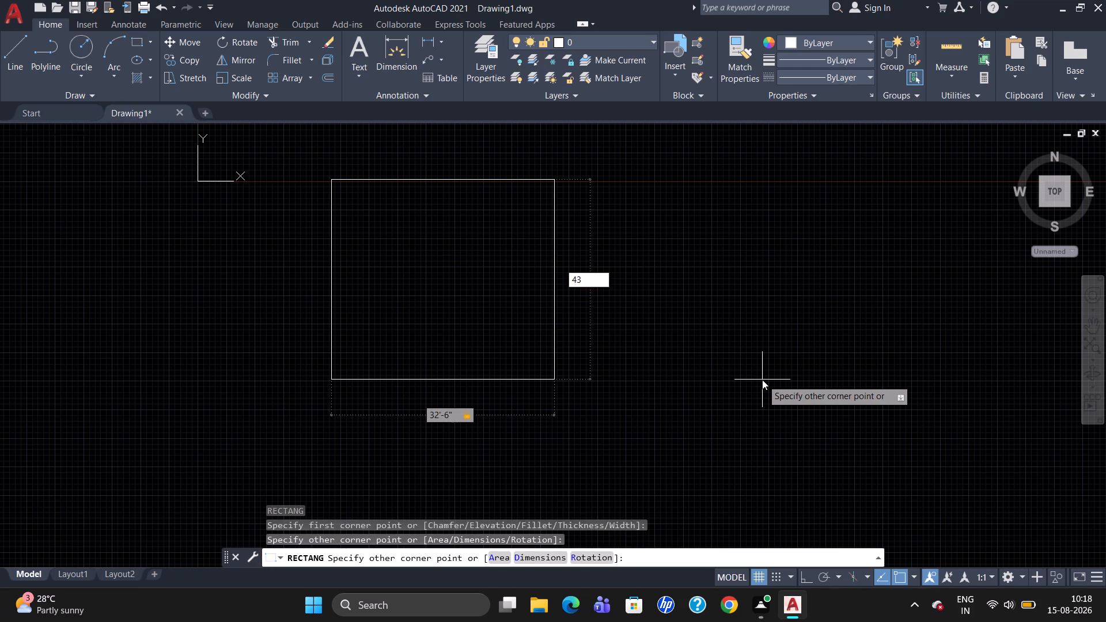
key("apostrophe")
key("6")
key("BackSpace")
key("minus")
type("6\"")
key("Return")
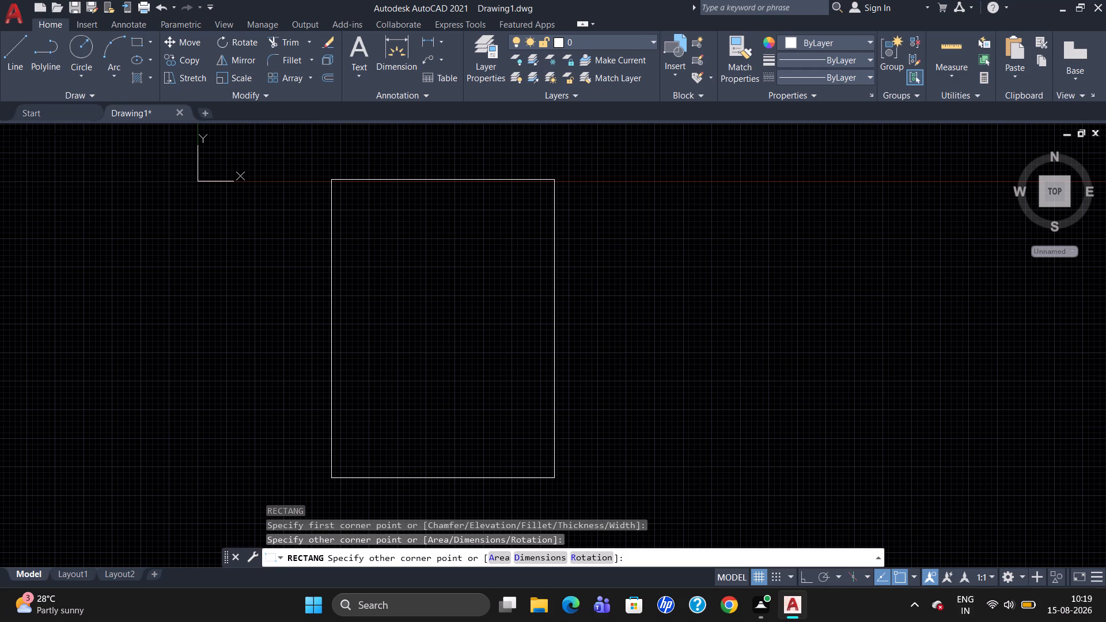
Offset the outer rectangle 9" inward to form the outer wall thickness.
scroll(308, 356, "up", 1)
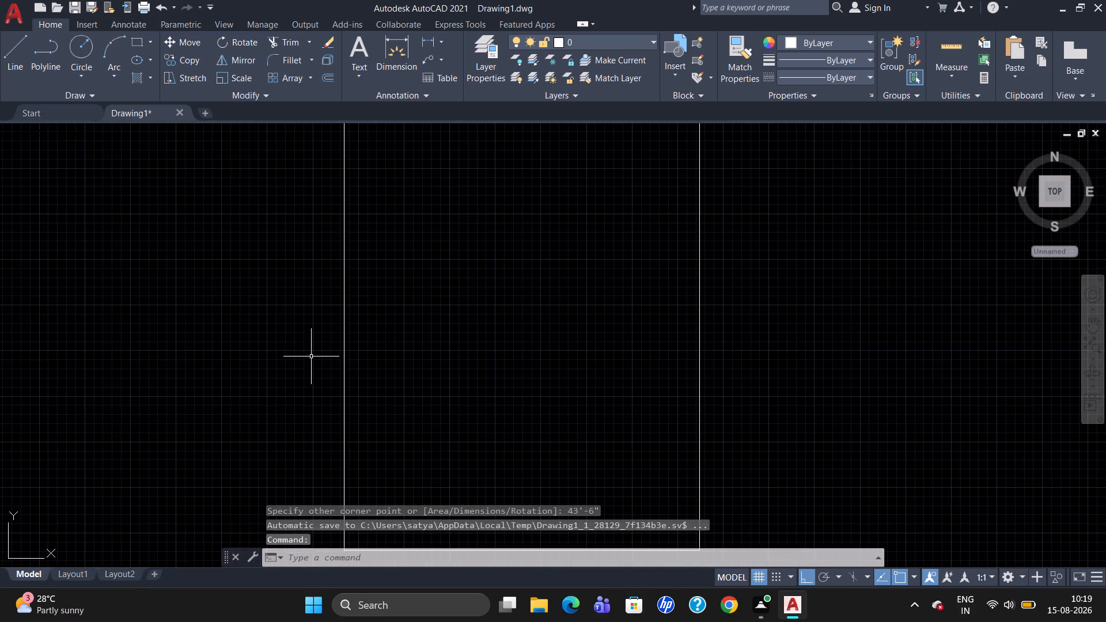
scroll(319, 359, "down", 3)
scroll(260, 390, "up", 2)
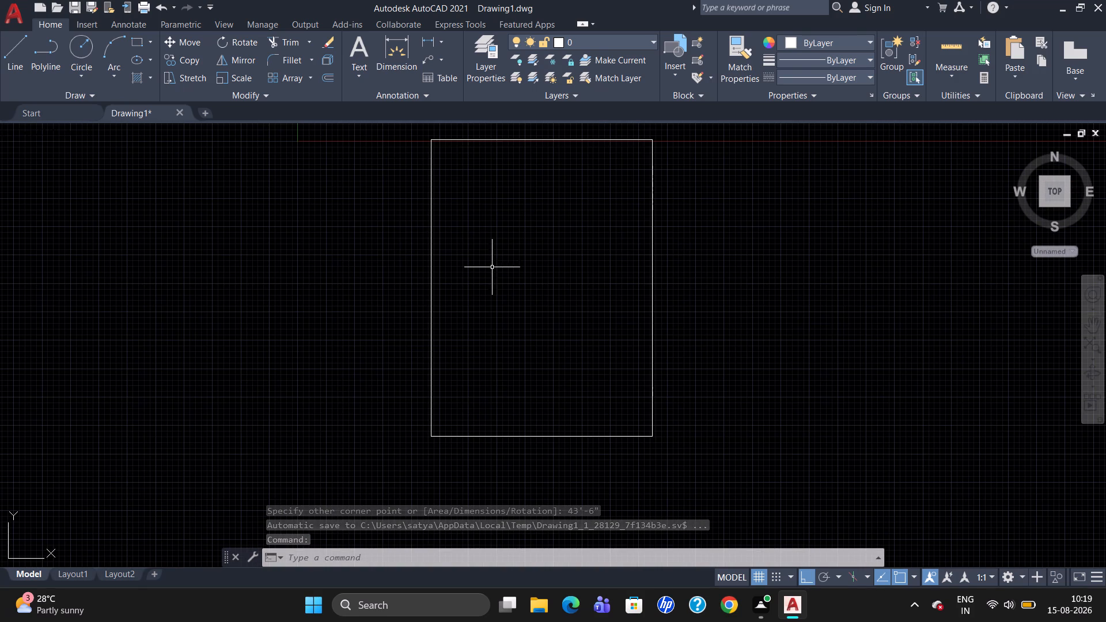
key("o")
key("Return")
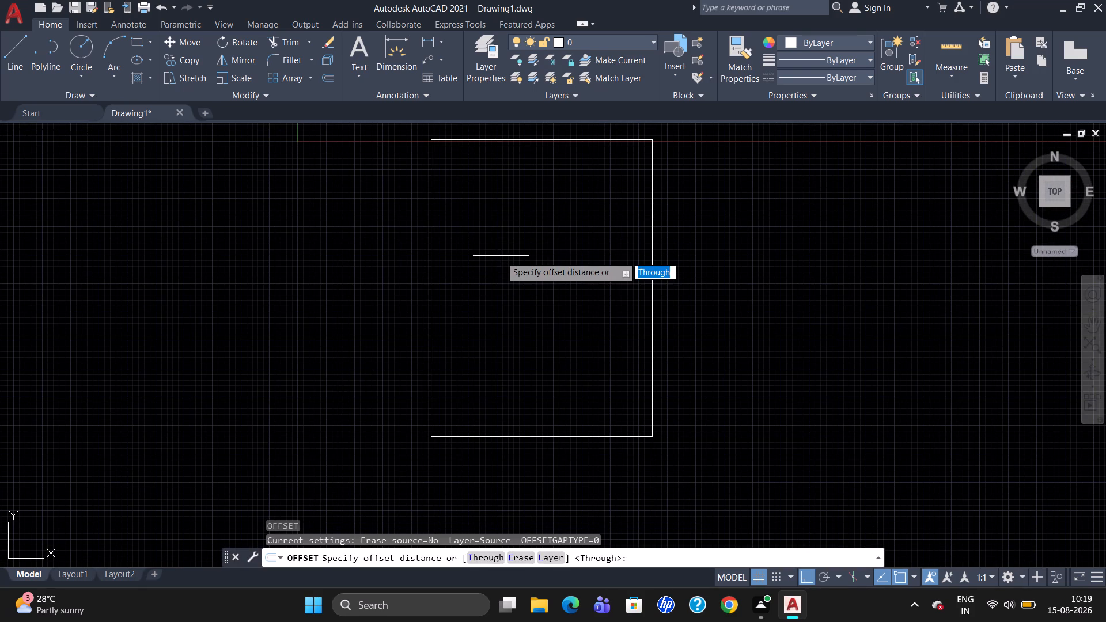
type("9\"")
key("Return")
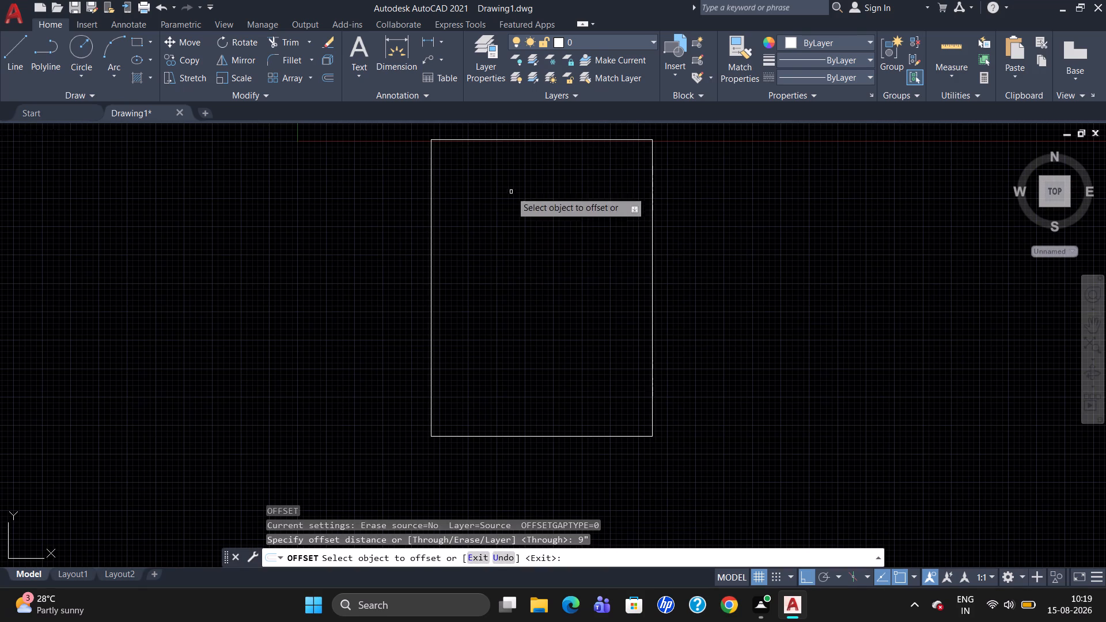
left_click(531, 140)
left_click(539, 164)
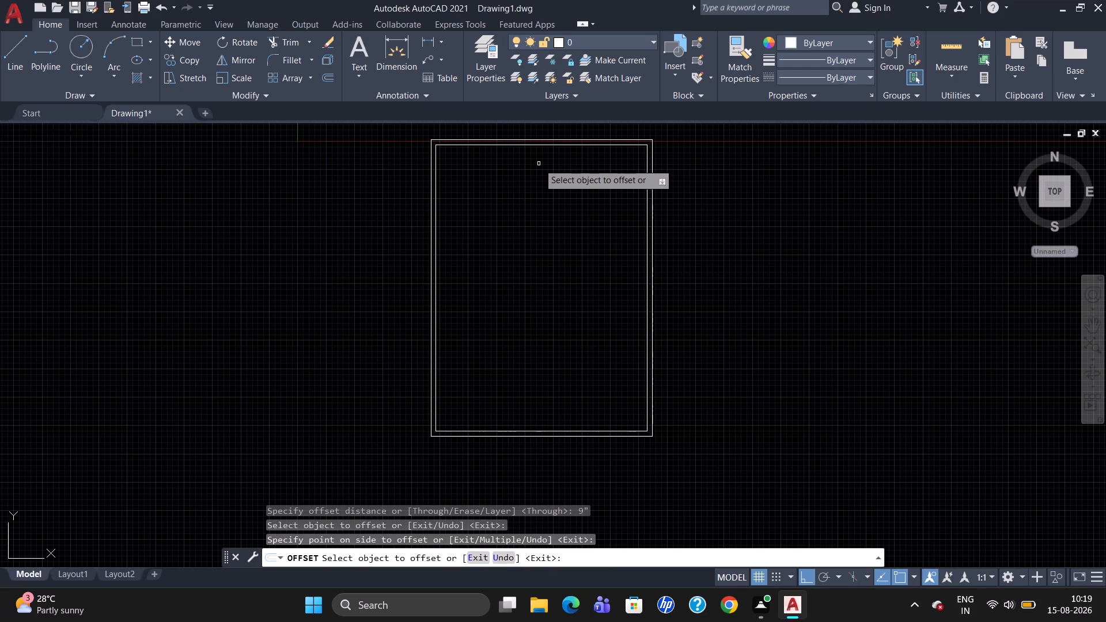
key("Escape")
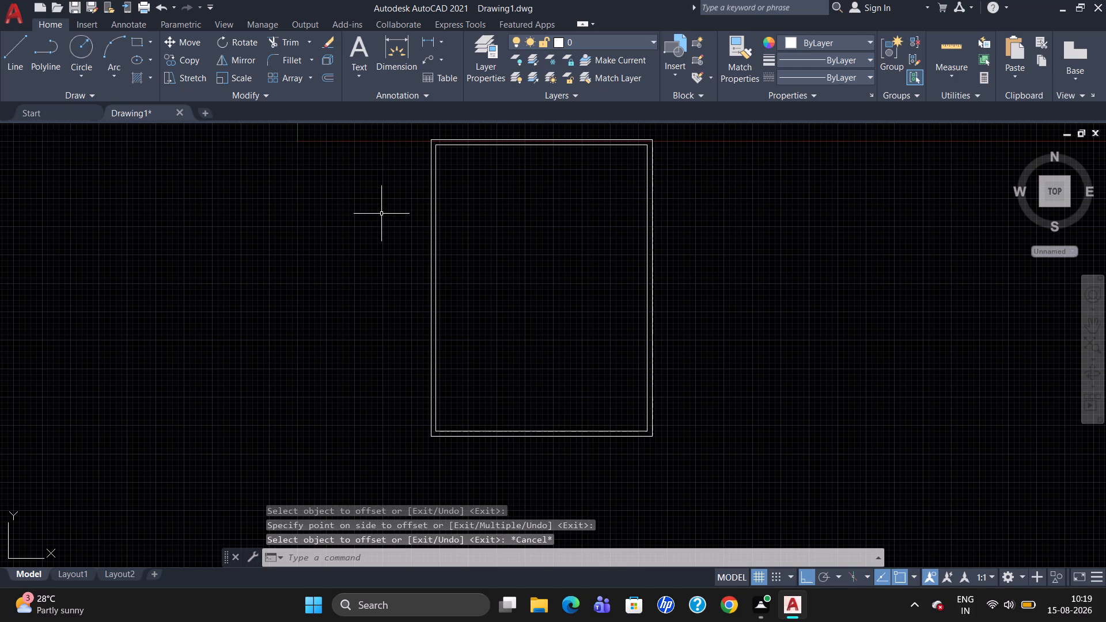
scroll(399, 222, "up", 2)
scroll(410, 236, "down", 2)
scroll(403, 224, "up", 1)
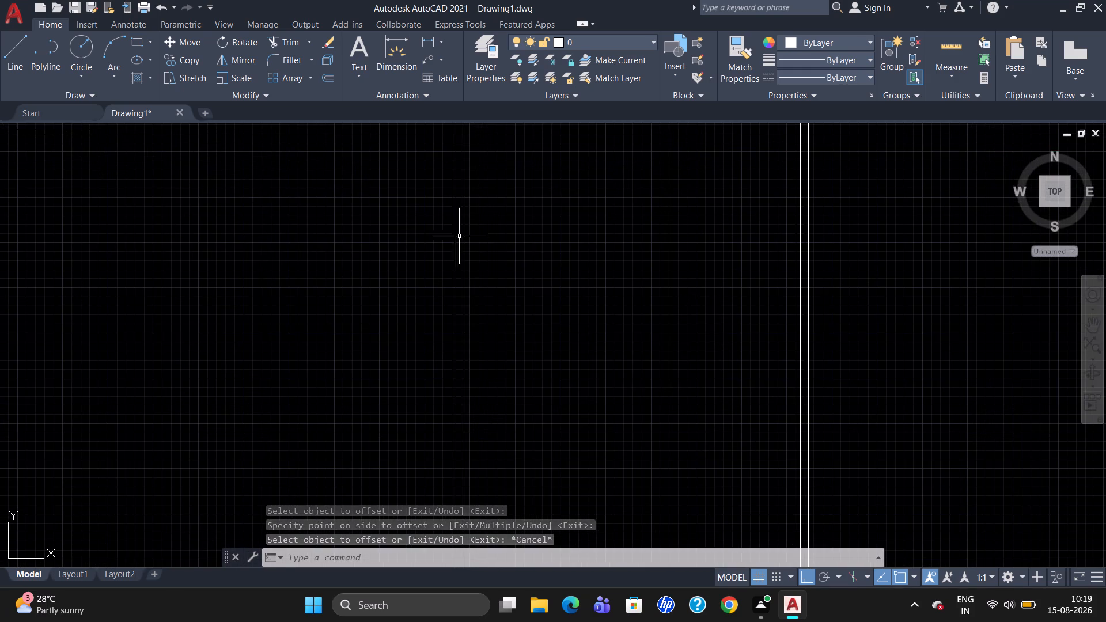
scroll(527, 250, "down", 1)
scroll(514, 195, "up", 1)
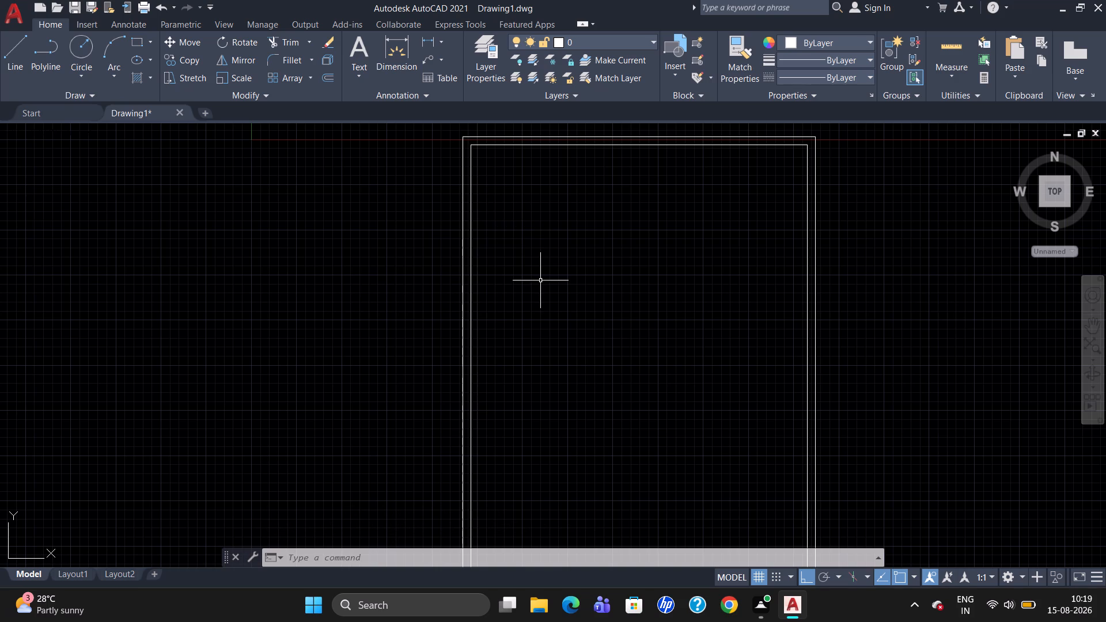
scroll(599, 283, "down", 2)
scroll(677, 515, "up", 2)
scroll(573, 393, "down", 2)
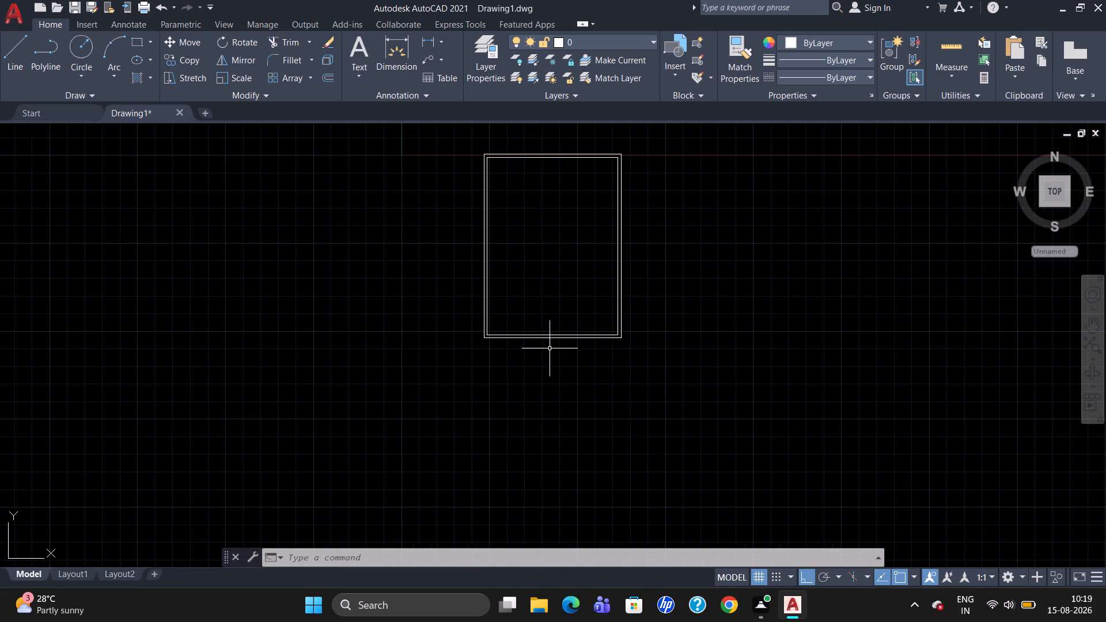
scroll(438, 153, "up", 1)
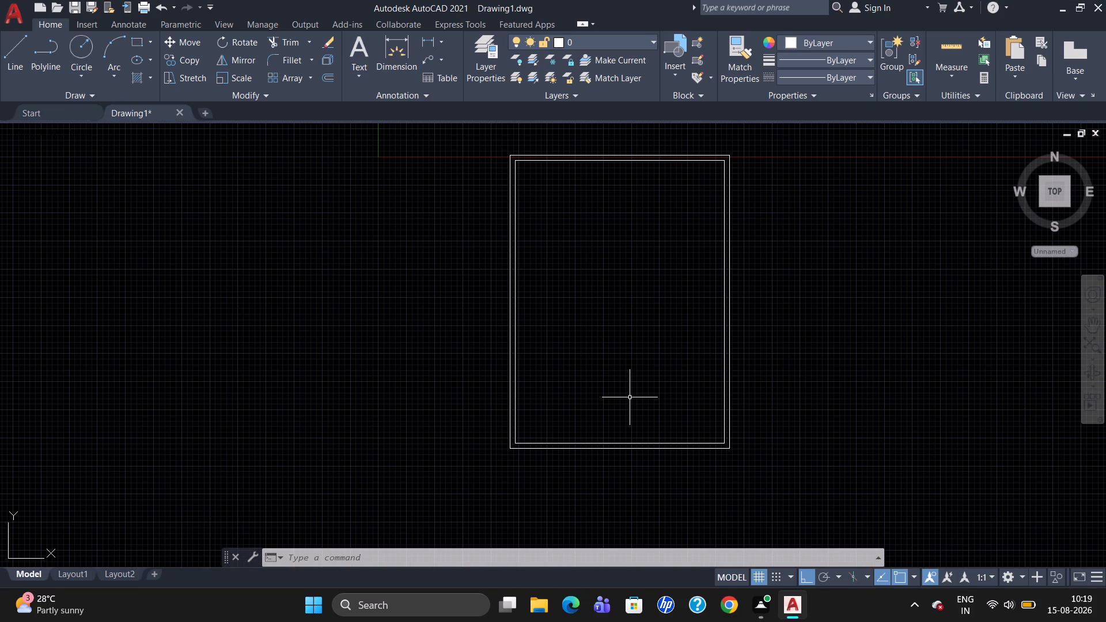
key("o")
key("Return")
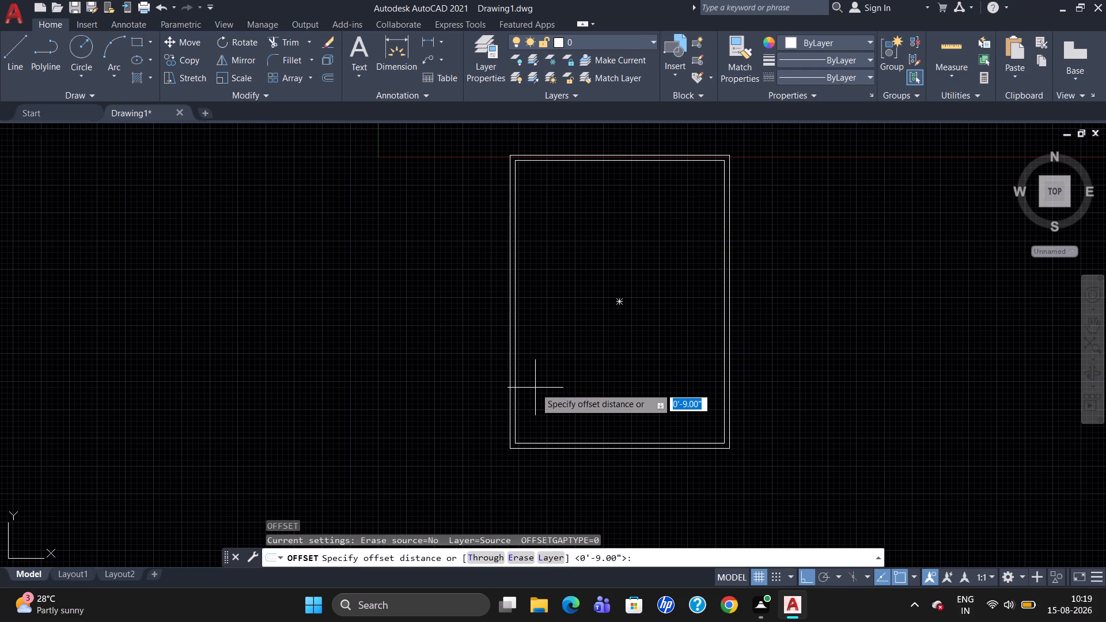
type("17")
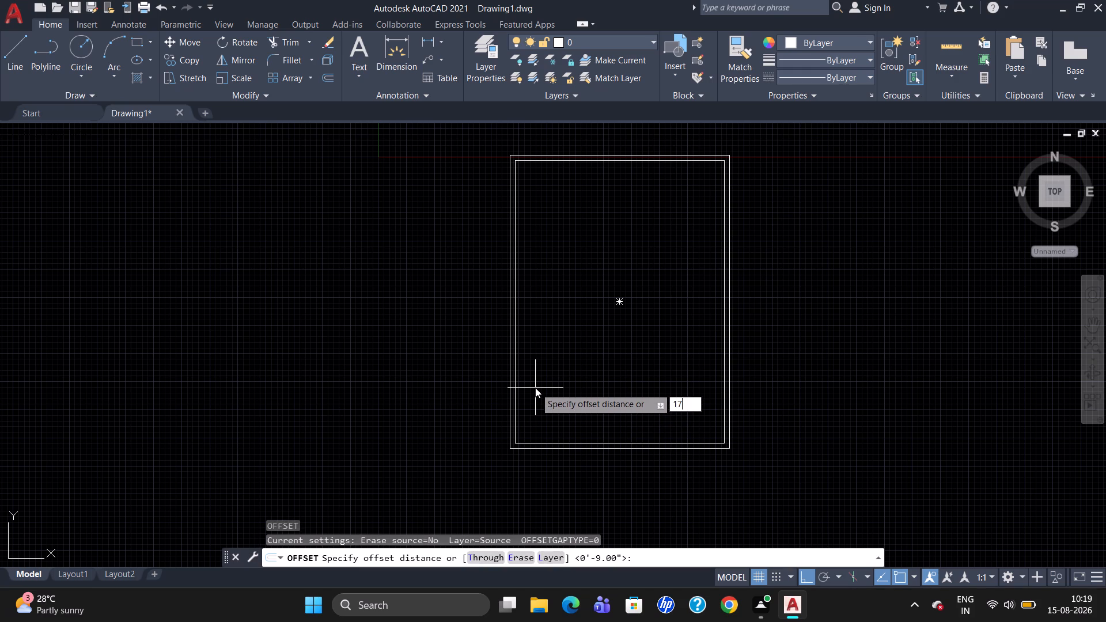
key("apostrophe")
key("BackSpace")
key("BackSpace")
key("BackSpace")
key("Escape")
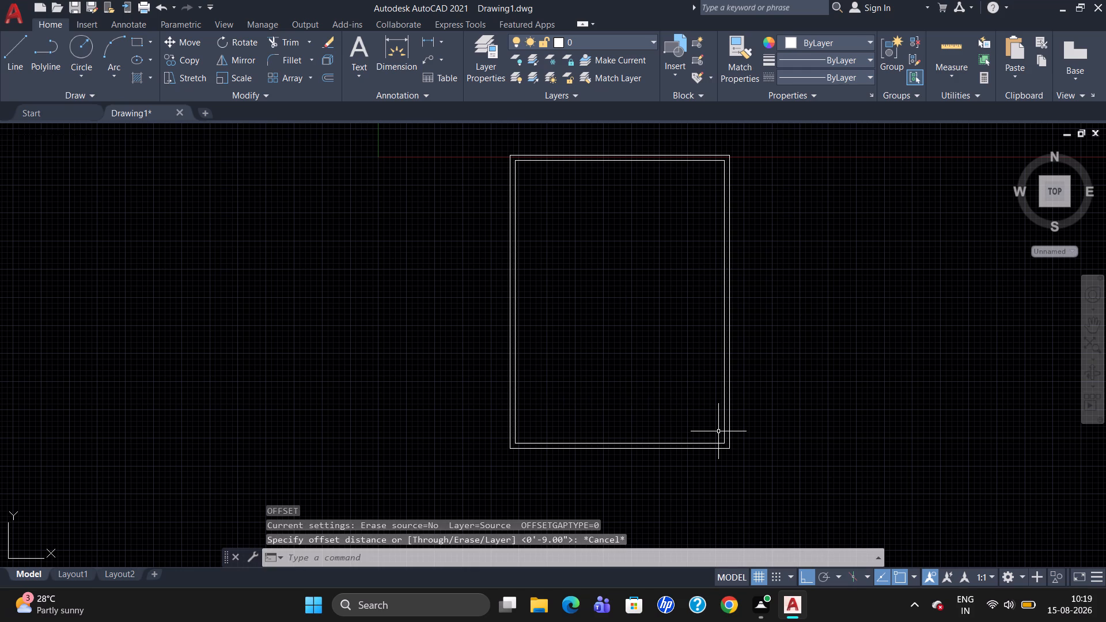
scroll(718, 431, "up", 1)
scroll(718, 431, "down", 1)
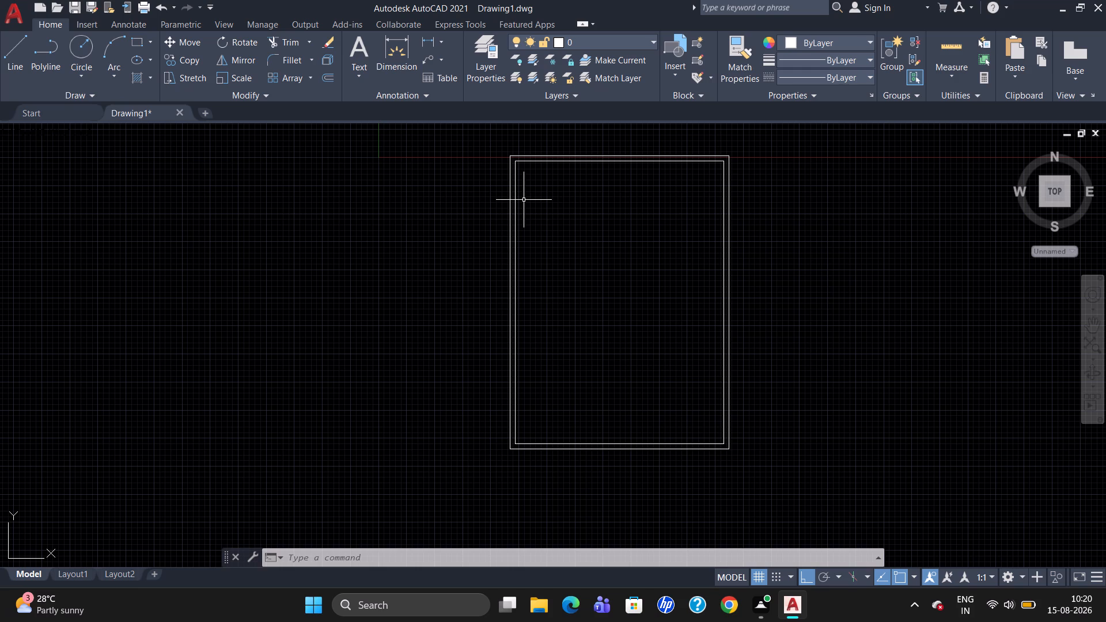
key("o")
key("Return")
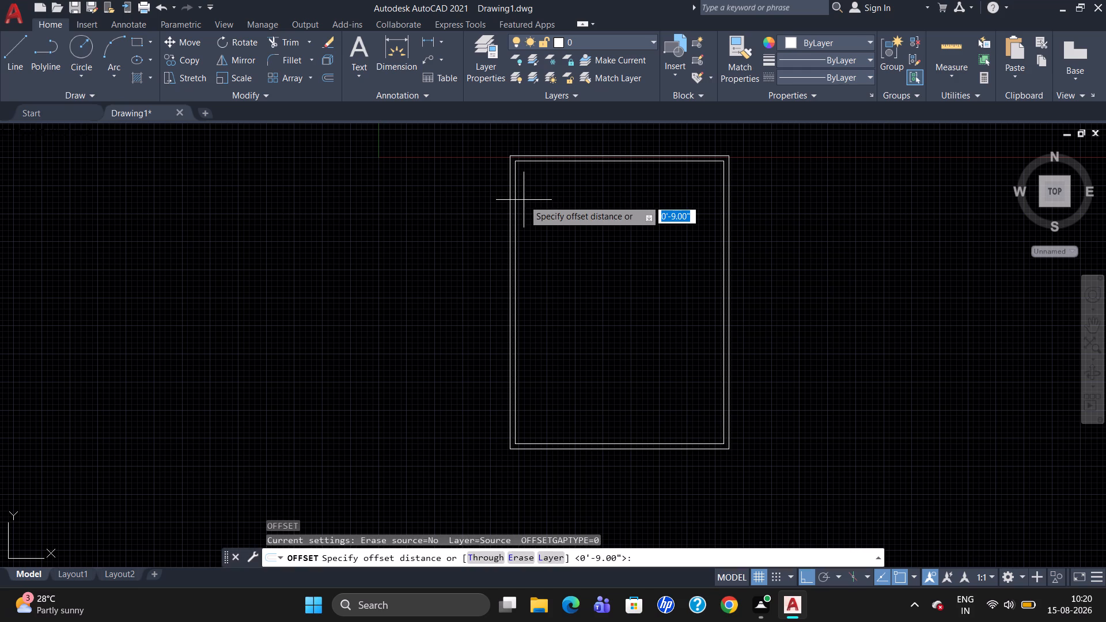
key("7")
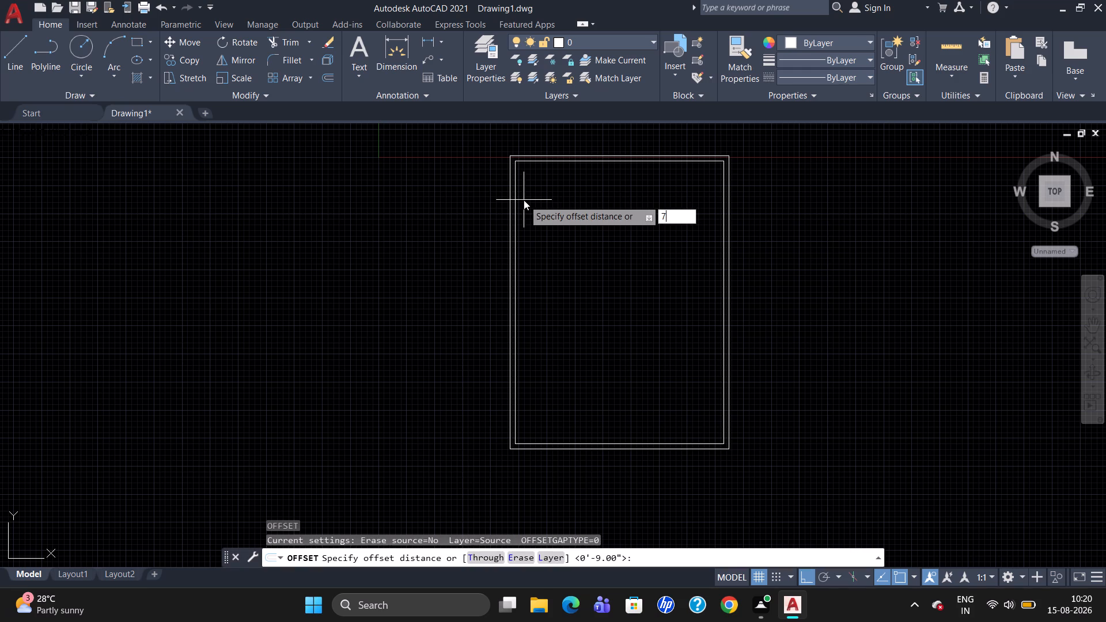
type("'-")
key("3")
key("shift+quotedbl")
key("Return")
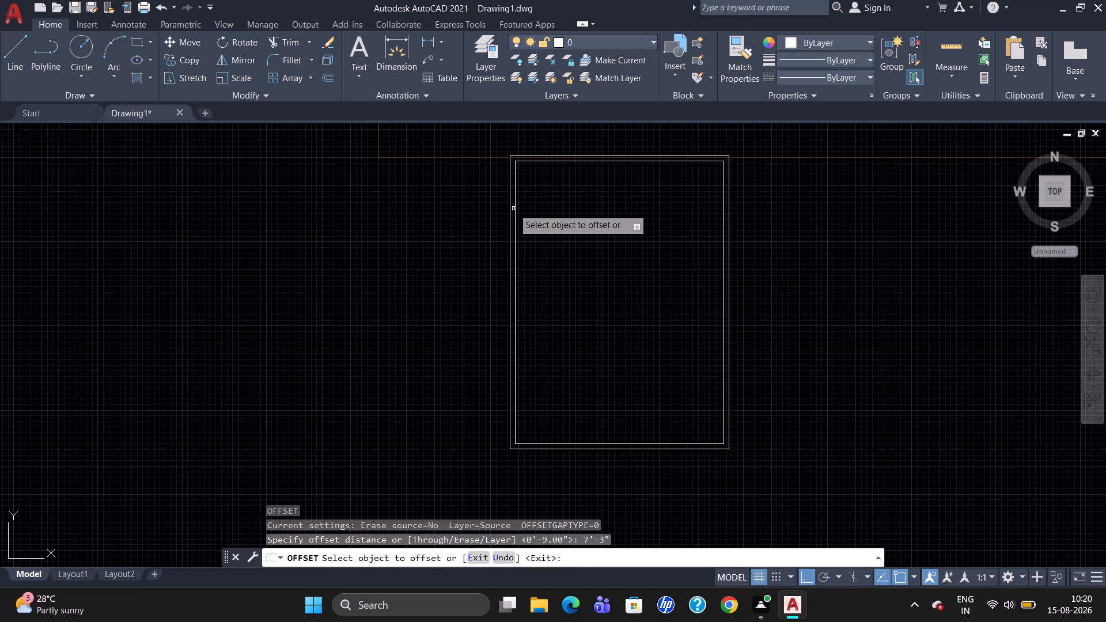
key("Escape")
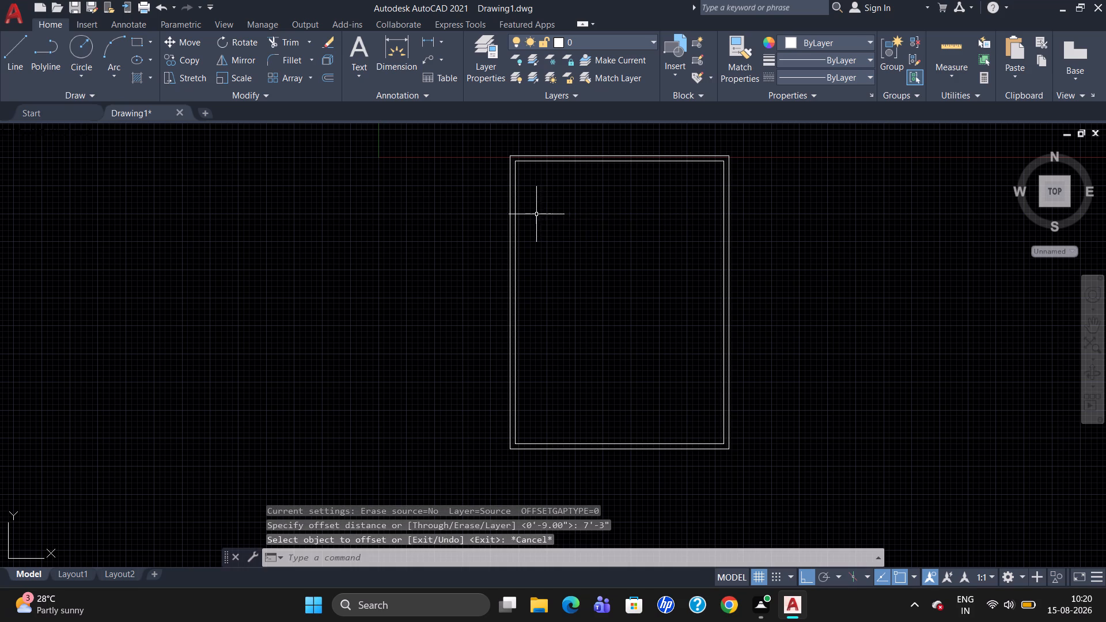
Explode the inner wall rectangle into separate lines.
left_click(529, 162)
key("x")
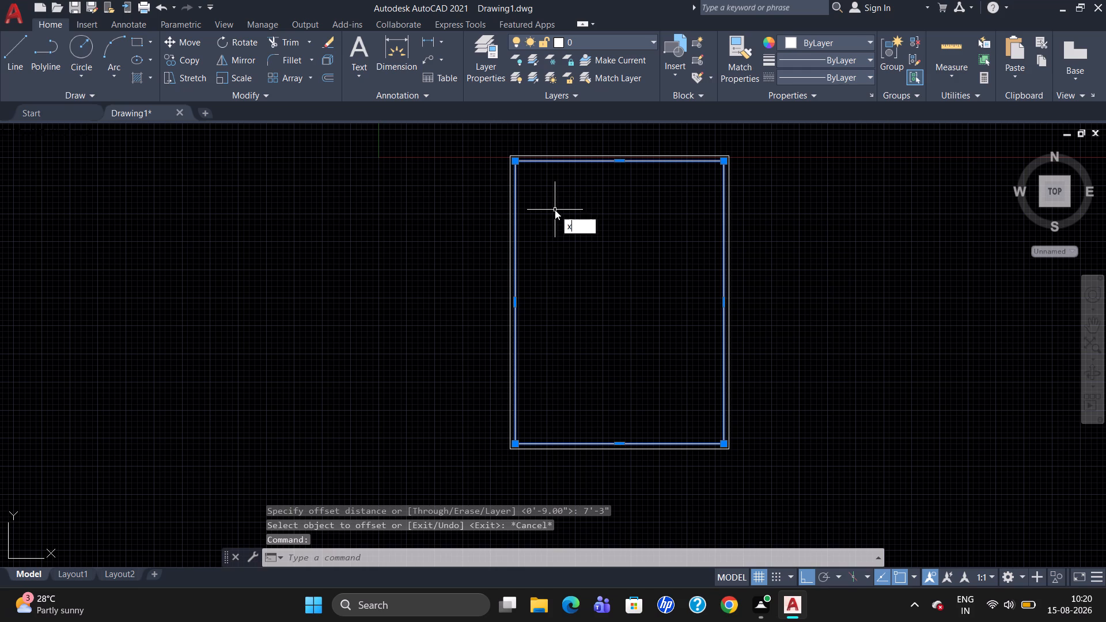
key("Return")
Offset the left inner wall line 7'-3" inward, and offset the new line a further 4" to form the first vertical partition.
key("o")
key("Return")
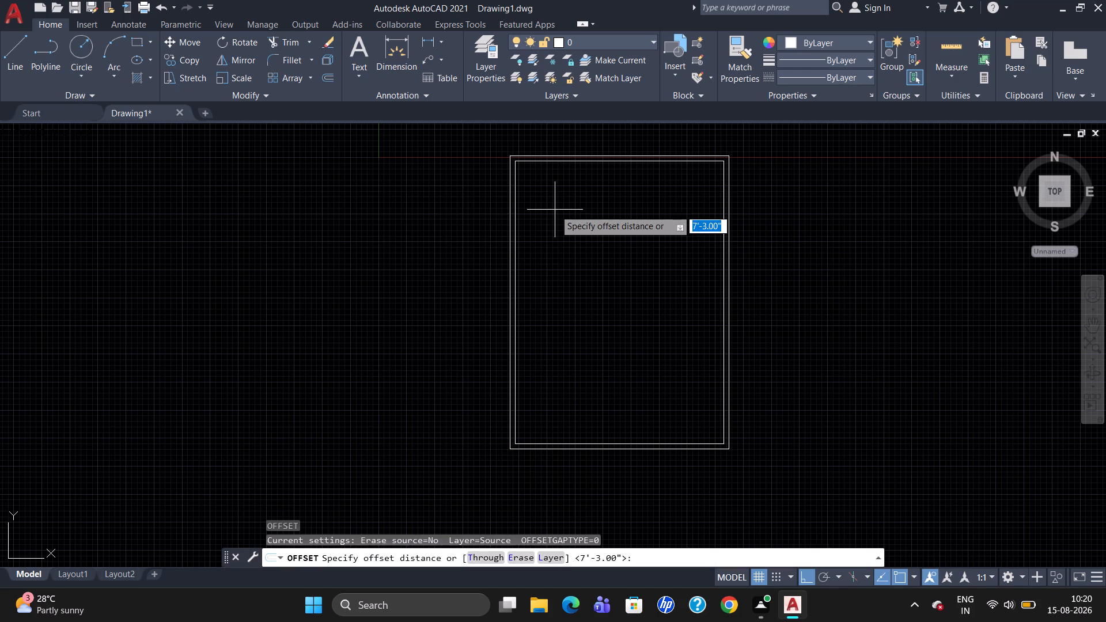
key("7")
type("'-")
type("3\"")
key("Return")
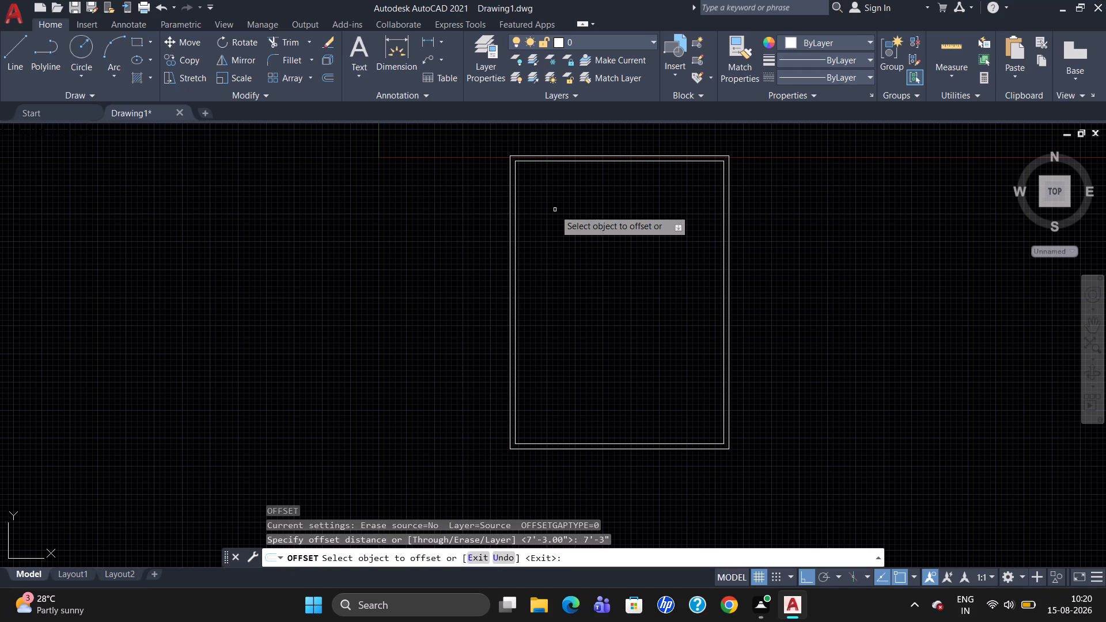
left_click(516, 218)
left_click(546, 236)
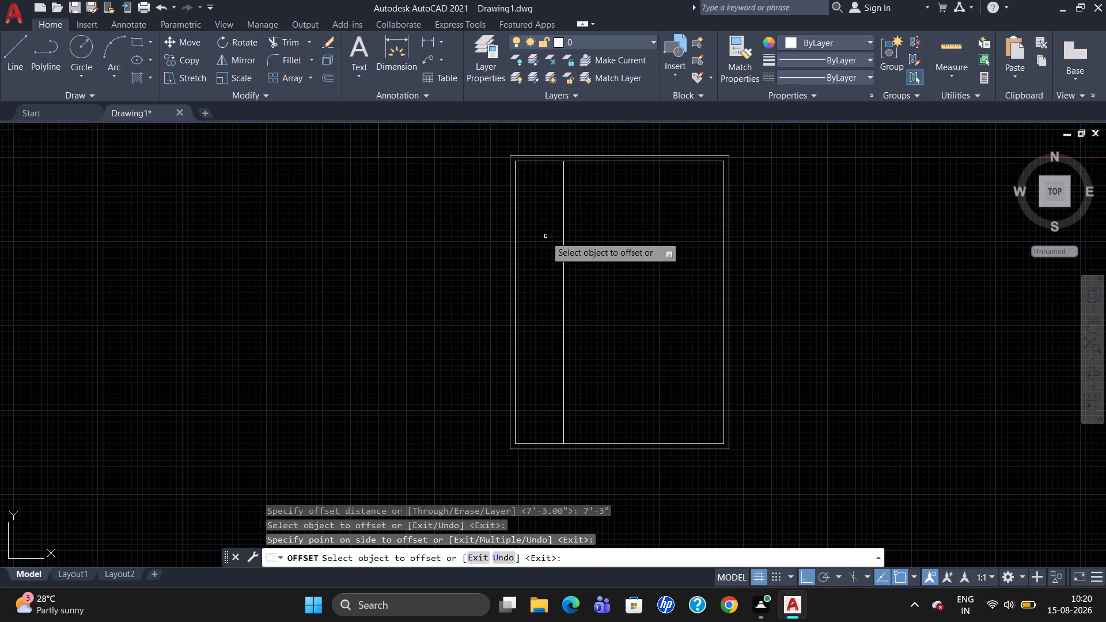
left_click(564, 232)
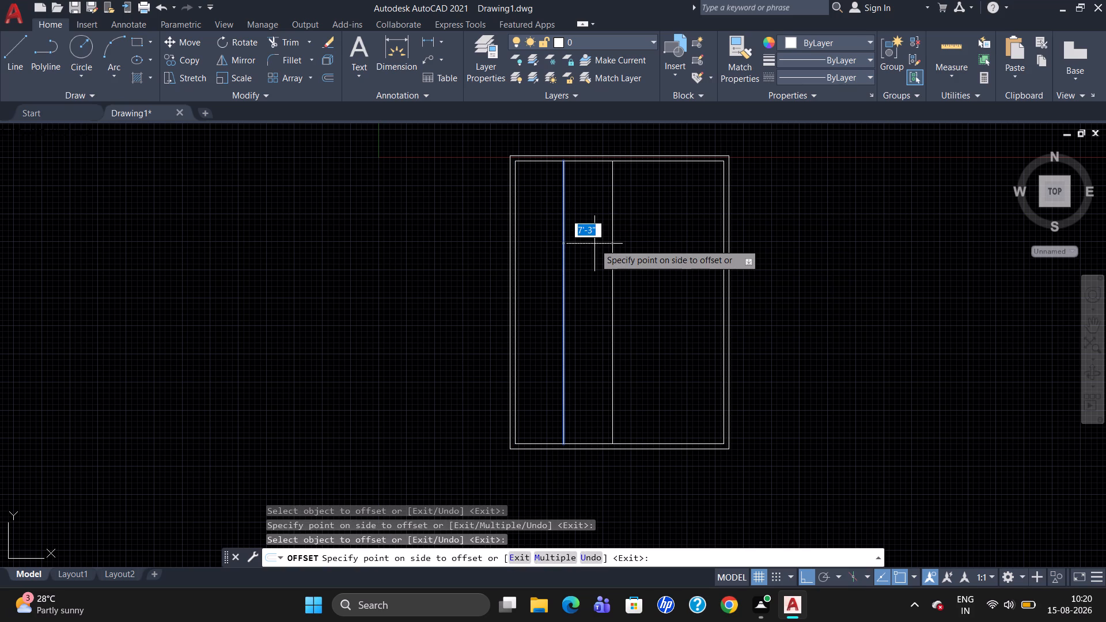
type("4\"")
key("Return")
Offset the first partition's right face 9'-0" to the right, and offset that line 4" to form the second vertical partition.
scroll(596, 250, "up", 1)
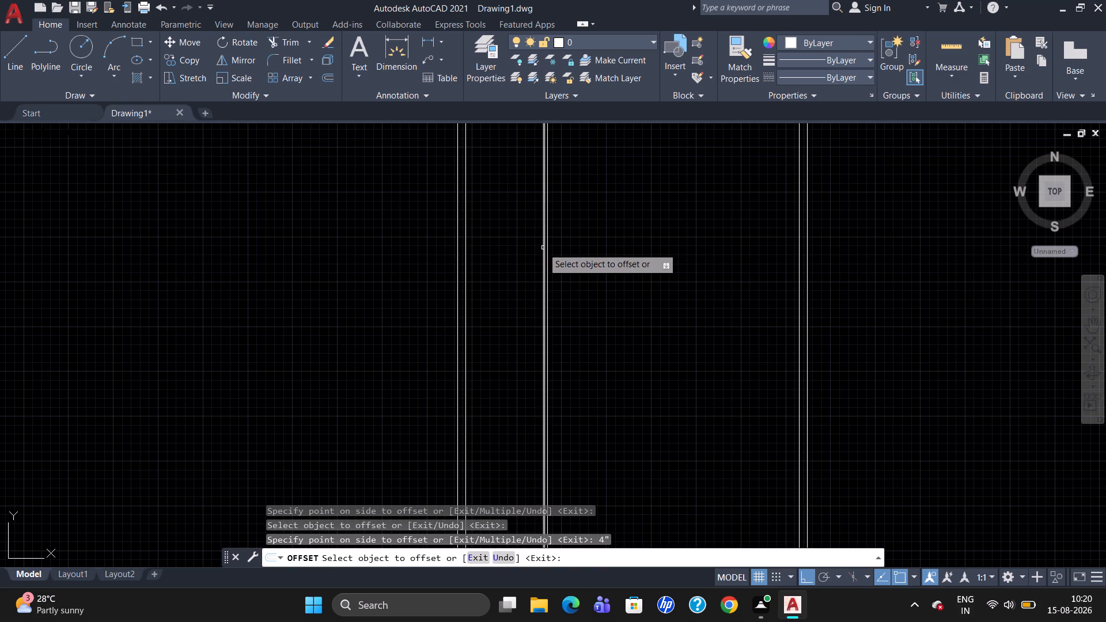
left_click(548, 241)
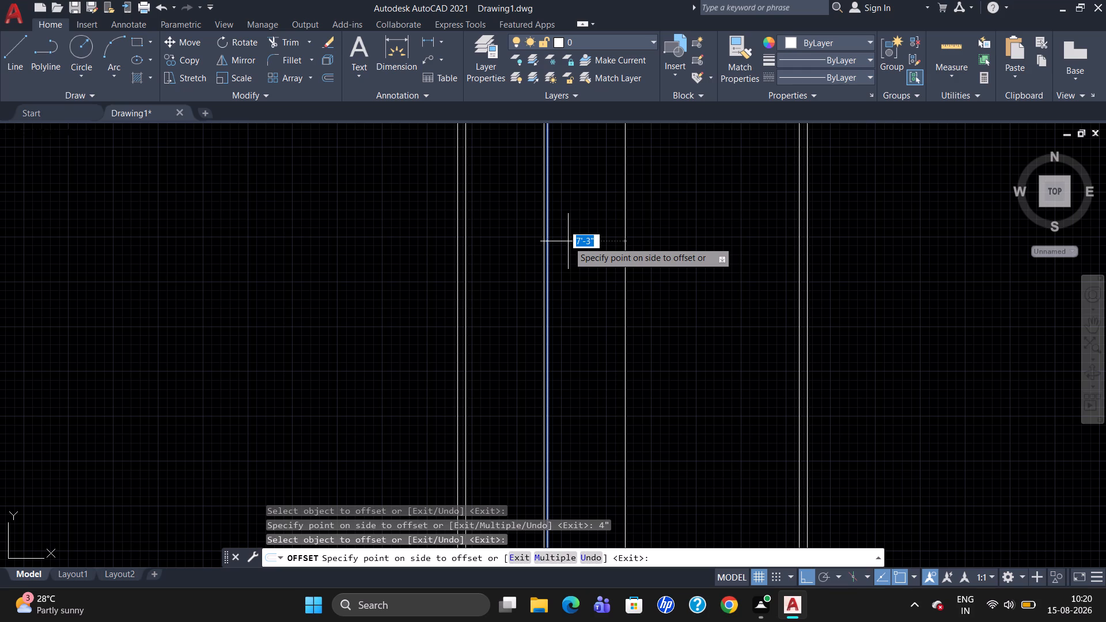
type("9'-0\"")
key("Return")
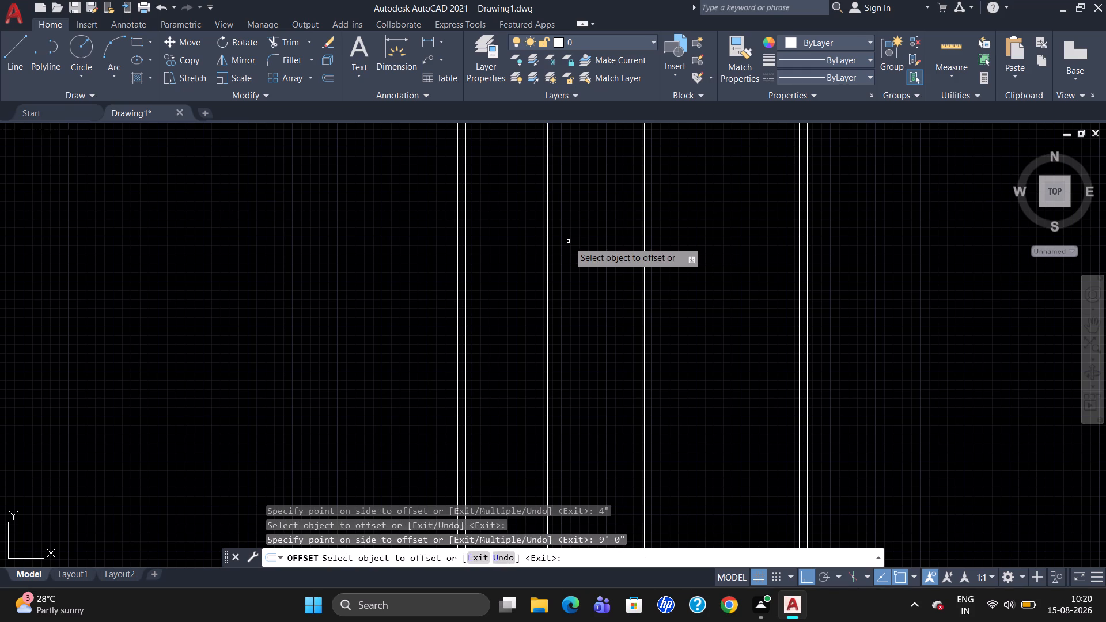
scroll(781, 242, "down", 2)
left_click(726, 243)
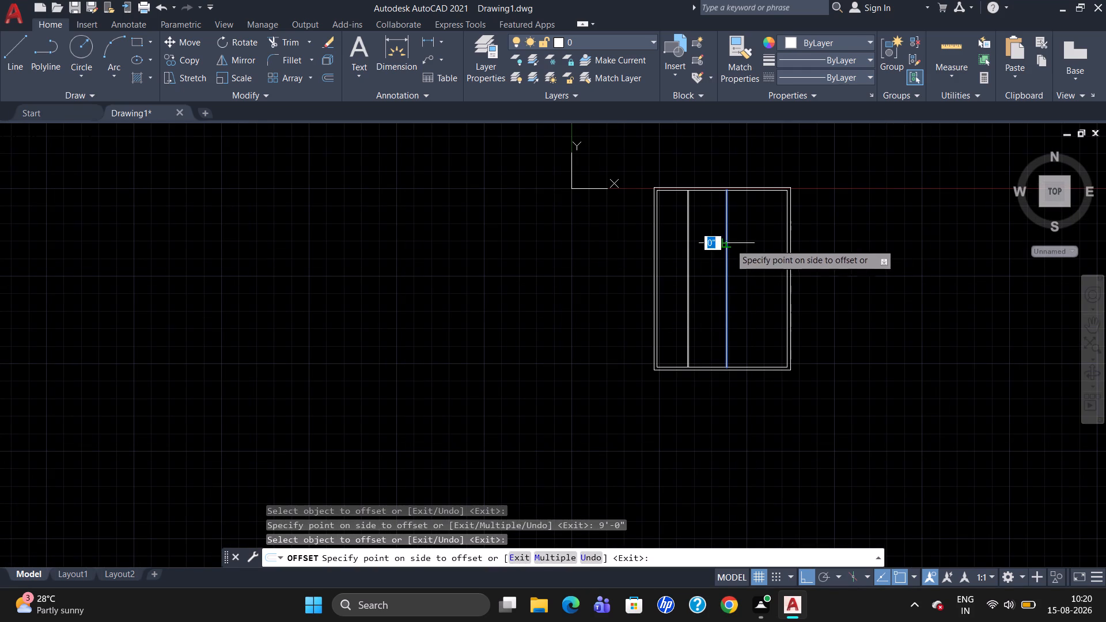
type("4\"")
key("Return")
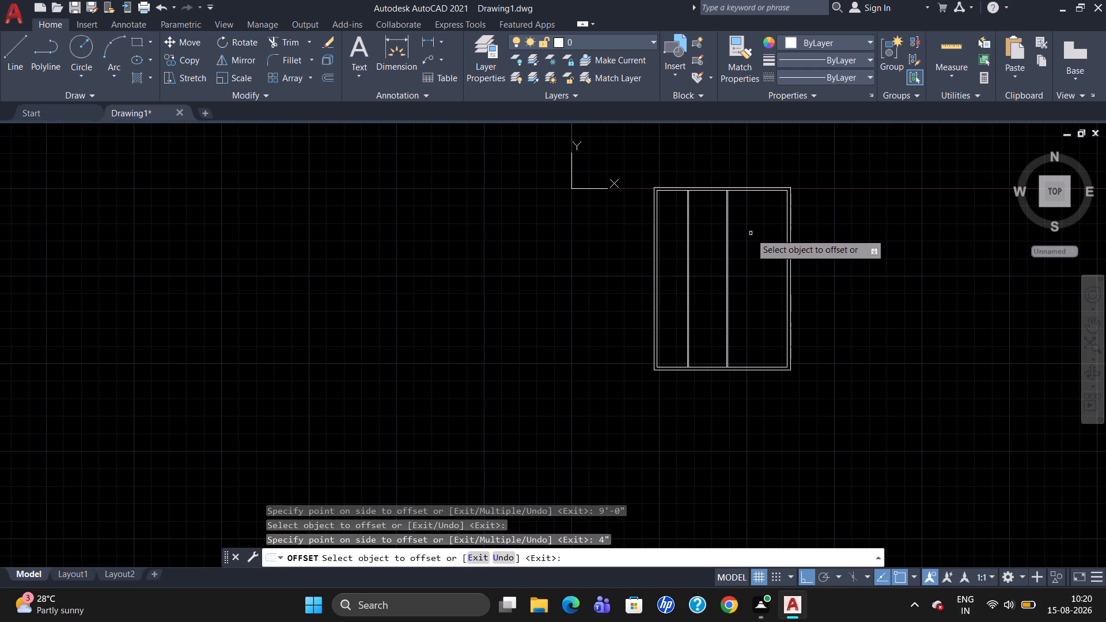
Check the dimensions of the strip between the left inner wall and the first partition with Quick measure.
scroll(751, 233, "up", 2)
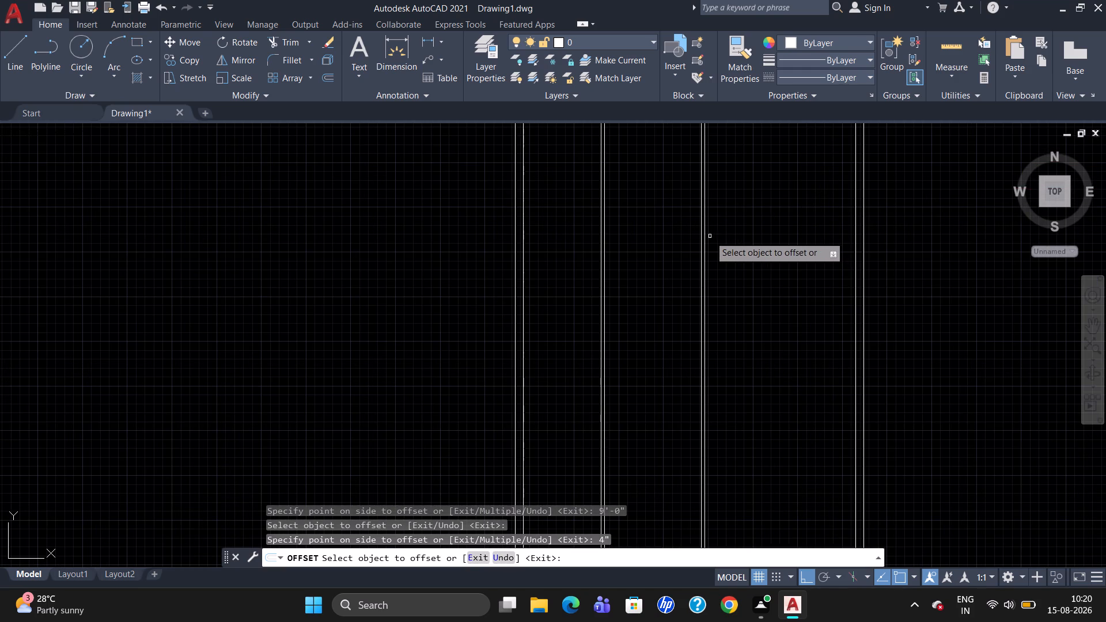
scroll(761, 231, "down", 1)
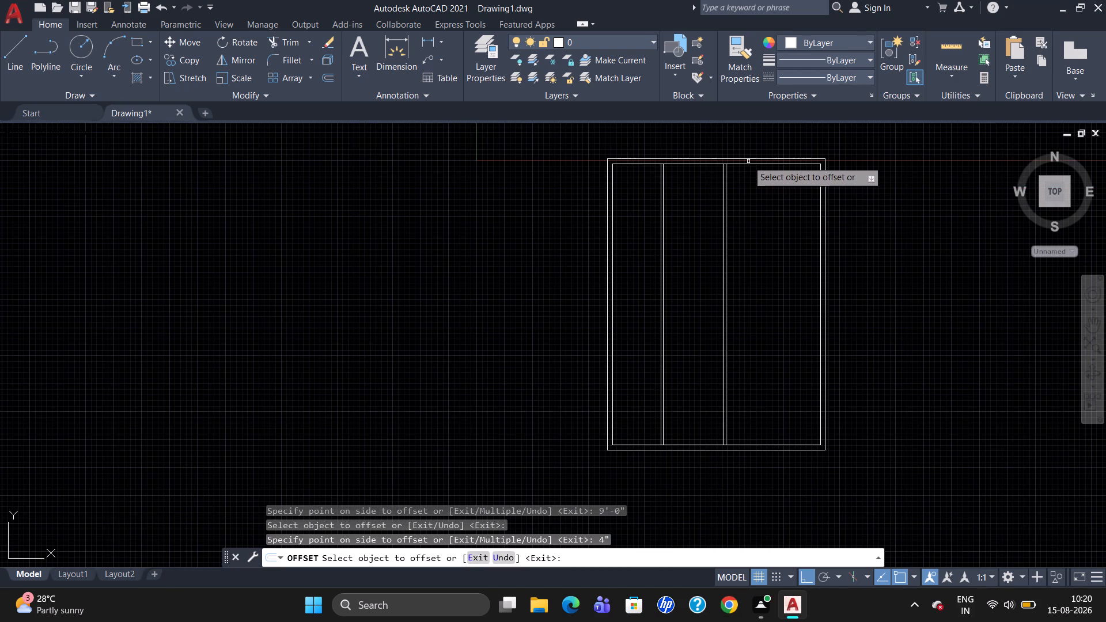
left_click(954, 73)
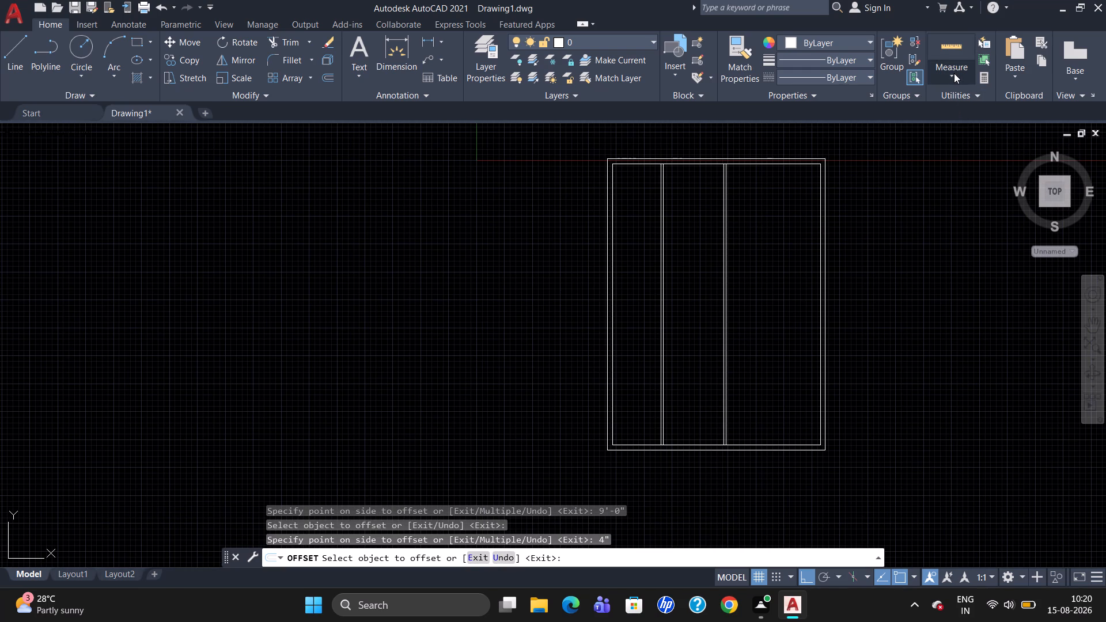
left_click(949, 100)
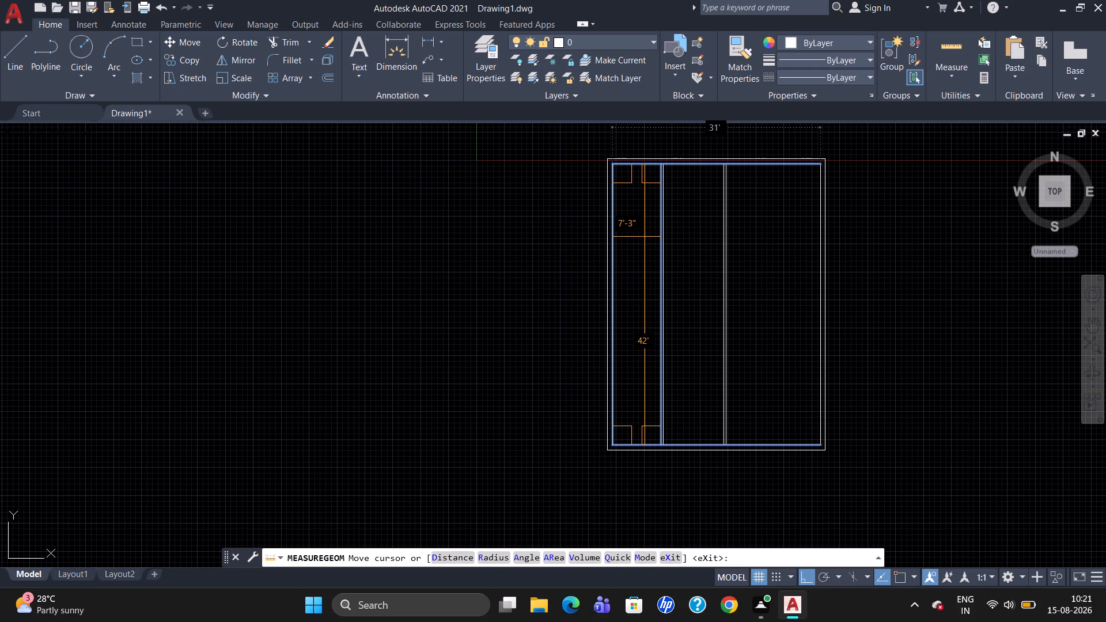
key("Escape")
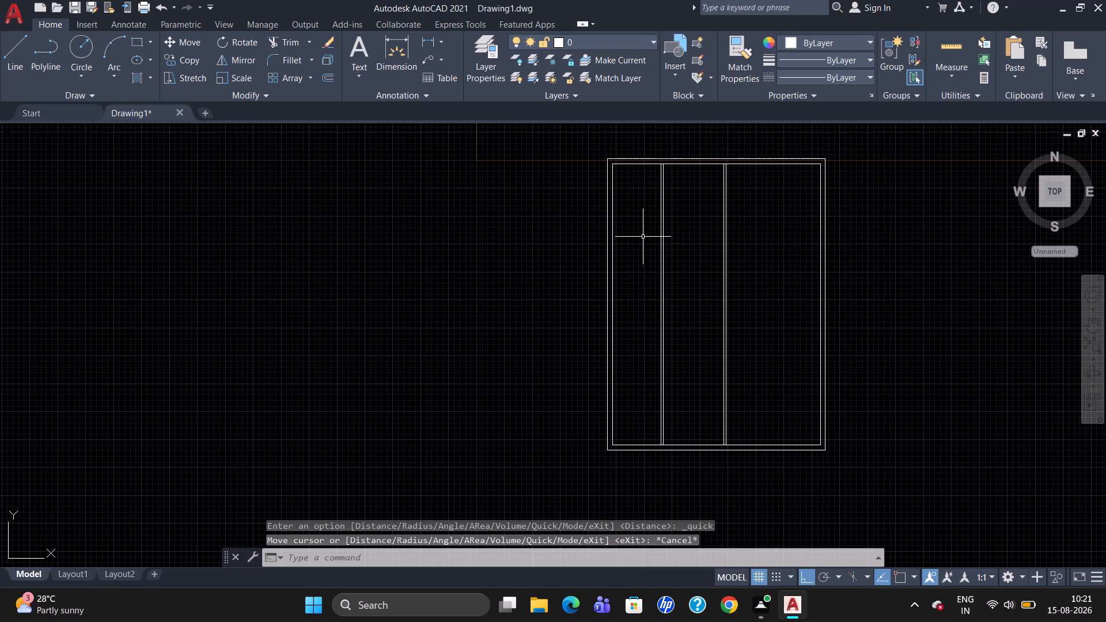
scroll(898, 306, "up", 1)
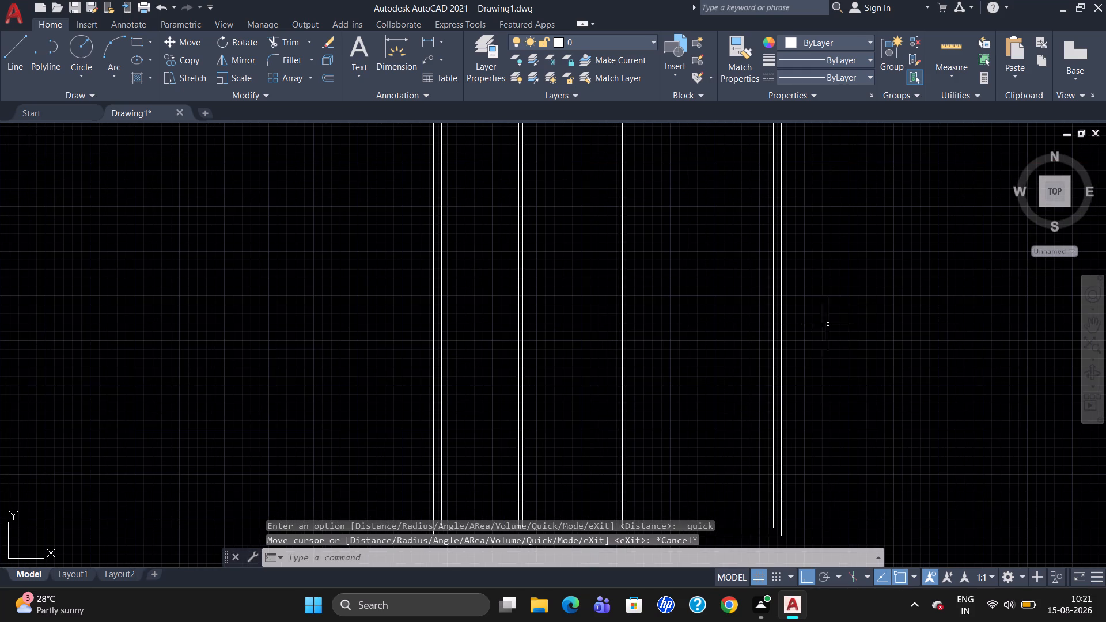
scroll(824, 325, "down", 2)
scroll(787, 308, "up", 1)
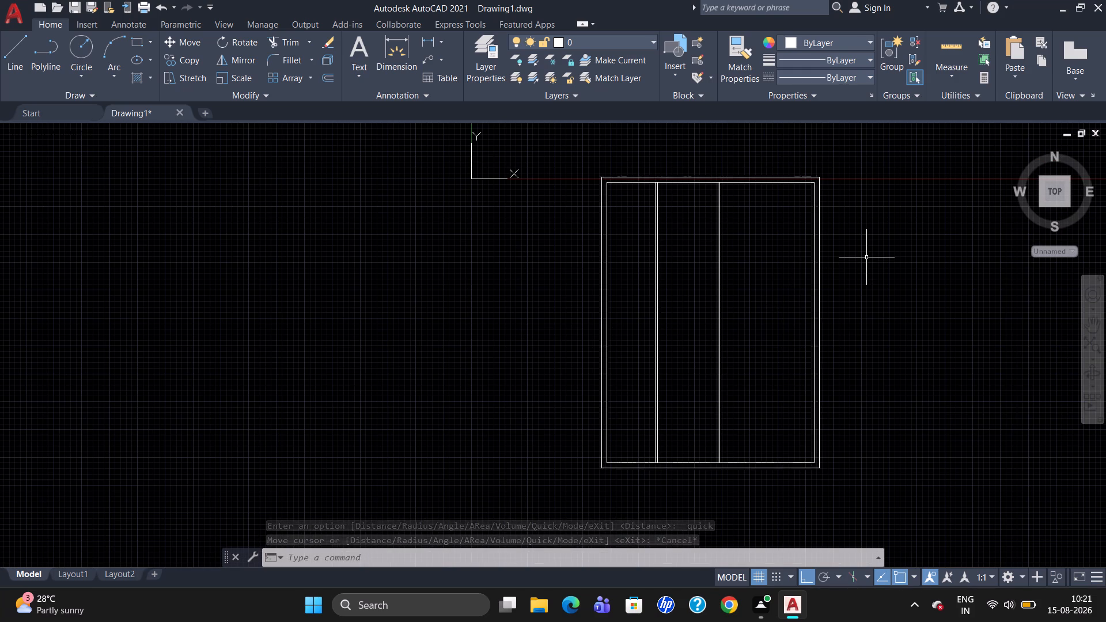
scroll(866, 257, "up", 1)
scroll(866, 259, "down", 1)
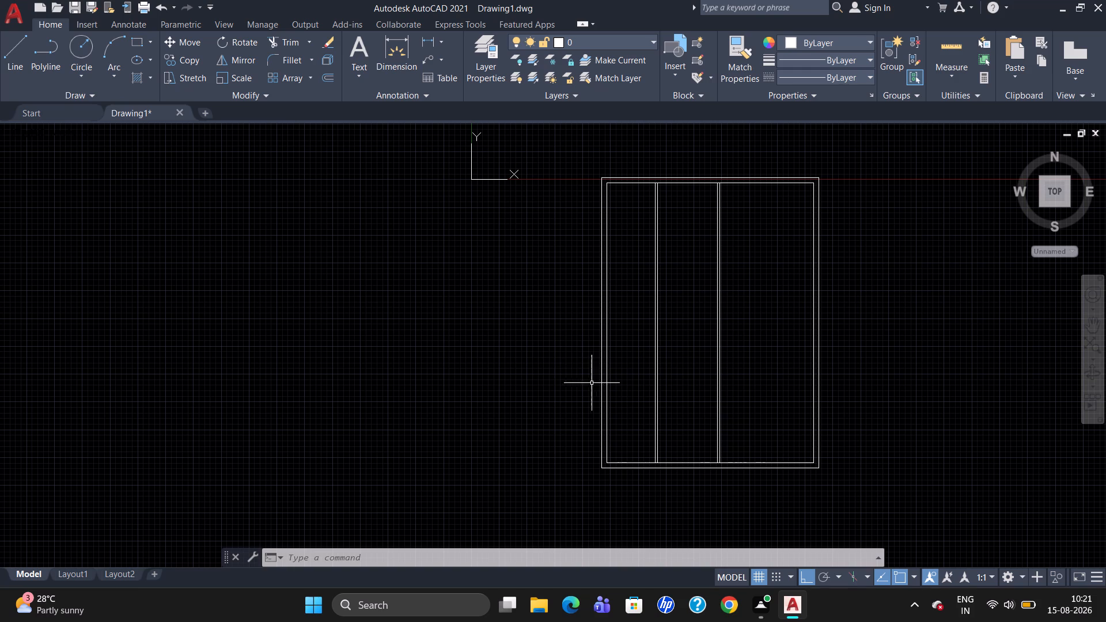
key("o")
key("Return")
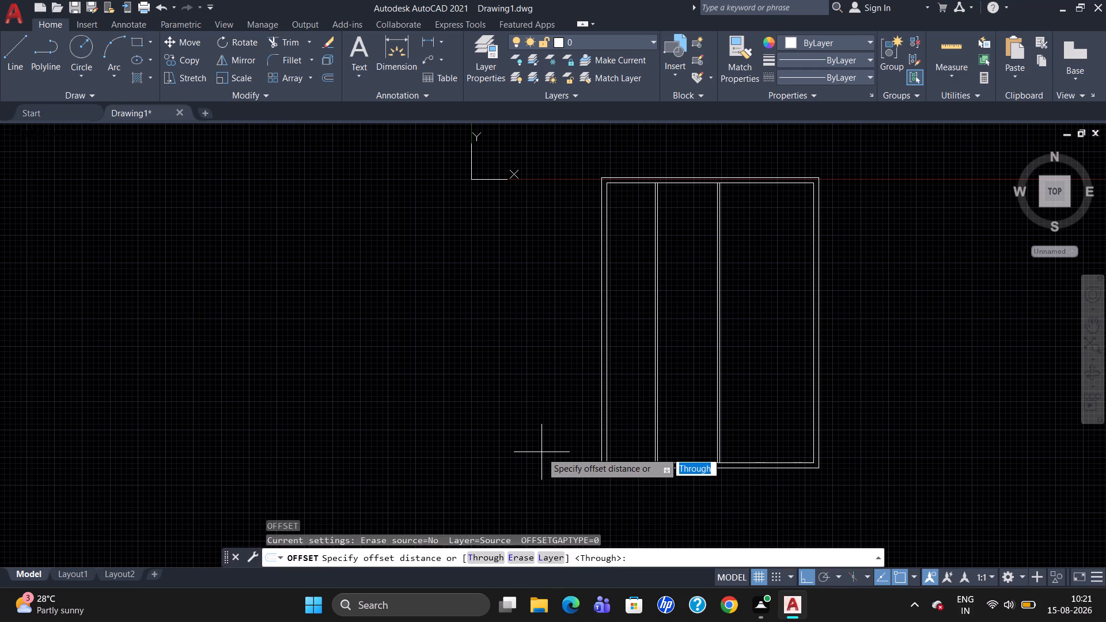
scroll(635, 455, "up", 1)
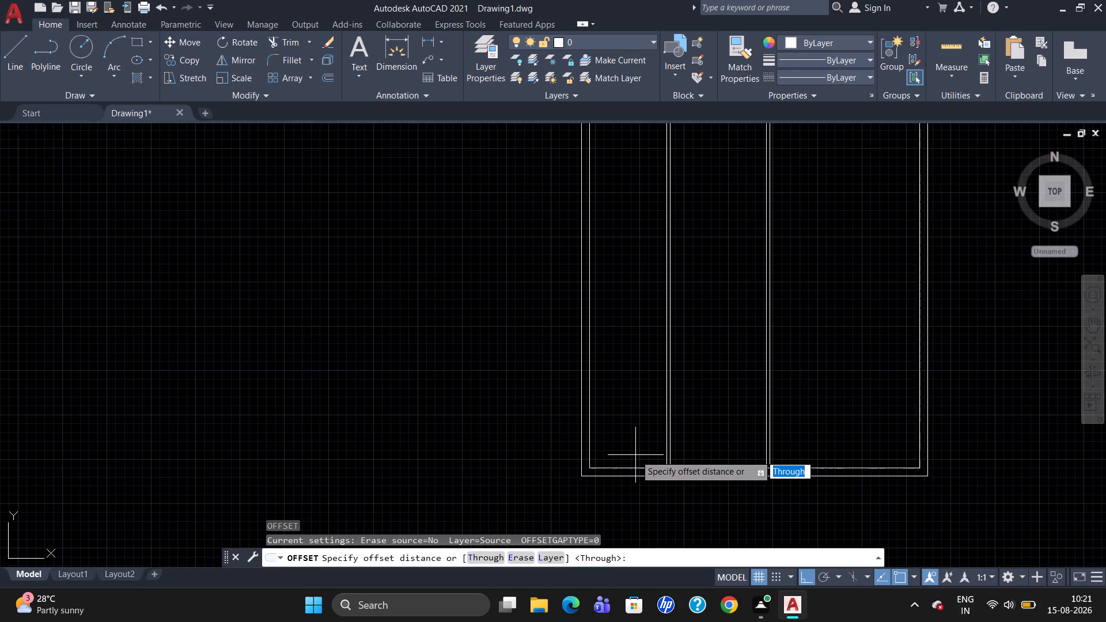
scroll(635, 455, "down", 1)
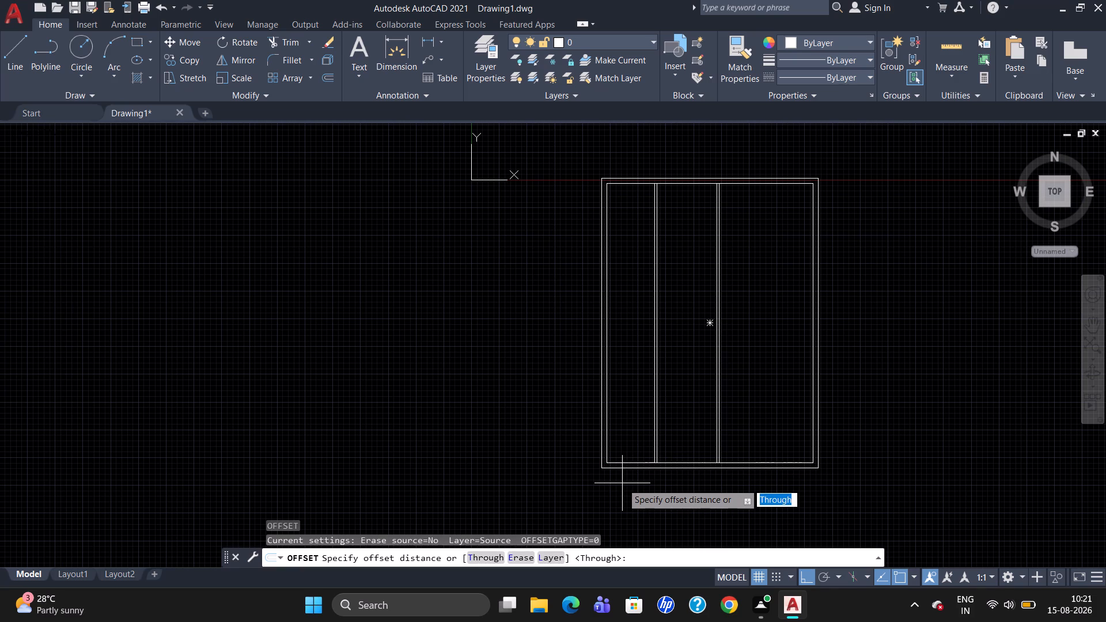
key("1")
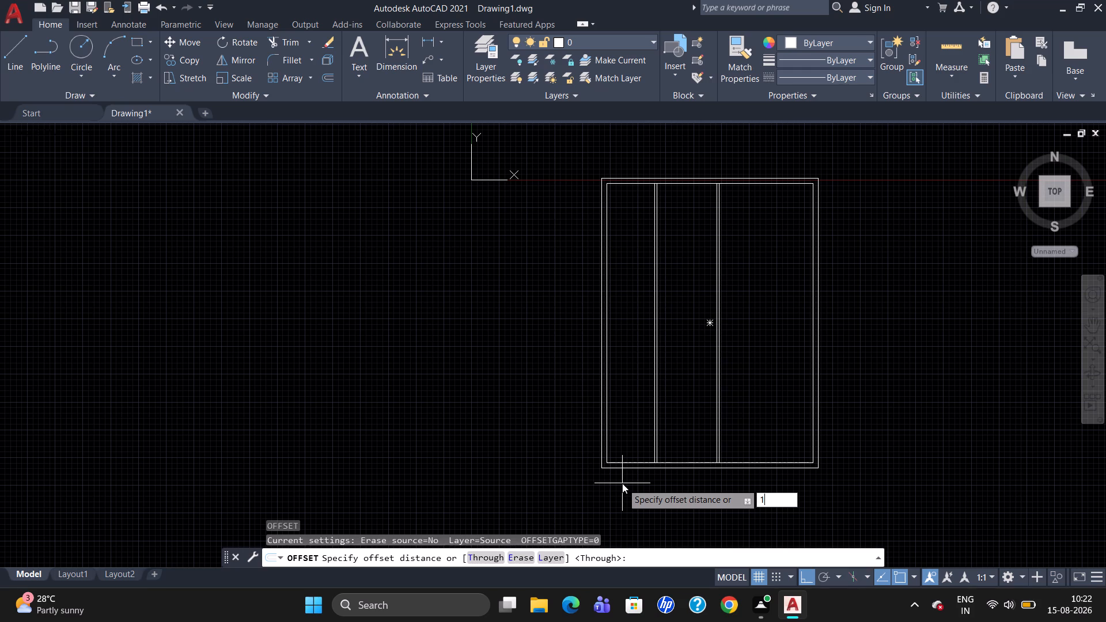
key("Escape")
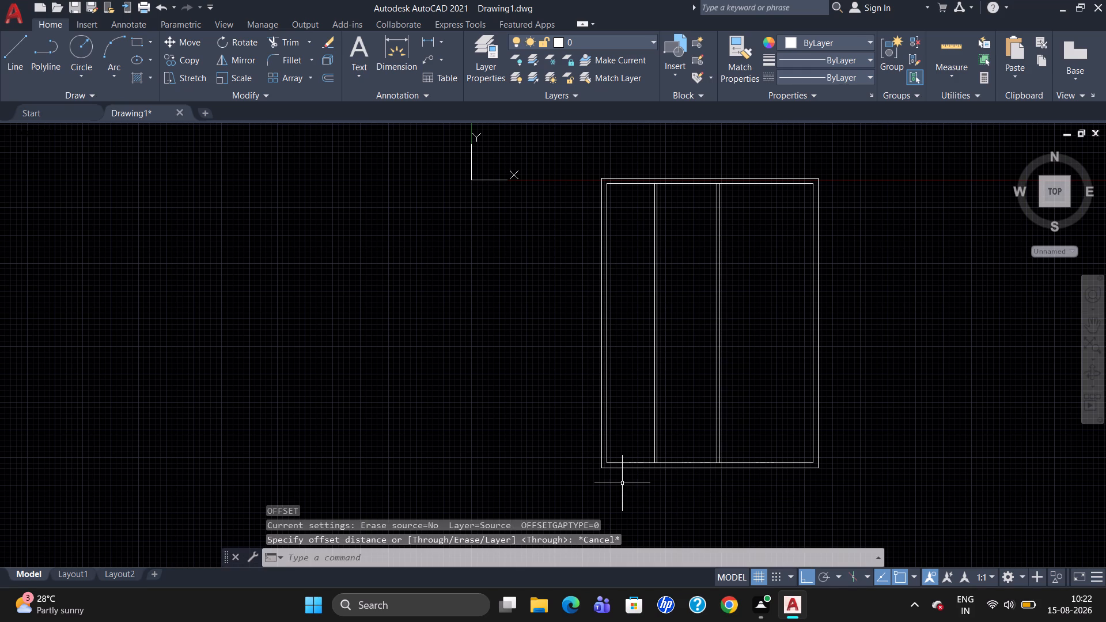
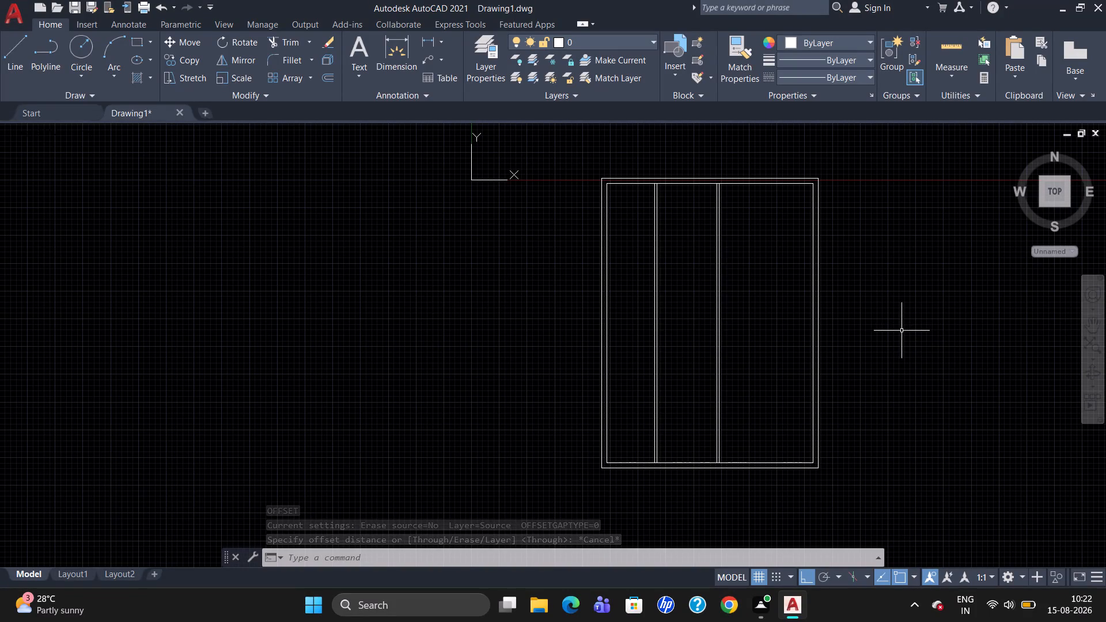
Erase the entire existing floor plan, including the leftover top and bottom inner wall lines.
left_click_drag(893, 323, 866, 285)
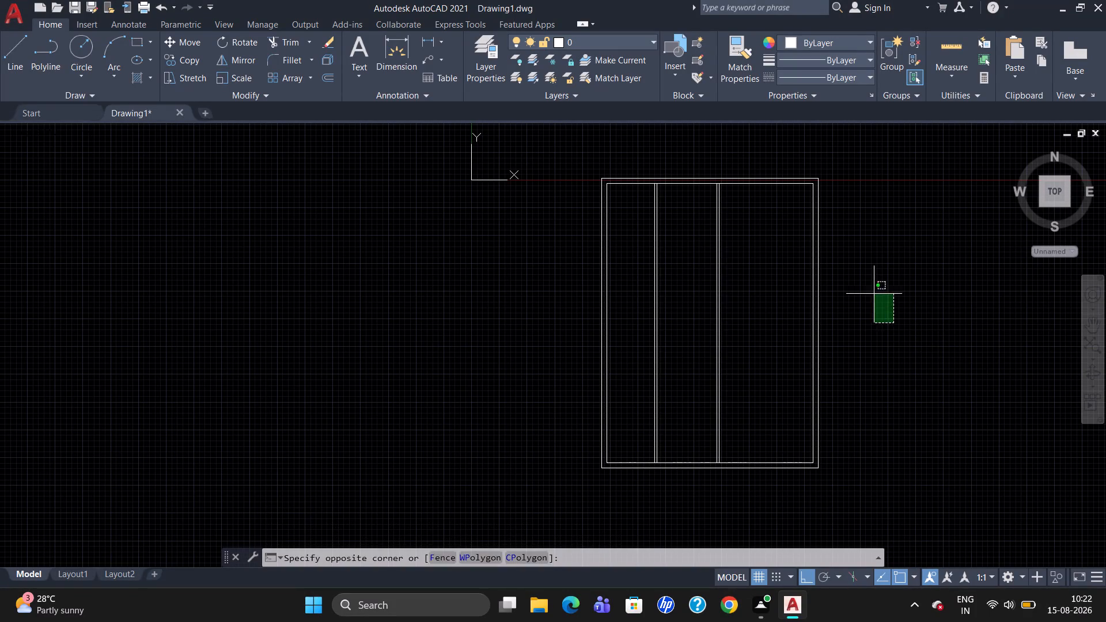
left_click_drag(866, 285, 516, 450)
key("Delete")
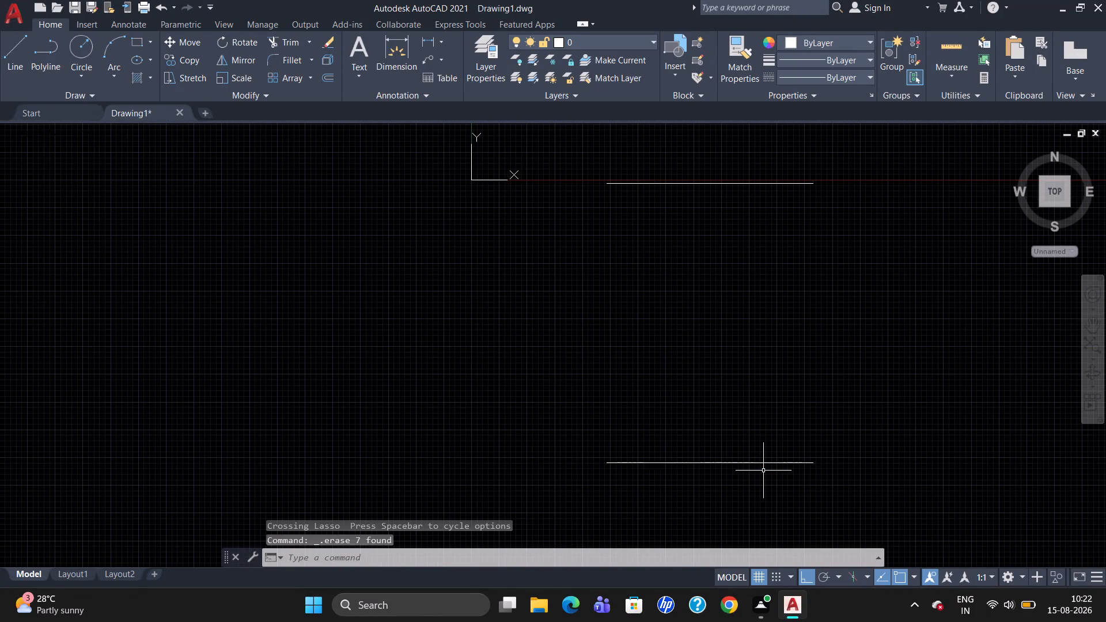
left_click(767, 461)
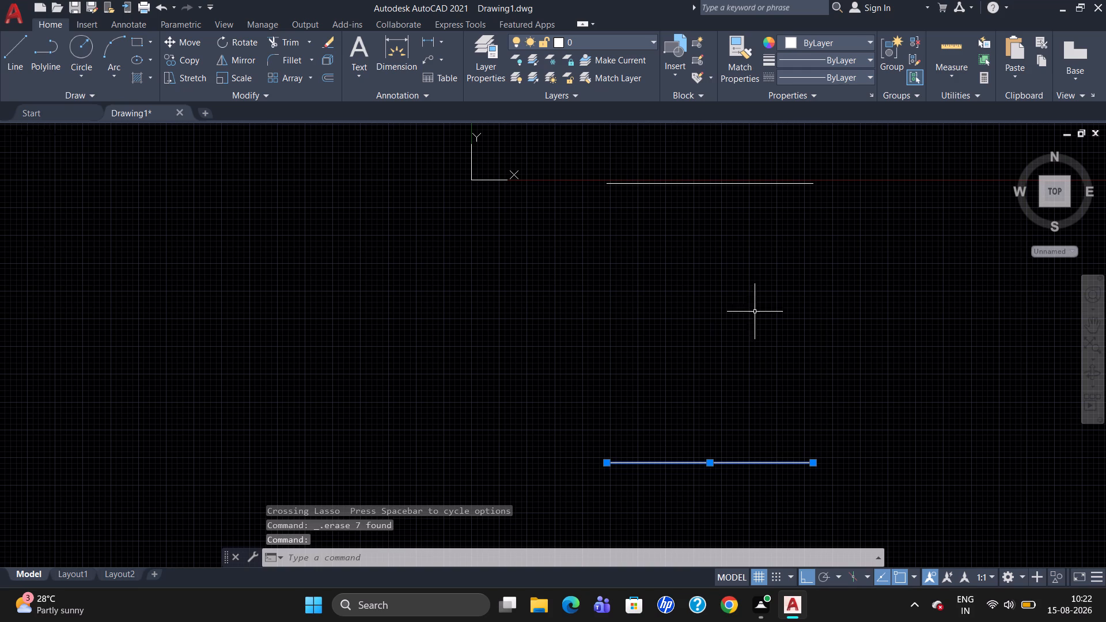
left_click(747, 183)
key("Delete")
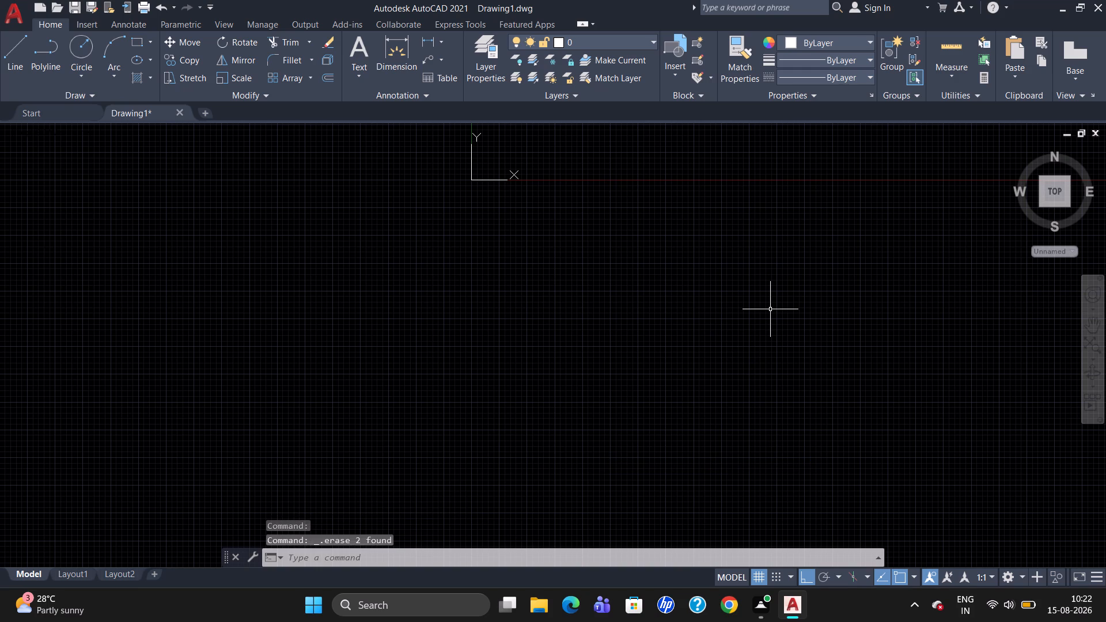
Draw a new outer wall rectangle 32'-5" wide and 43'-5" high.
type("rec")
key("Return")
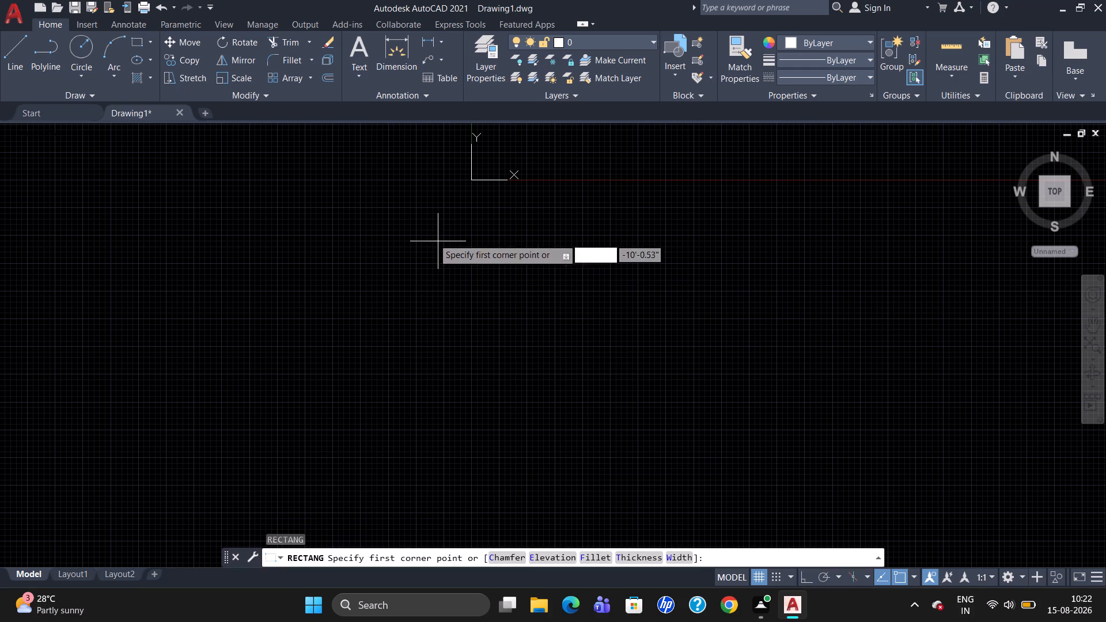
left_click(399, 213)
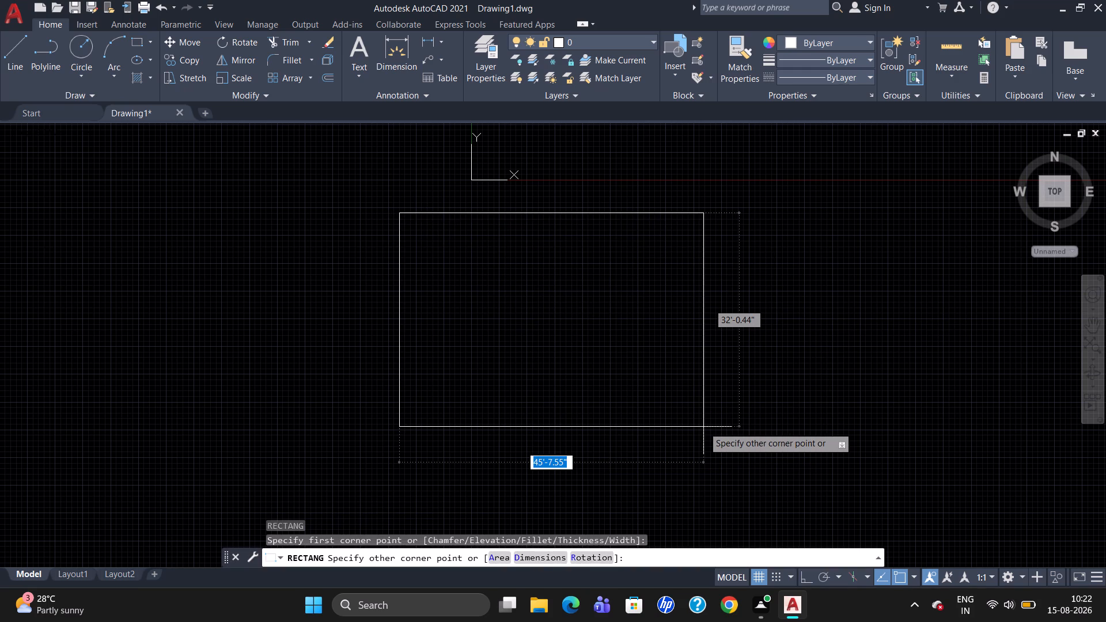
type("32")
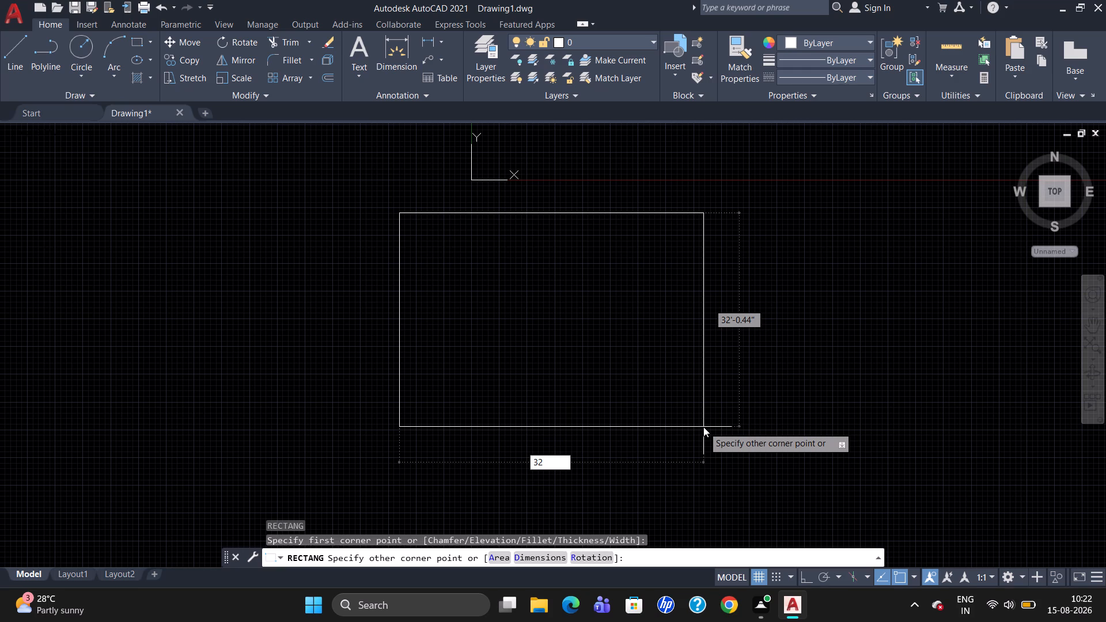
type("'-")
type("5\"")
key("Tab")
type("43")
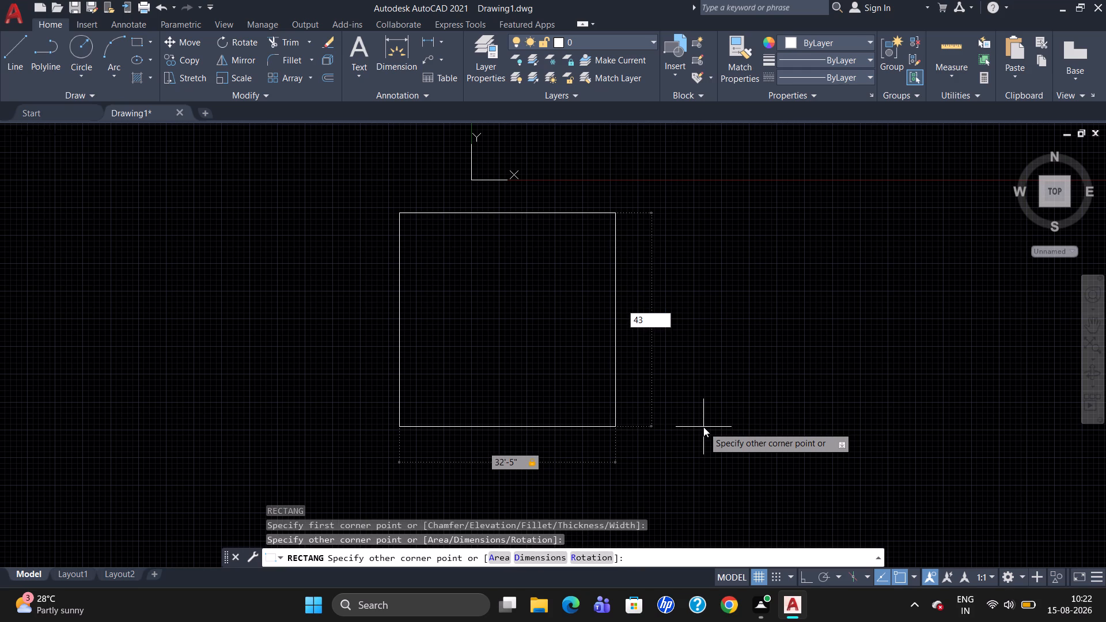
type("'-")
key("5")
key("shift+quotedbl")
key("Return")
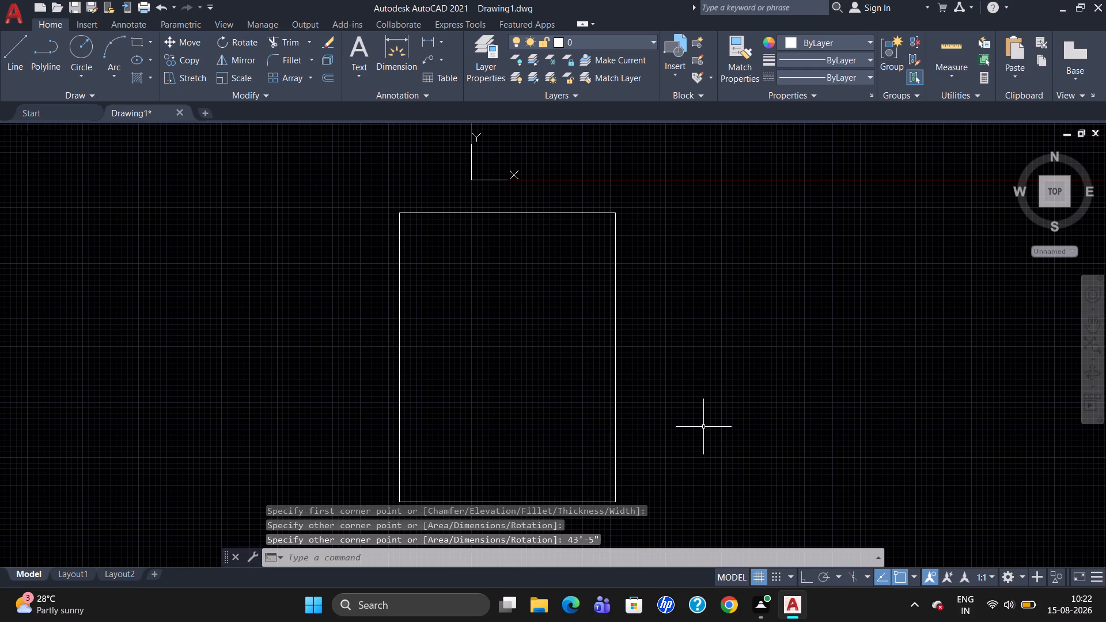
Offset the outer wall rectangle 9" inward to form the outer wall thickness.
scroll(523, 425, "down", 2)
scroll(386, 453, "up", 2)
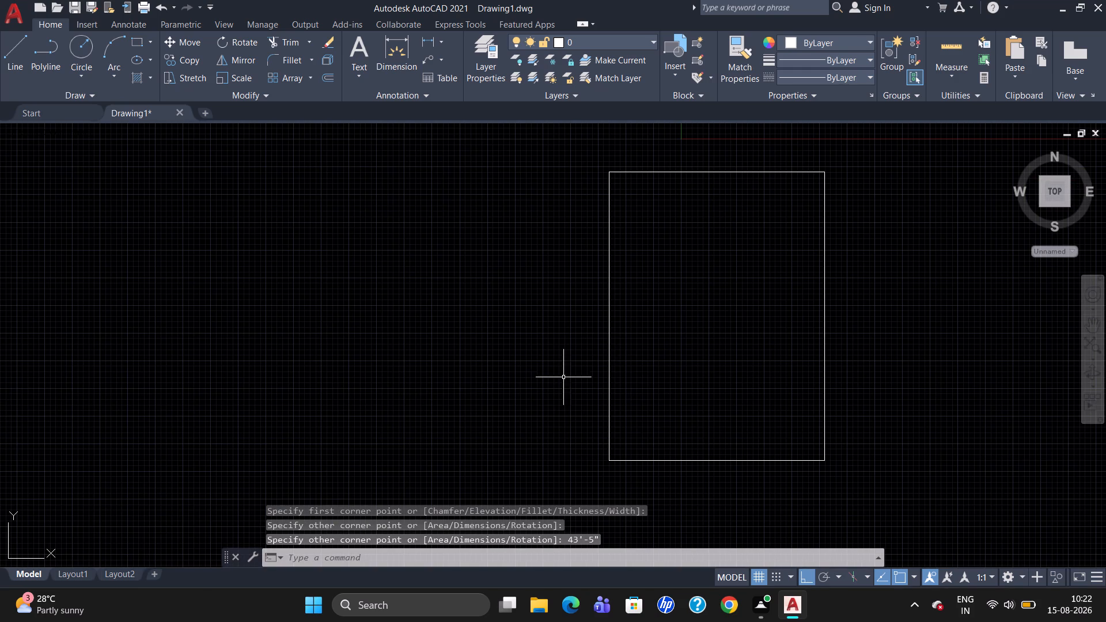
scroll(615, 346, "up", 1)
scroll(651, 344, "down", 1)
scroll(734, 361, "up", 1)
scroll(734, 361, "down", 1)
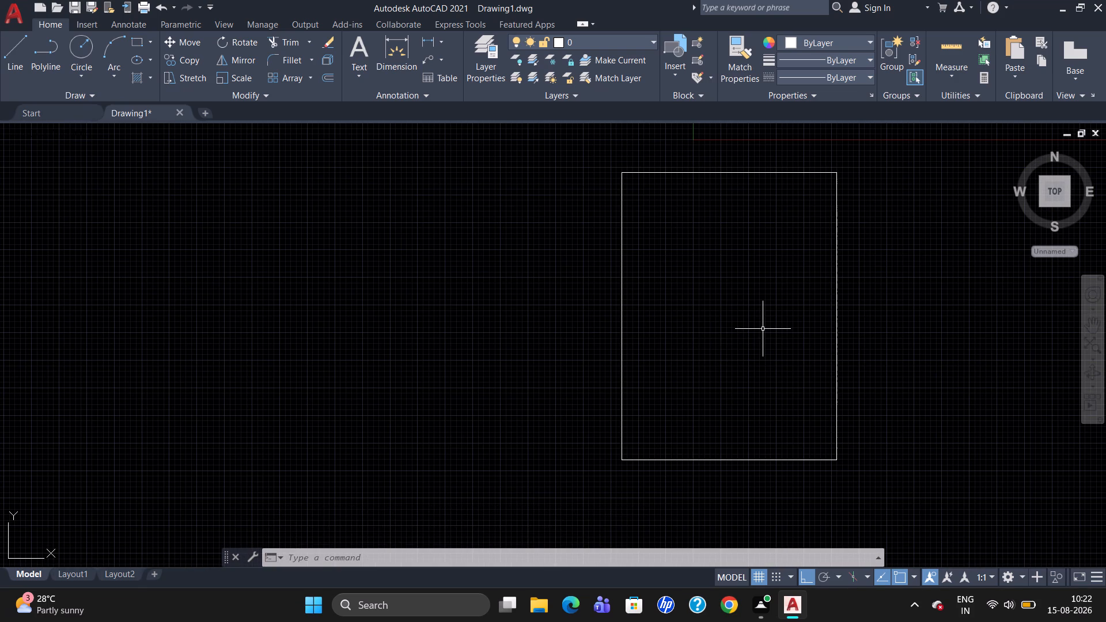
key("o")
key("Return")
type("9\"")
key("Return")
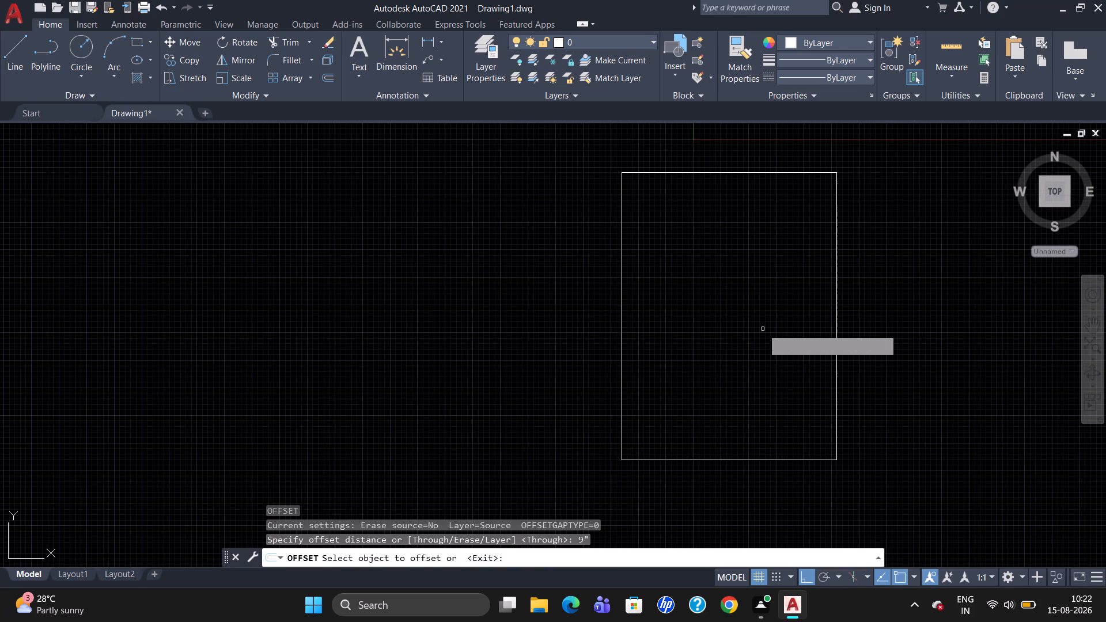
left_click(706, 173)
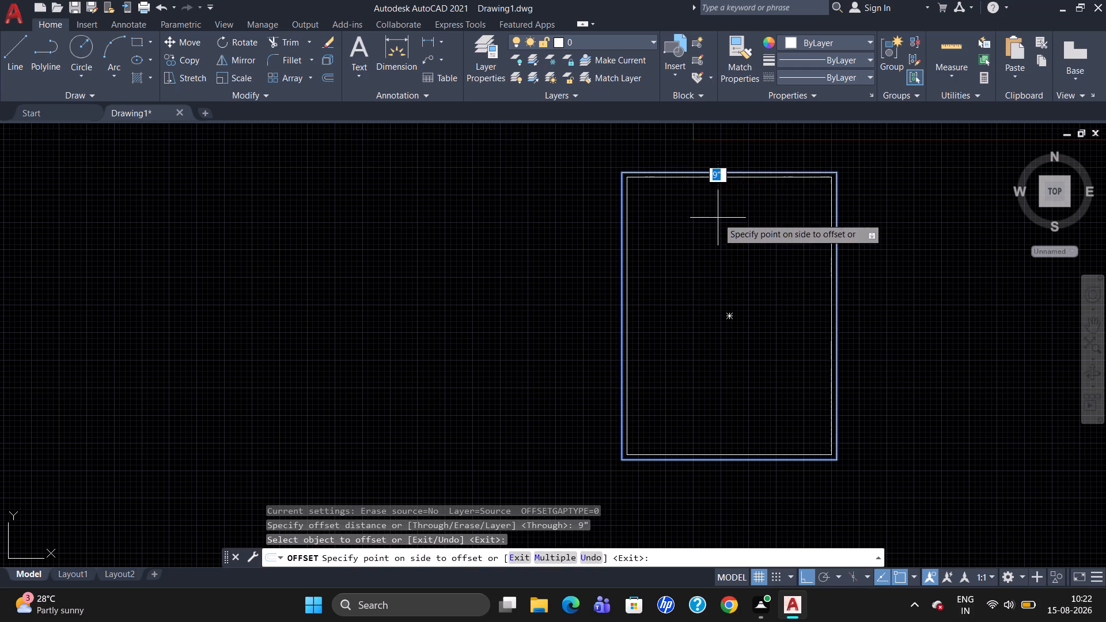
left_click(718, 217)
key("Escape")
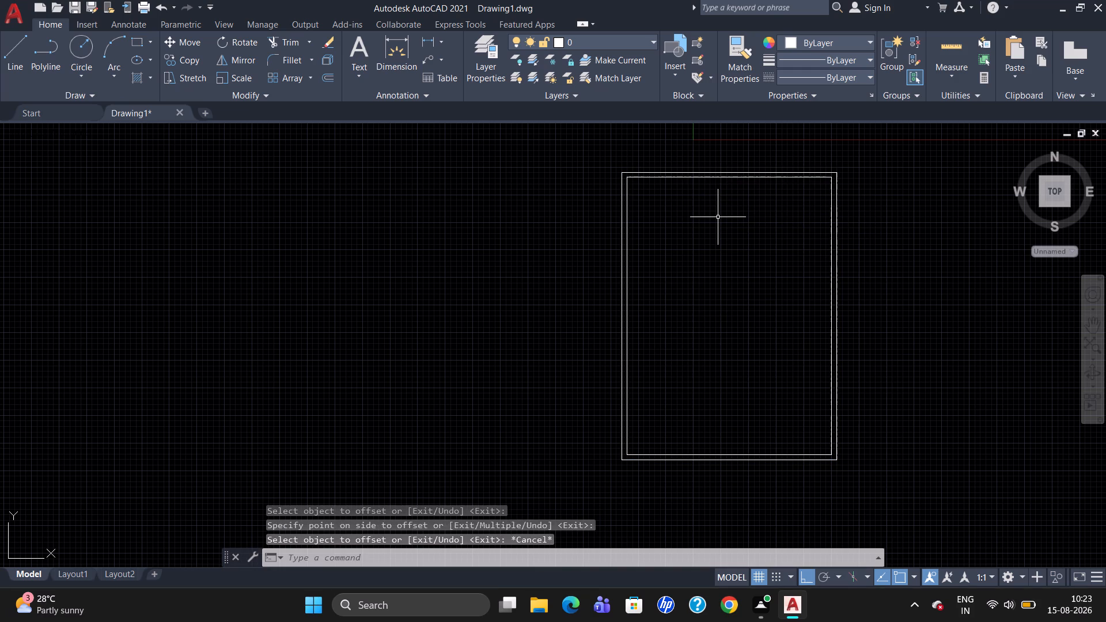
Explode the inner wall rectangle into separate lines.
left_click(704, 175)
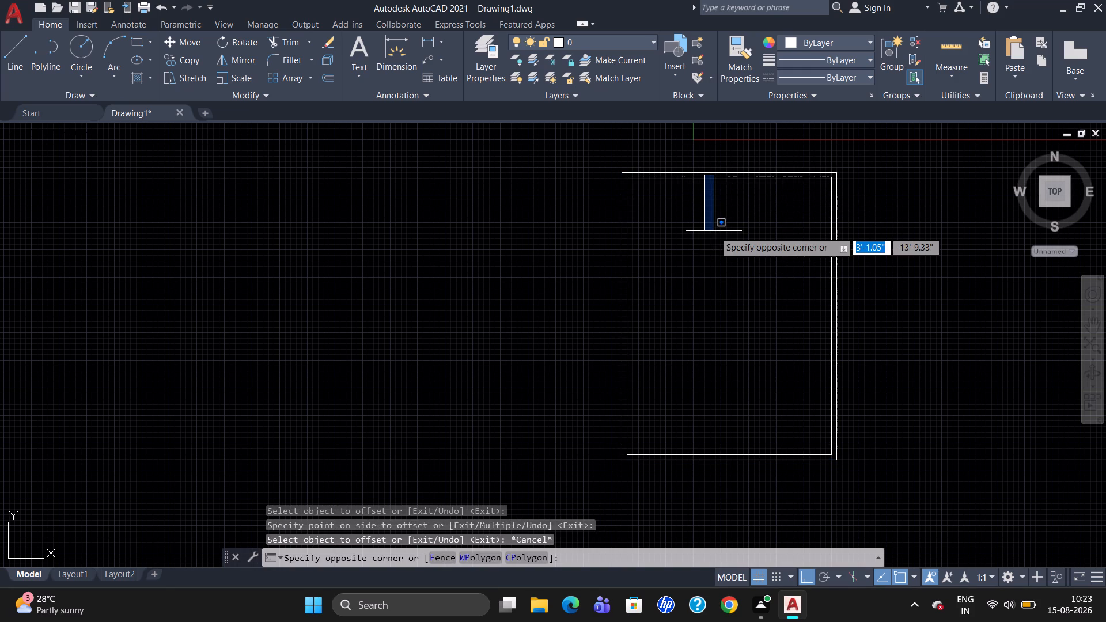
left_click(706, 176)
left_click(706, 176)
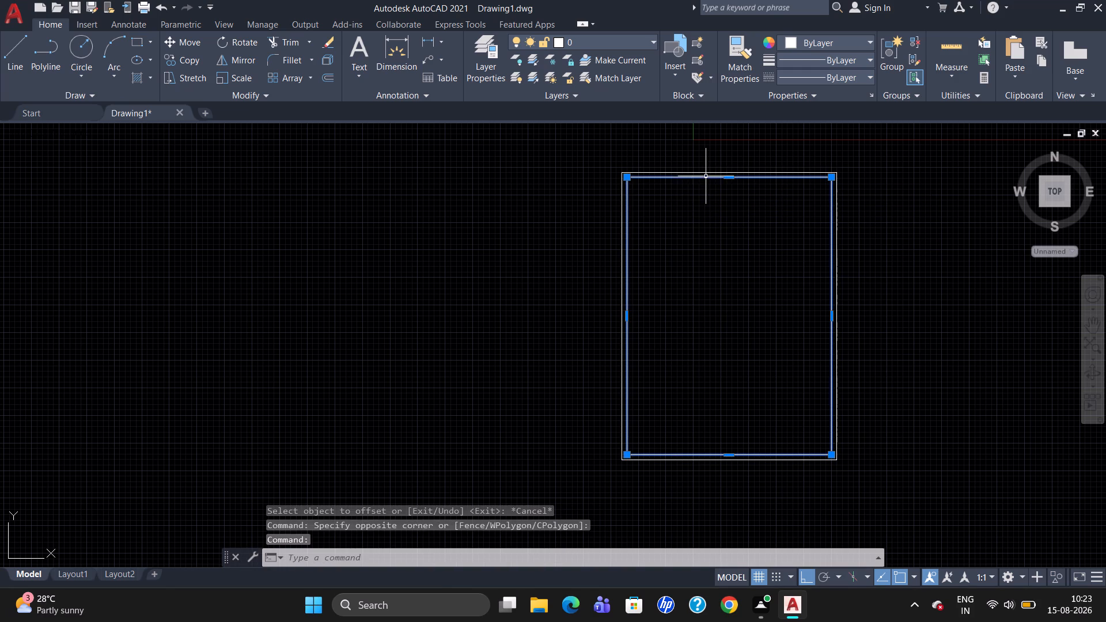
key("x")
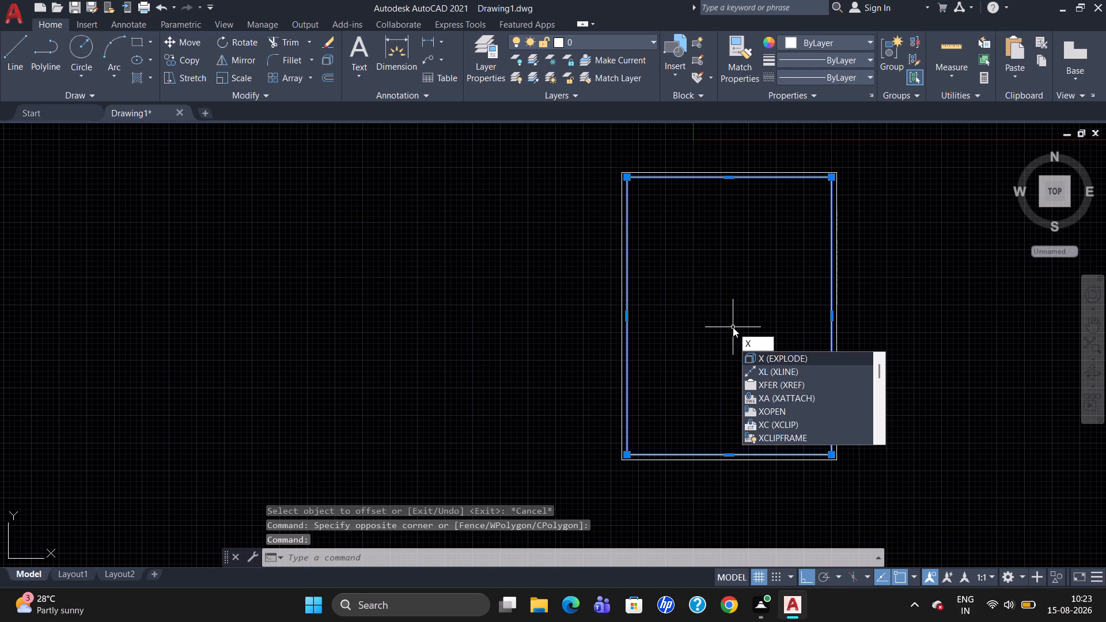
key("Return")
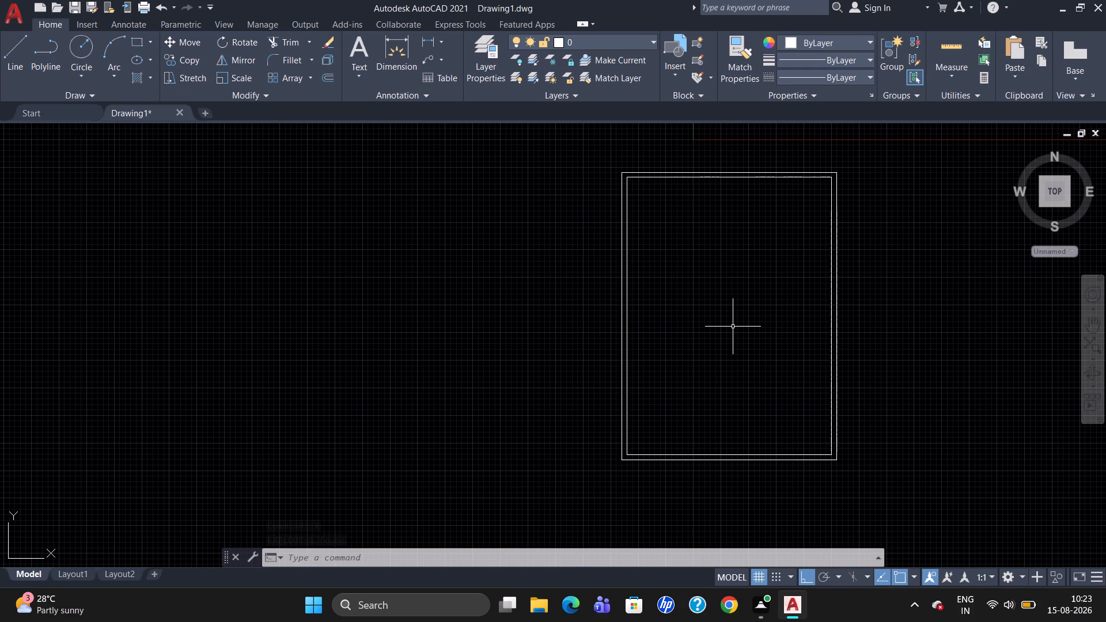
Offset the left inner wall line 7'-3" inward, and offset the new line a further 4" to form the first vertical partition.
key("o")
key("Return")
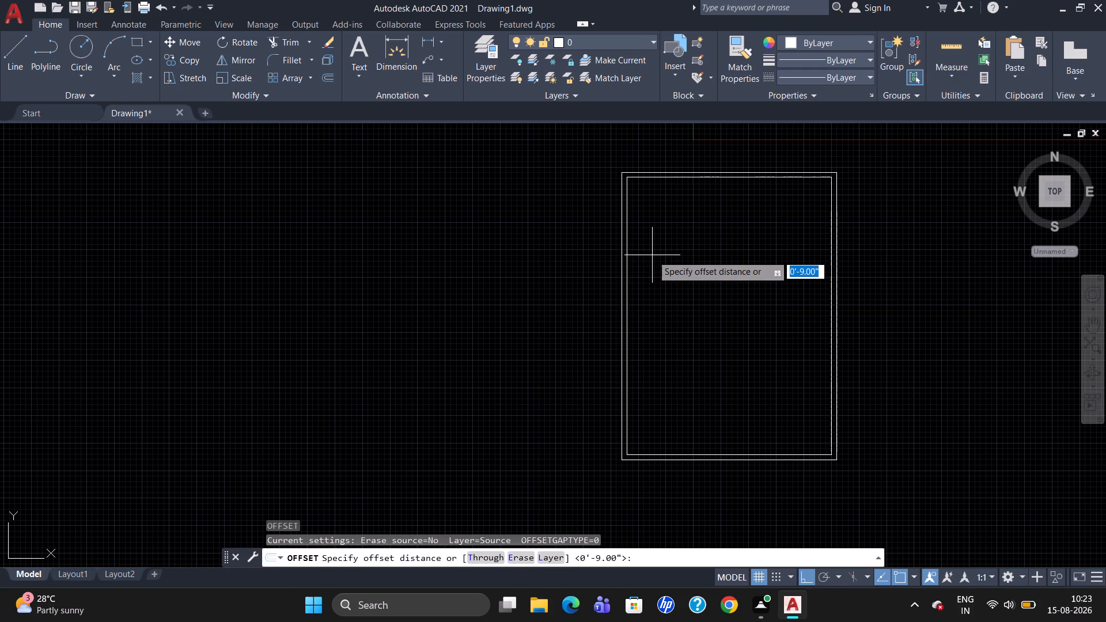
key("7")
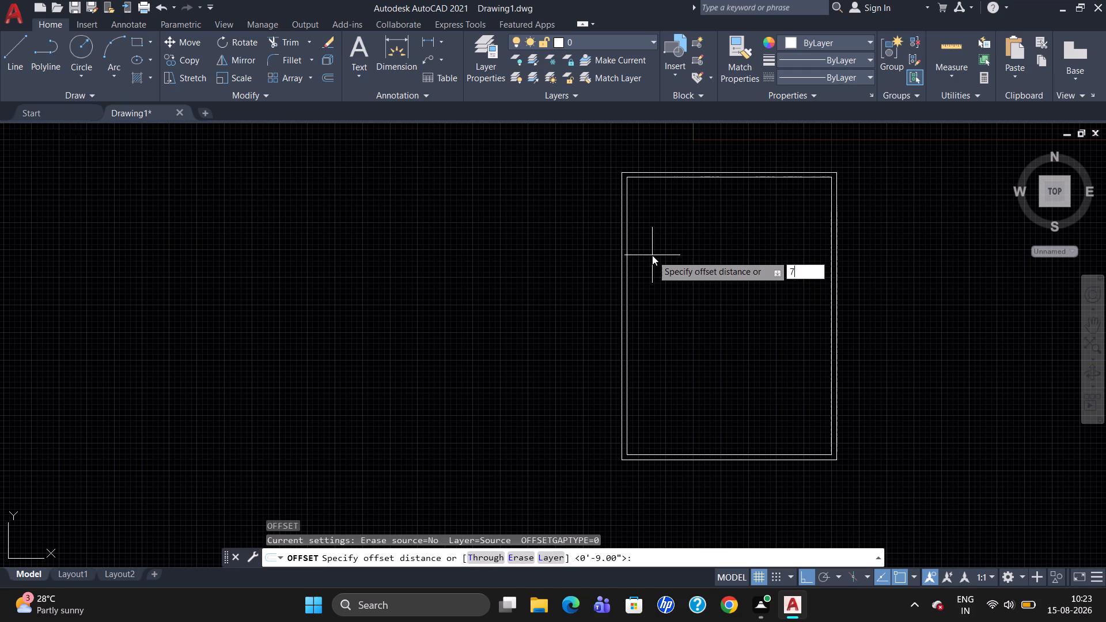
key("apostrophe")
type("-3")
key("shift+quotedbl")
key("Return")
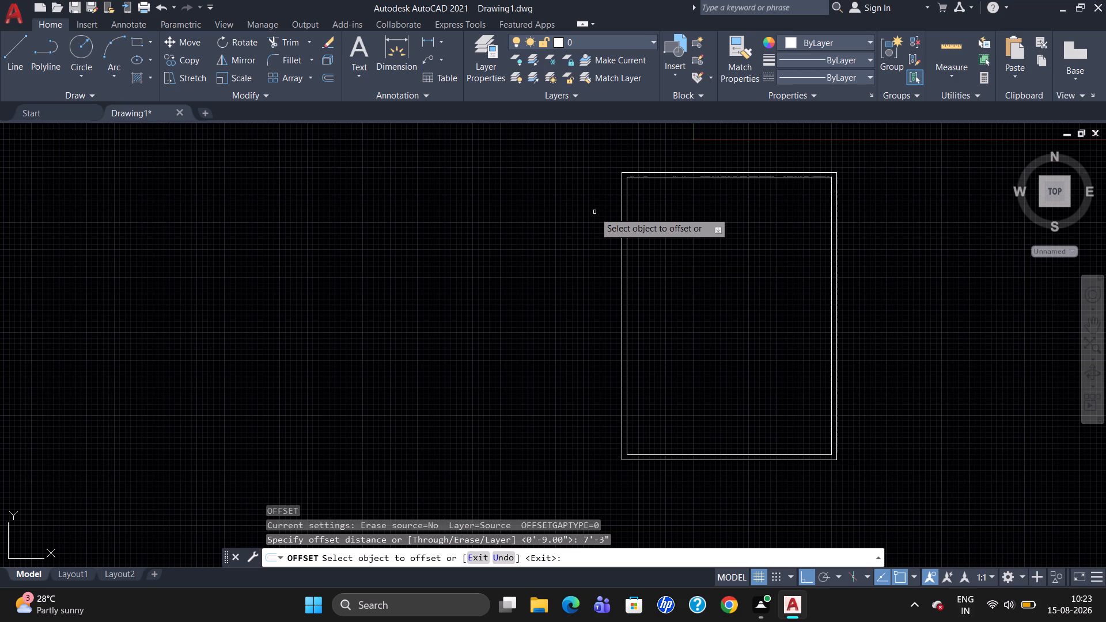
left_click(626, 230)
left_click(653, 233)
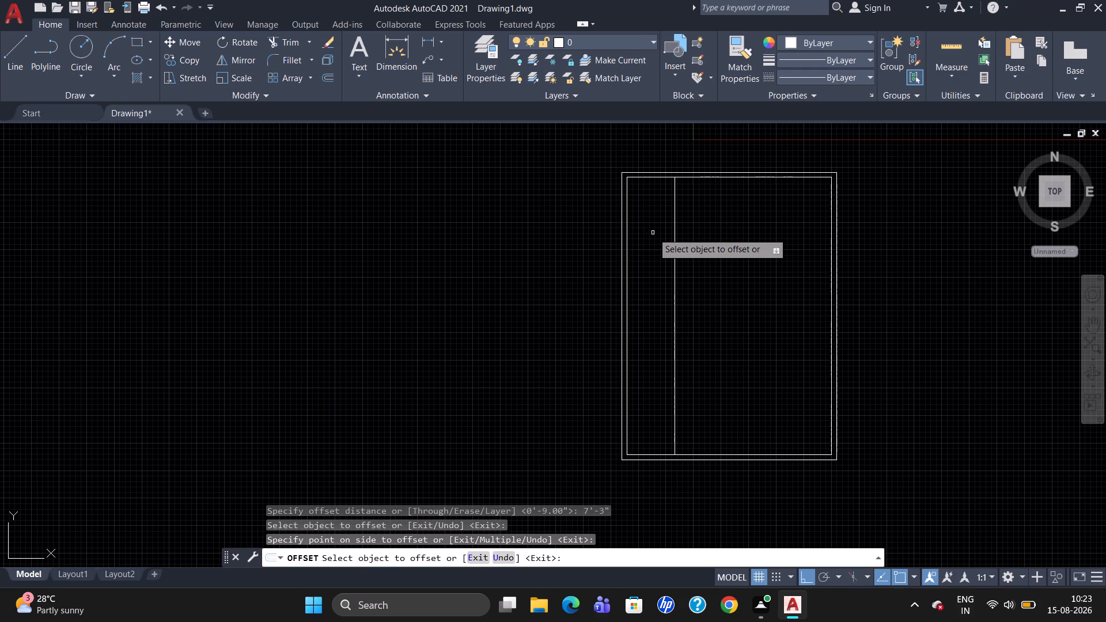
left_click(674, 234)
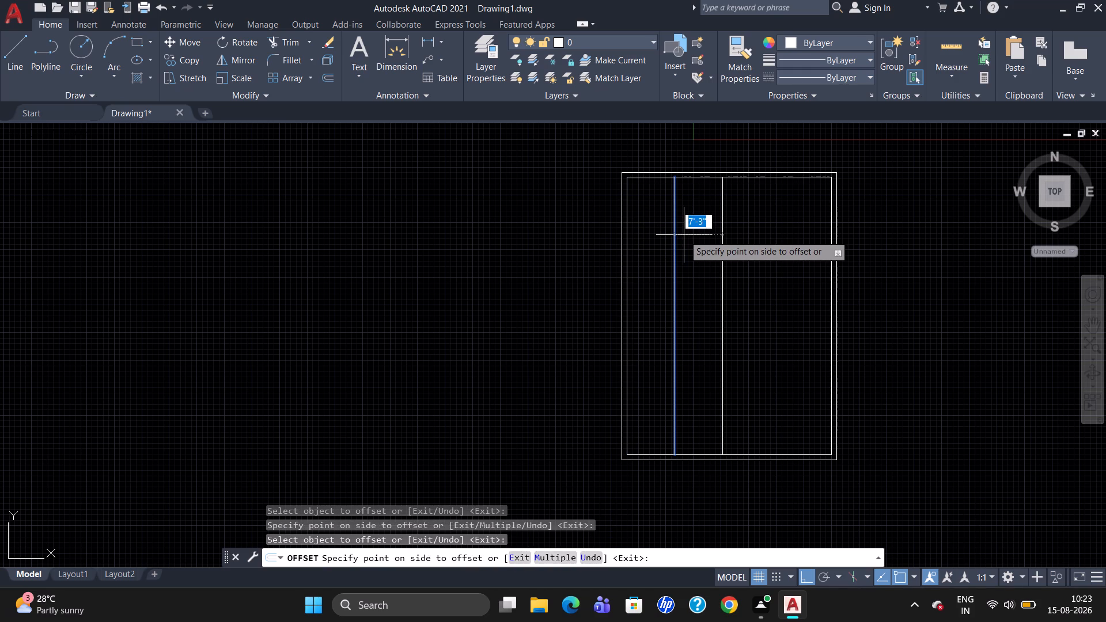
type("4\"")
key("Return")
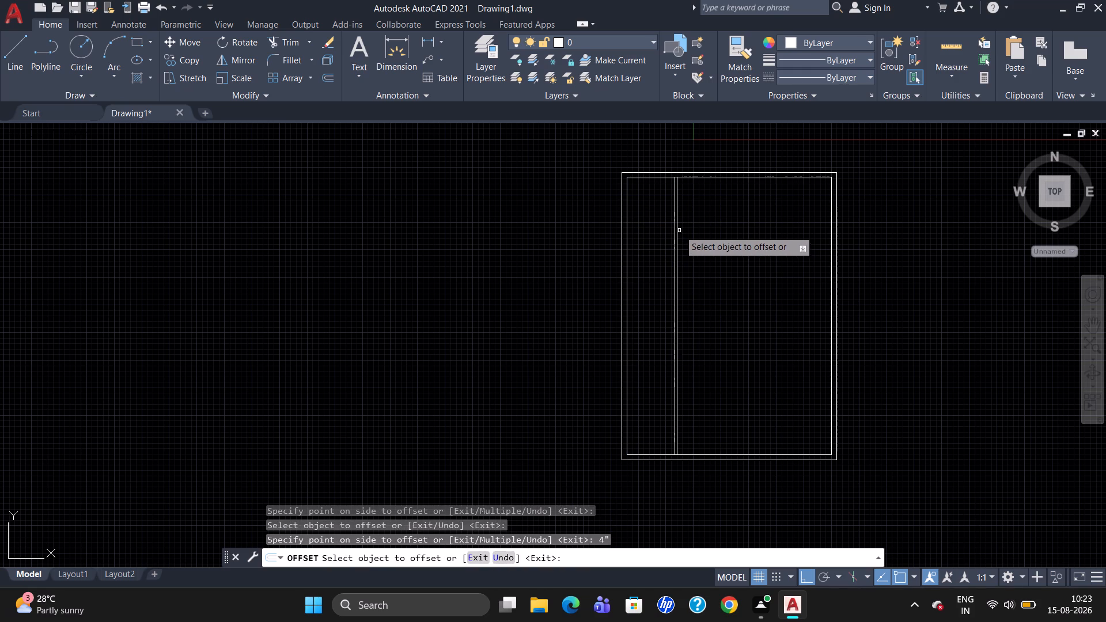
Offset the first partition's right face 9'-0" to the right, and offset that line 4" to form the second vertical partition.
left_click(678, 230)
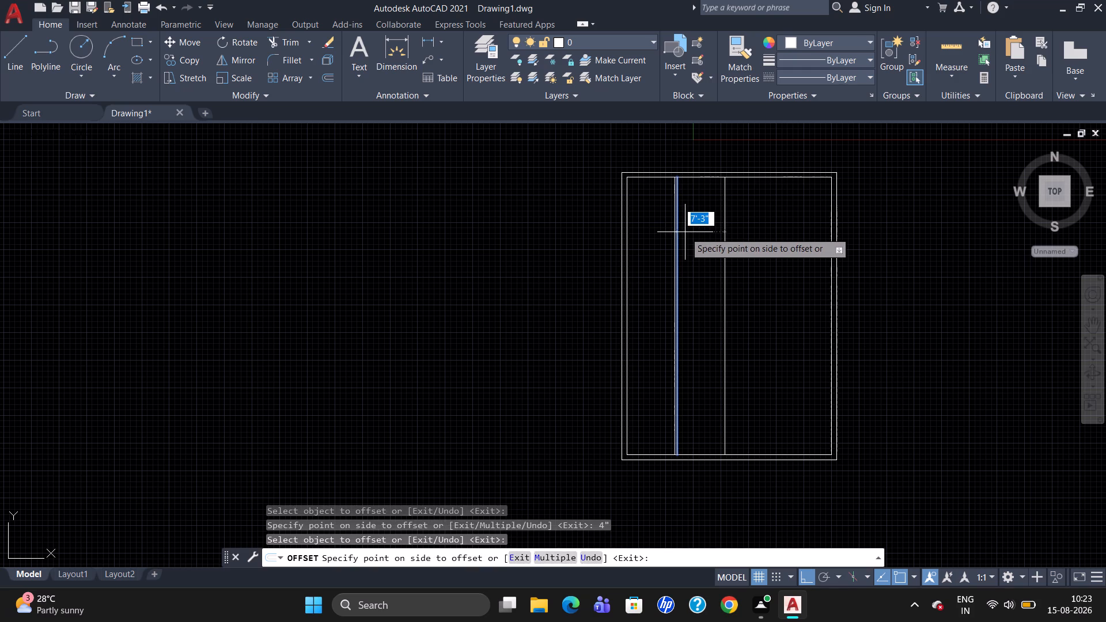
key("9")
key("apostrophe")
type("-0\"")
key("Return")
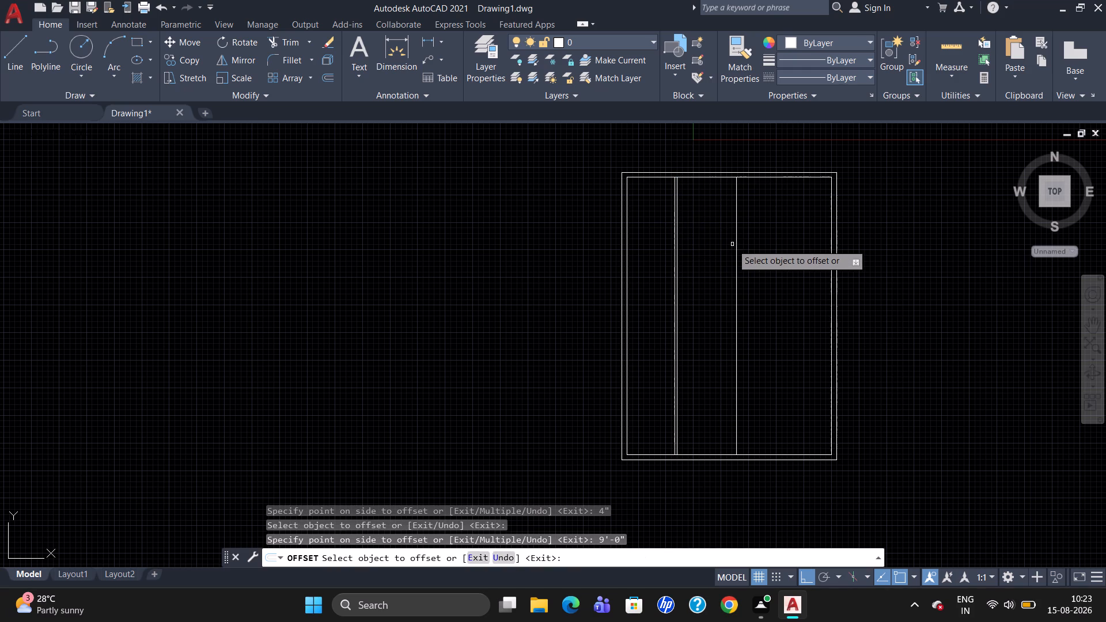
left_click(736, 242)
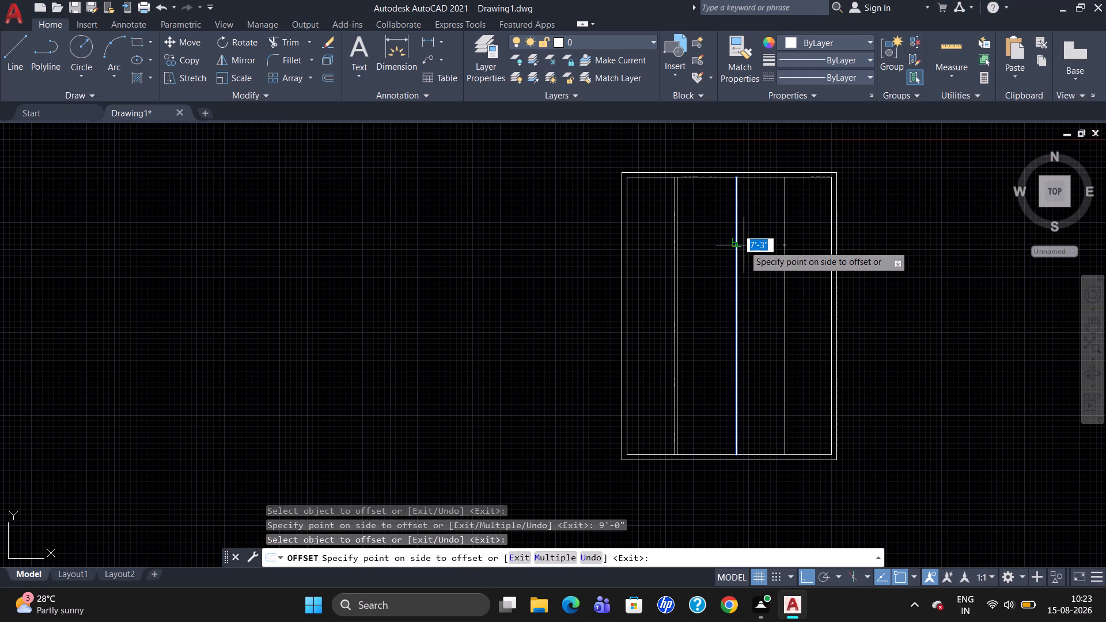
type("4\"")
key("Return")
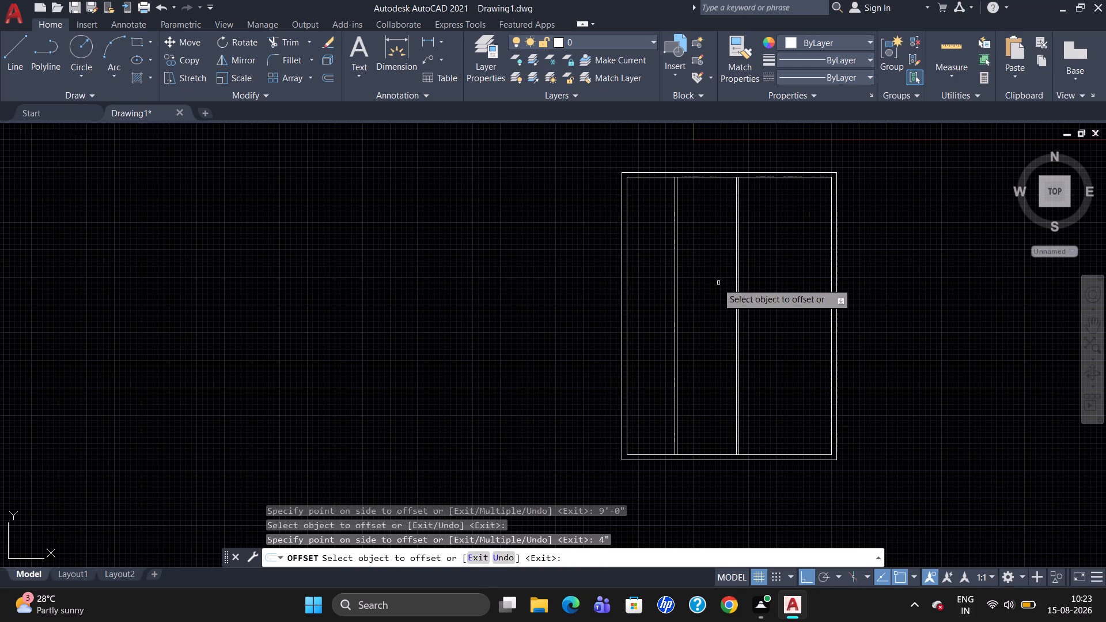
Offset the top inner wall line 10'-6" downward, and offset the new line a further 4" to form the first horizontal partition.
left_click(653, 177)
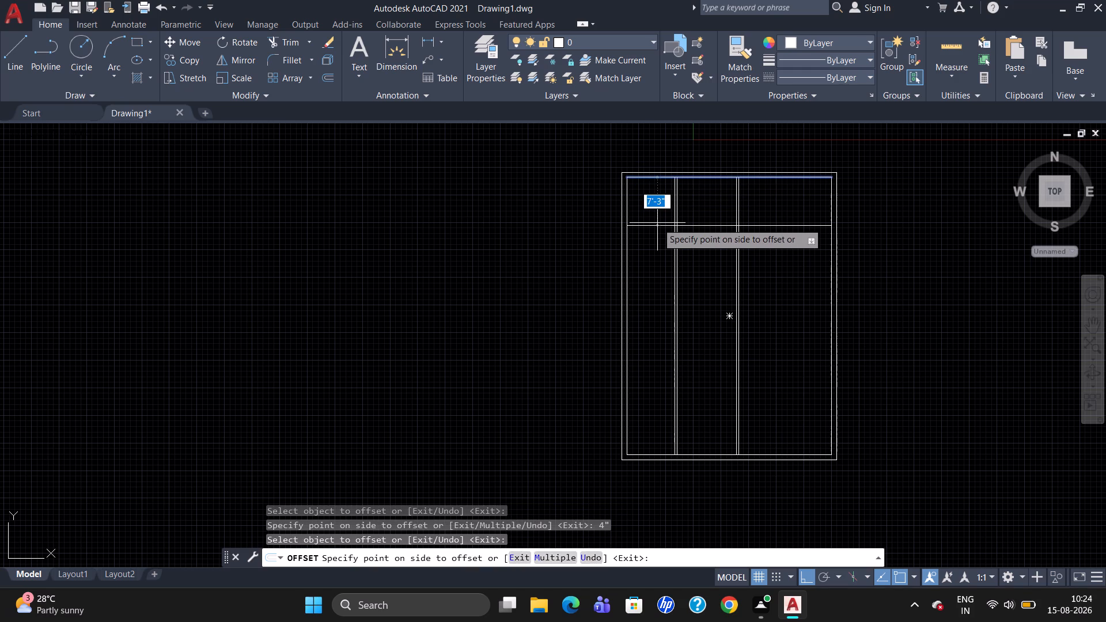
type("10'6\"")
key("Return")
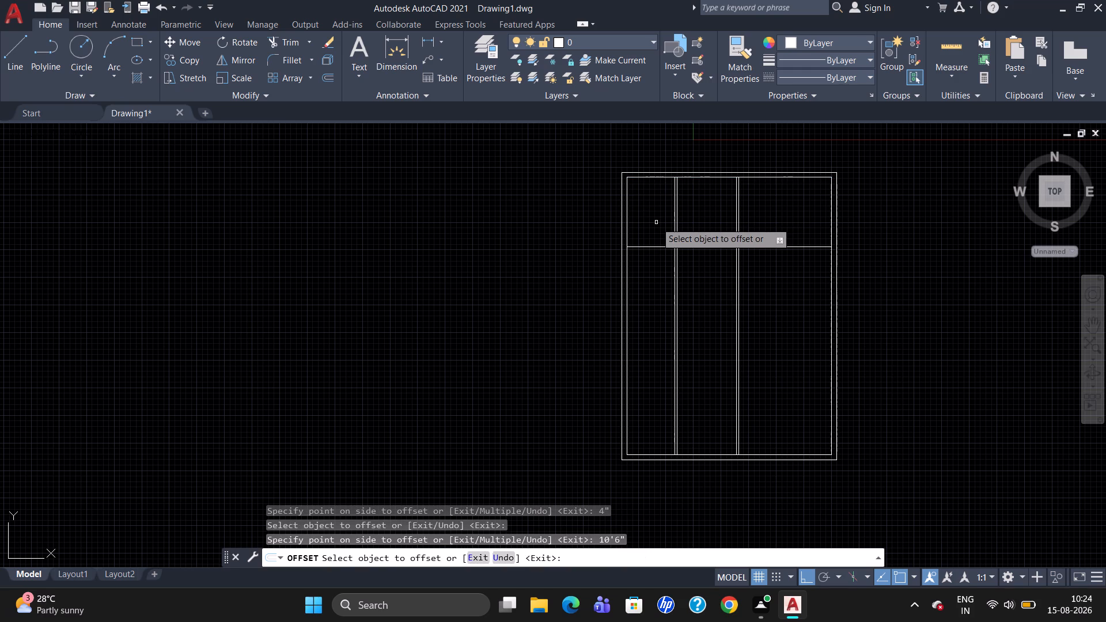
left_click(652, 246)
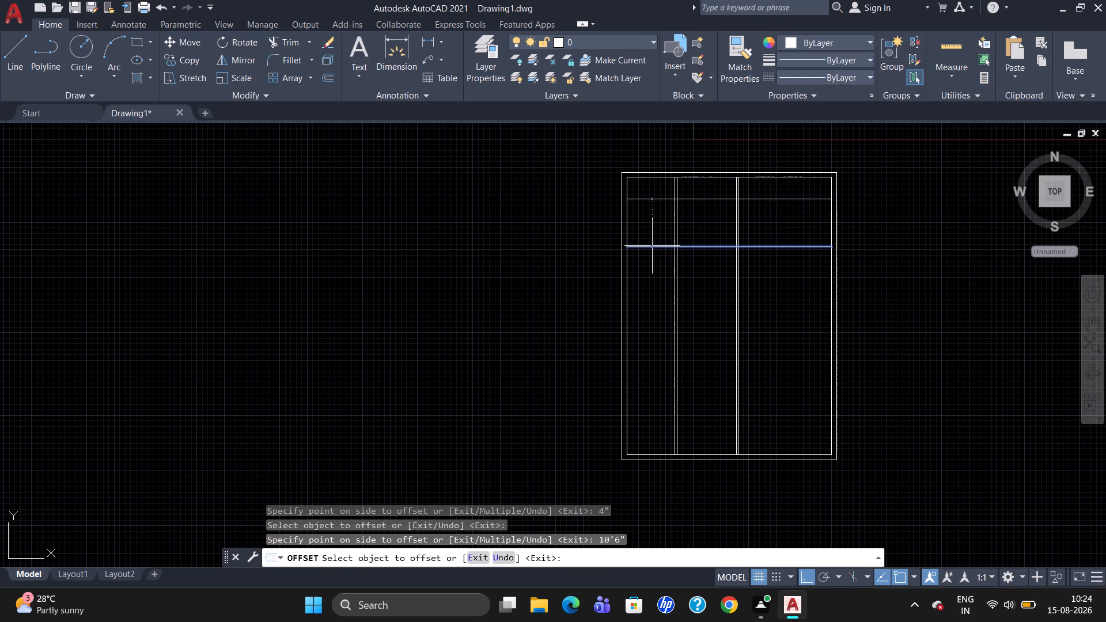
key("4")
key("shift+quotedbl")
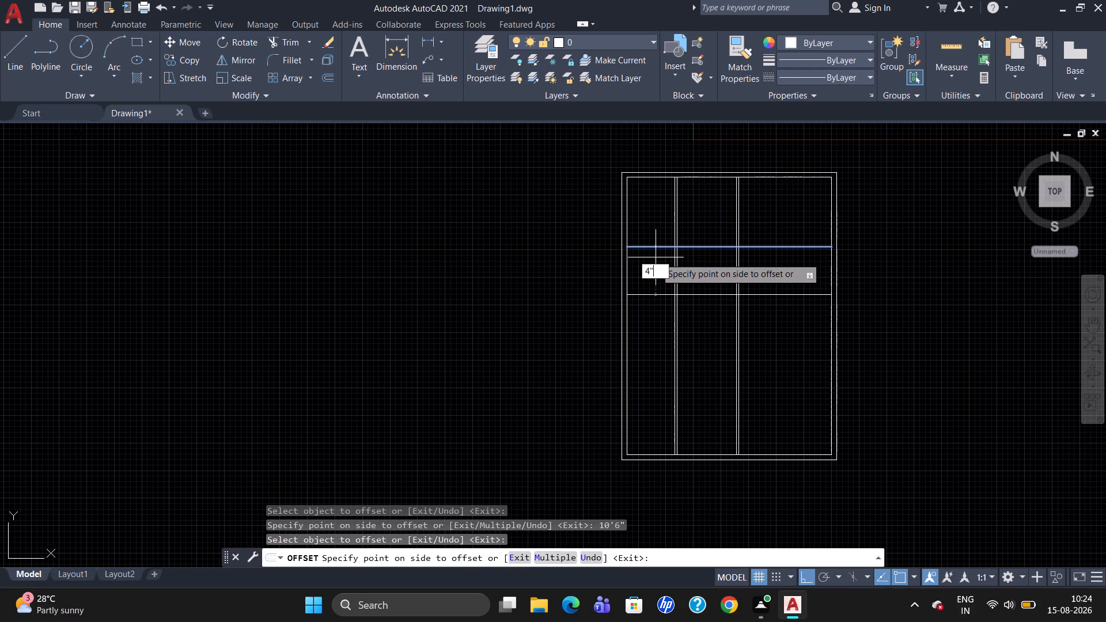
key("Return")
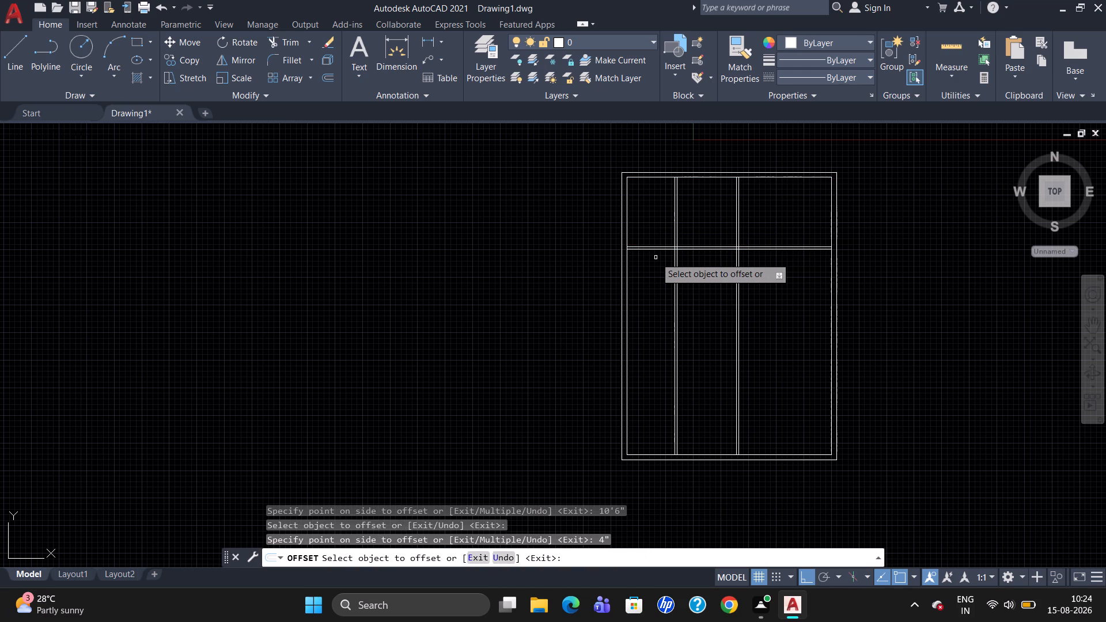
Offset the first horizontal partition's lower face 5'-6" downward, and offset that line 4" to form the second horizontal partition.
left_click(657, 250)
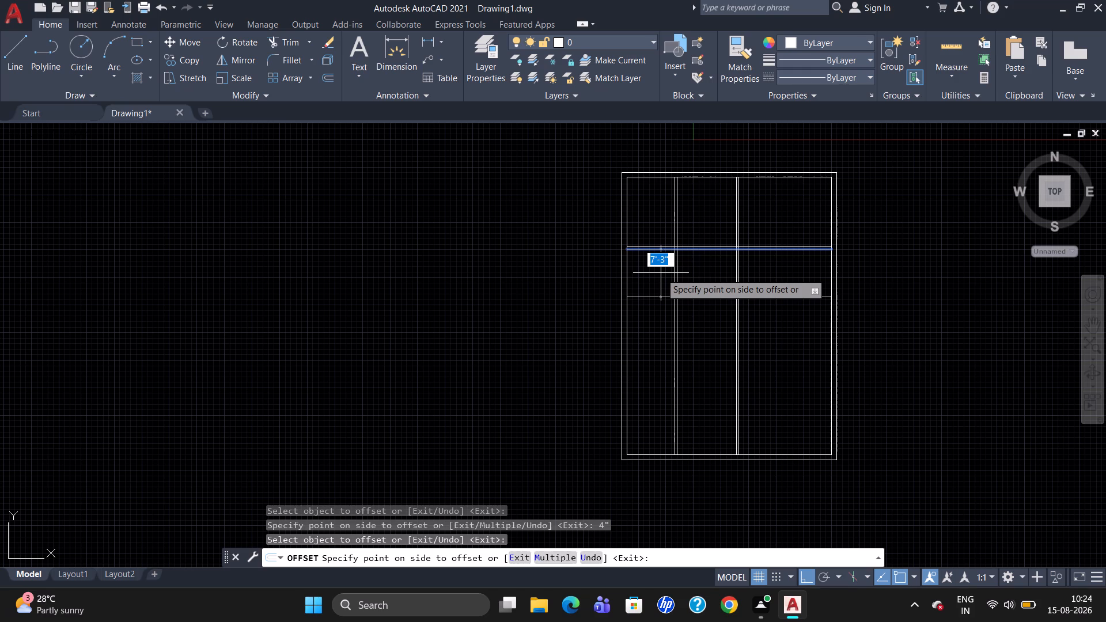
key("5")
type("'-6\"")
key("Return")
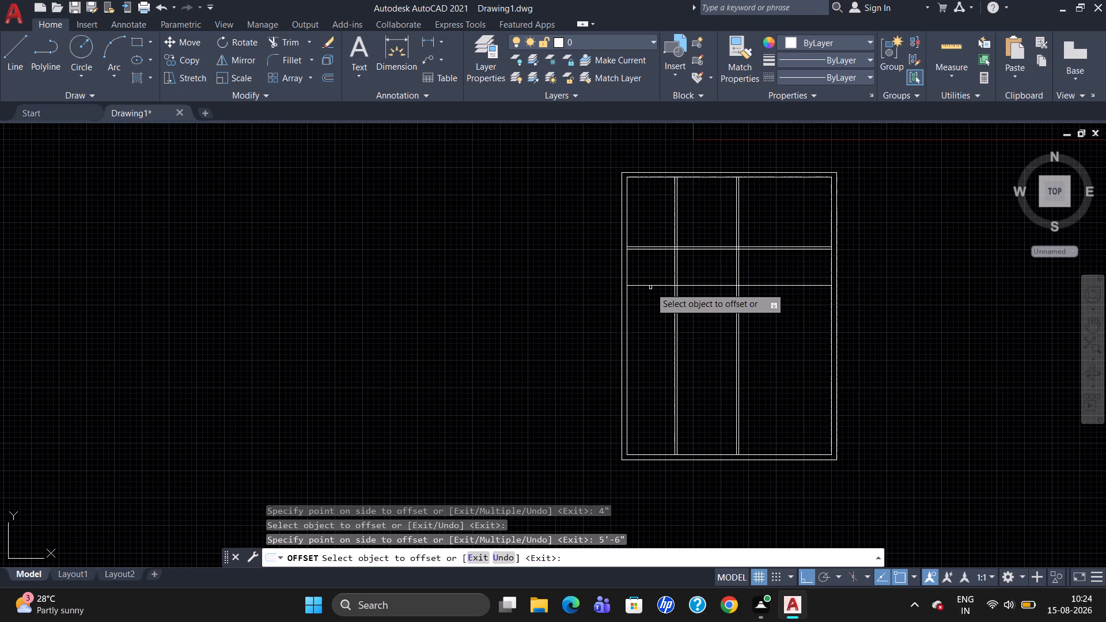
left_click(651, 286)
type("4\"")
key("Return")
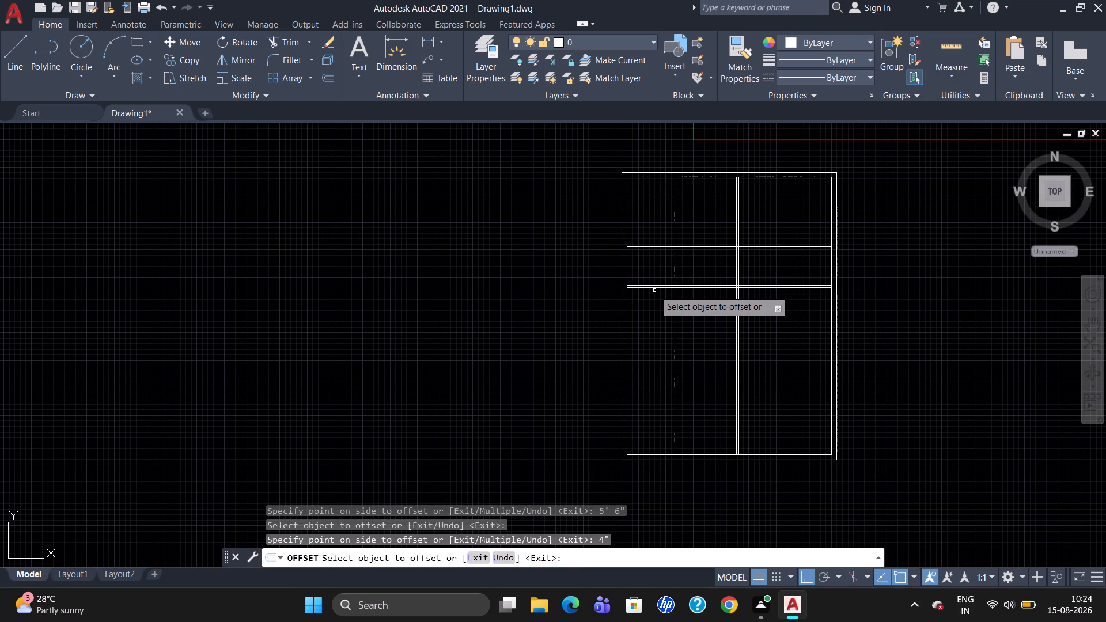
left_click(655, 289)
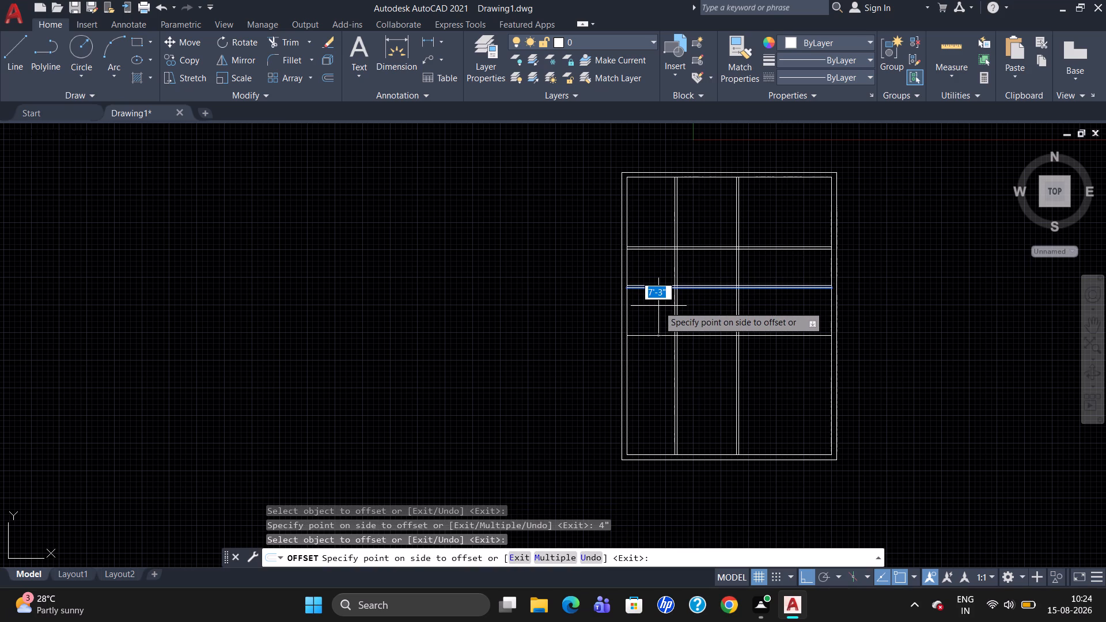
key("Escape")
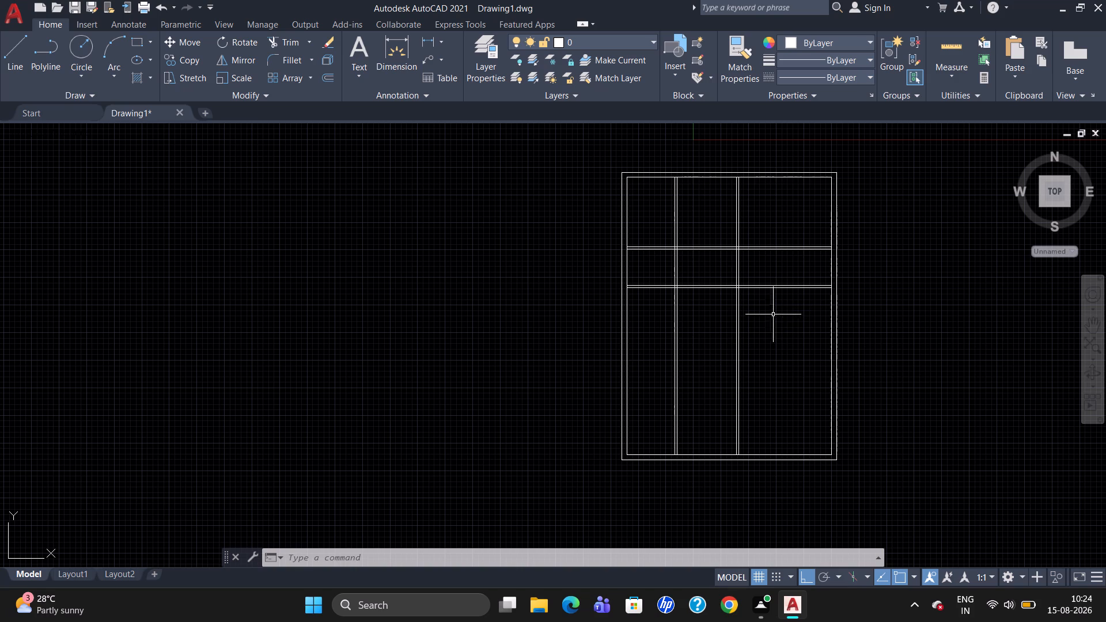
Offset the second horizontal partition's lower face 10'-6" downward, and offset that line 4" to form the third horizontal partition.
key("o")
key("Return")
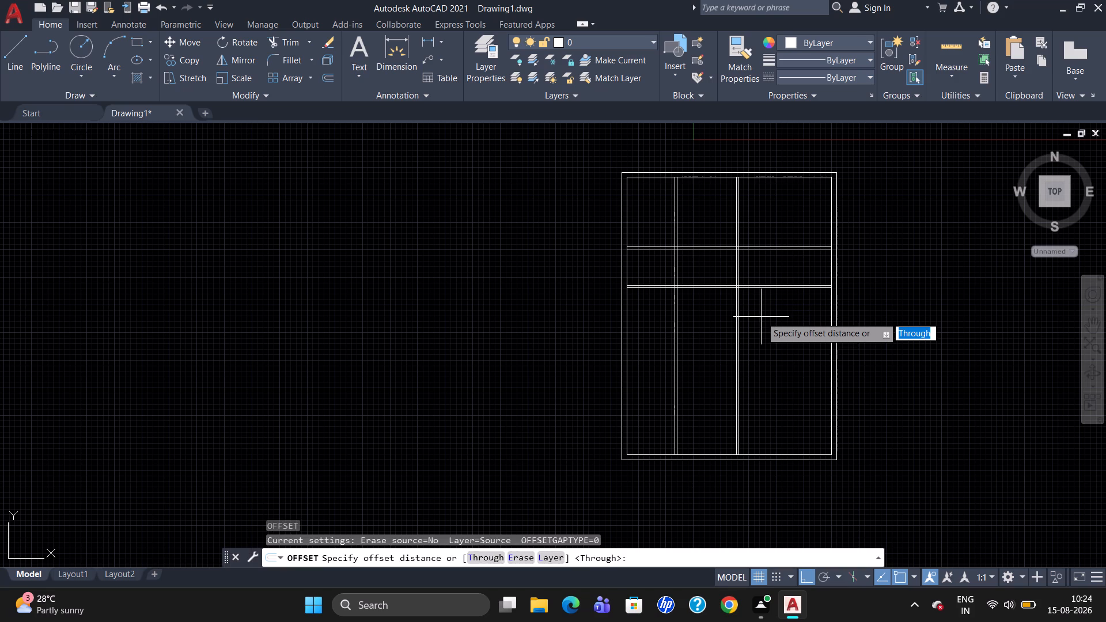
type("10")
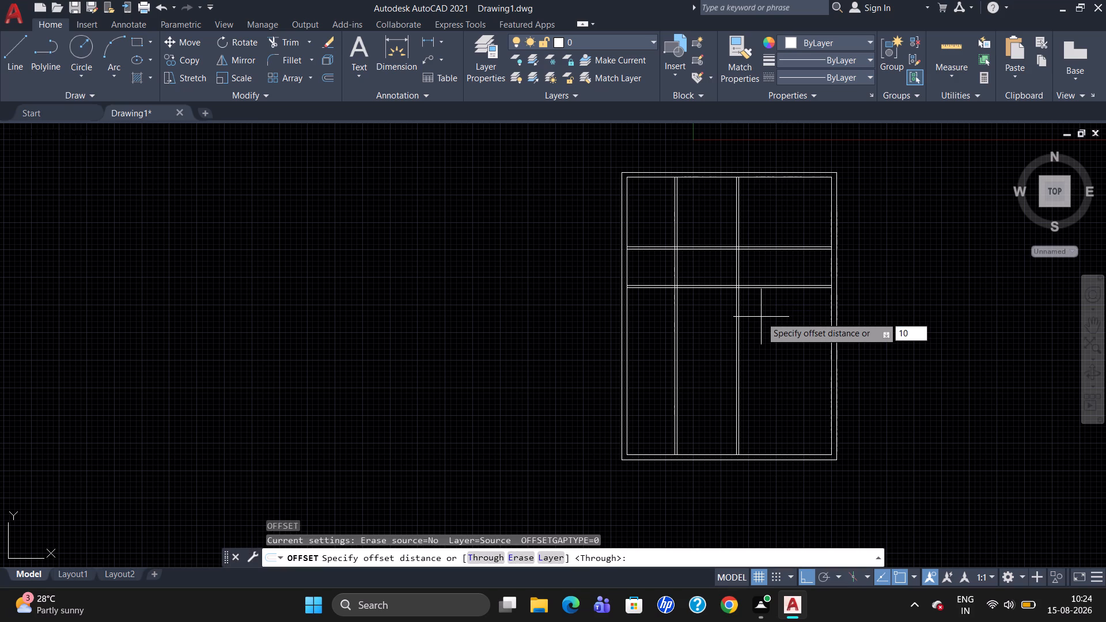
key("apostrophe")
key("6")
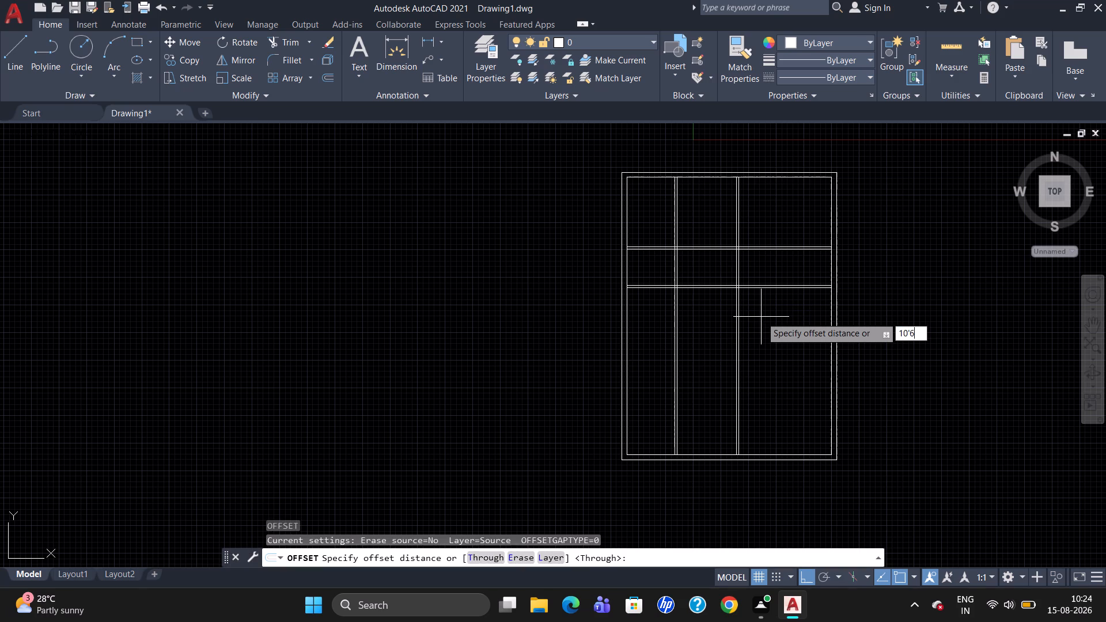
key("BackSpace")
key("BackSpace")
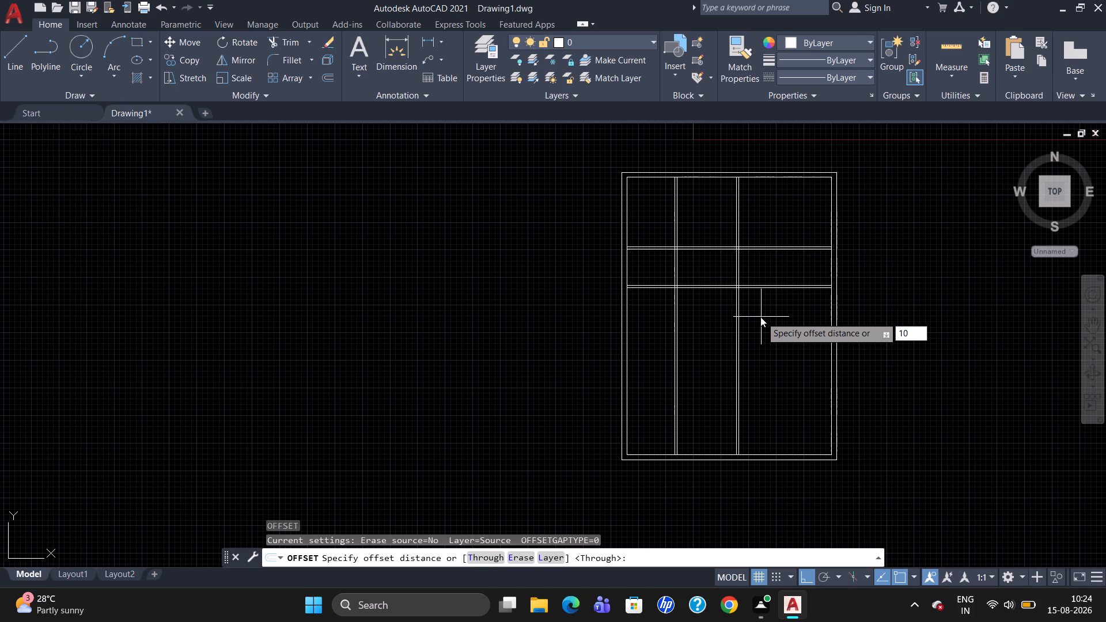
type("'-6\"")
key("Return")
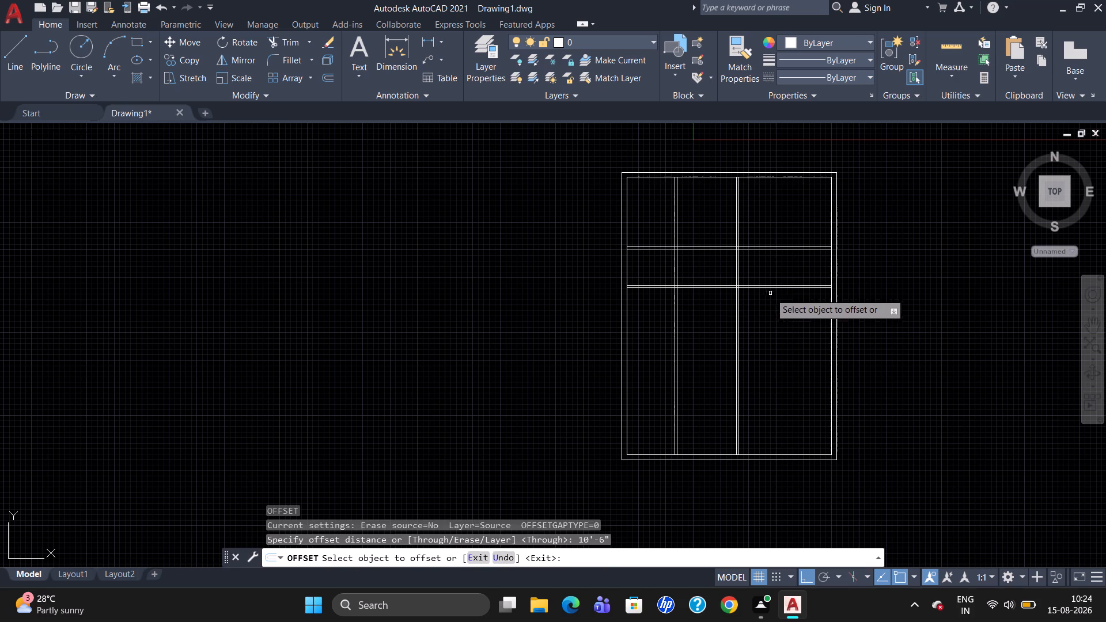
left_click(774, 288)
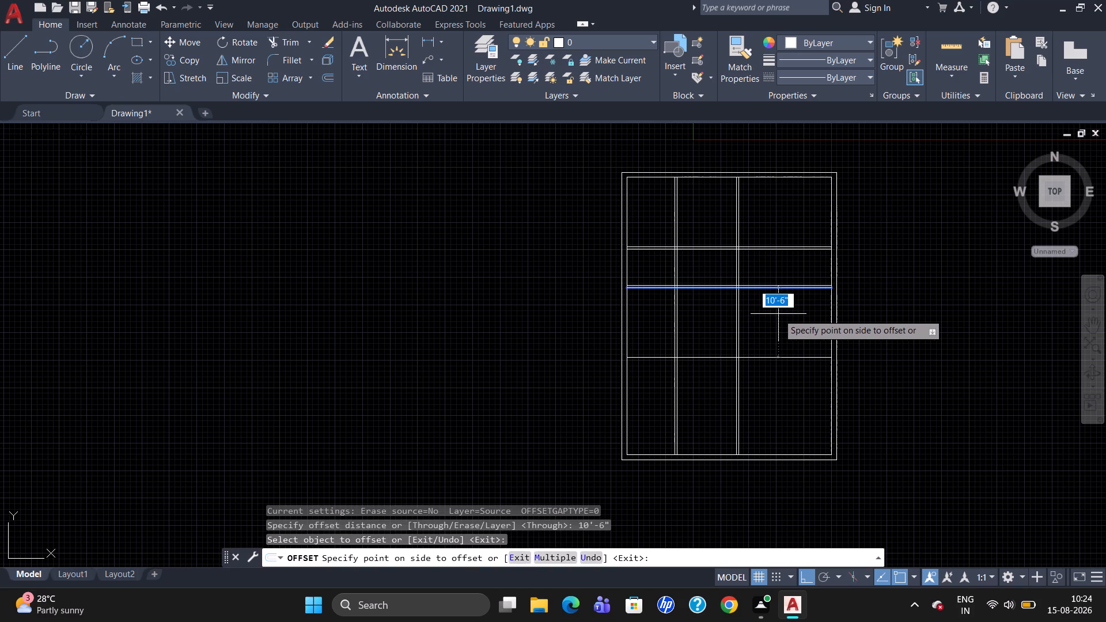
left_click(778, 314)
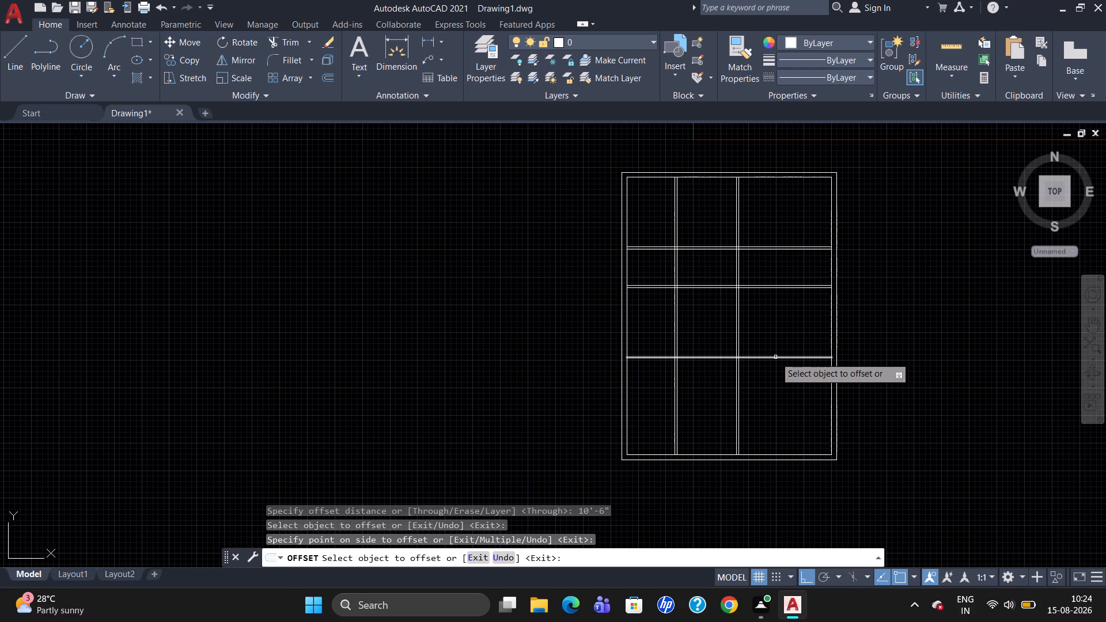
left_click(775, 356)
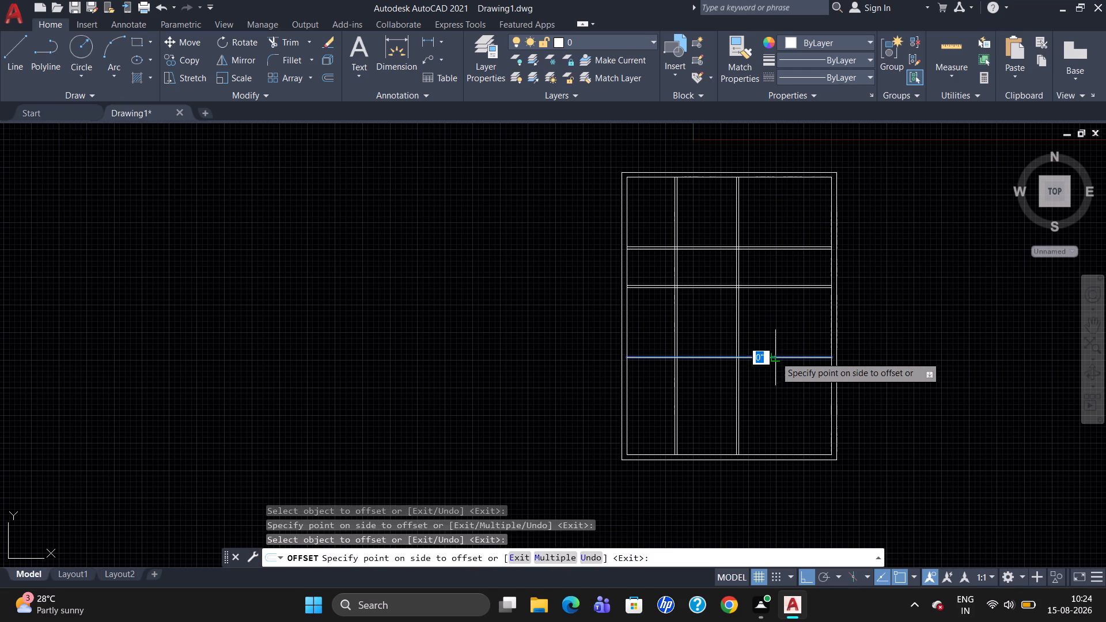
type("4\"")
key("Return")
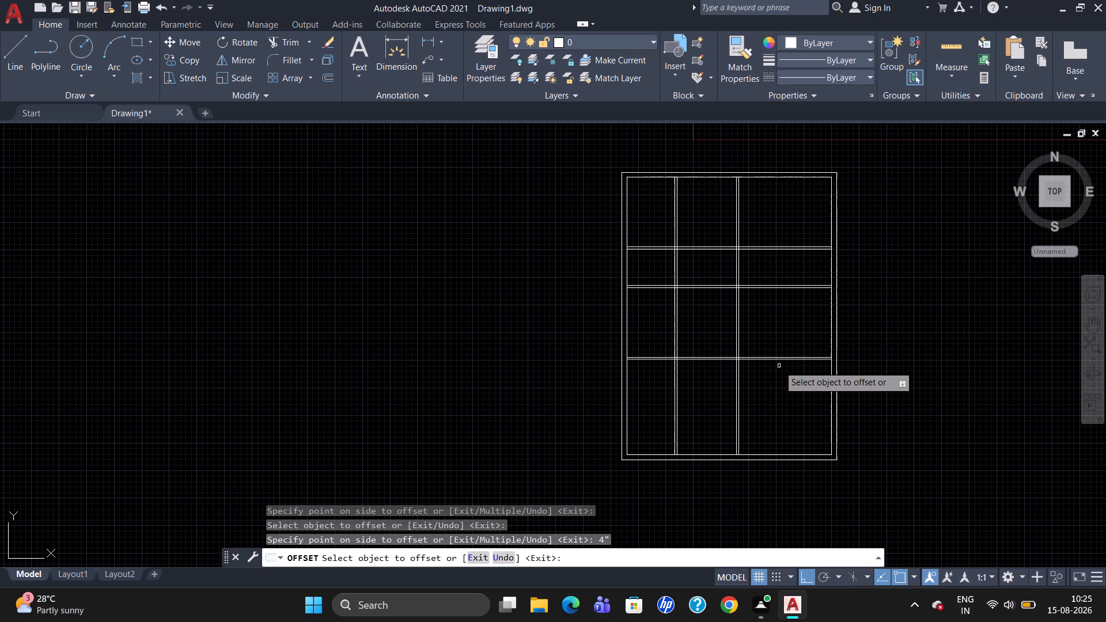
key("Escape")
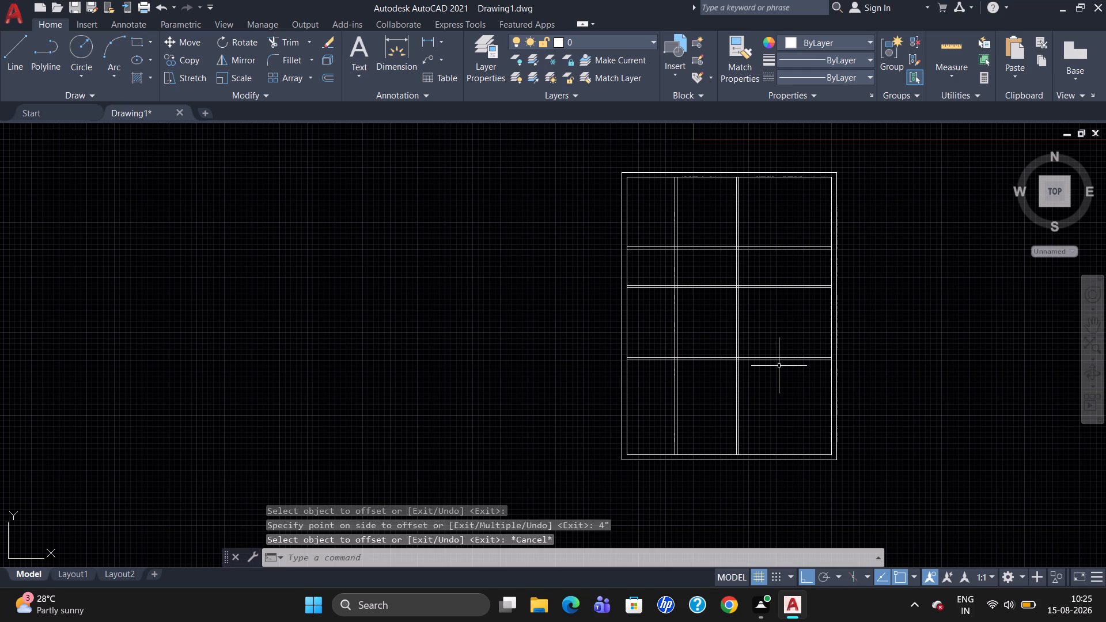
Trim away the first vertical partition below the second horizontal partition and the third horizontal partition left of the second vertical partition.
type("tr")
key("Return")
key("Return")
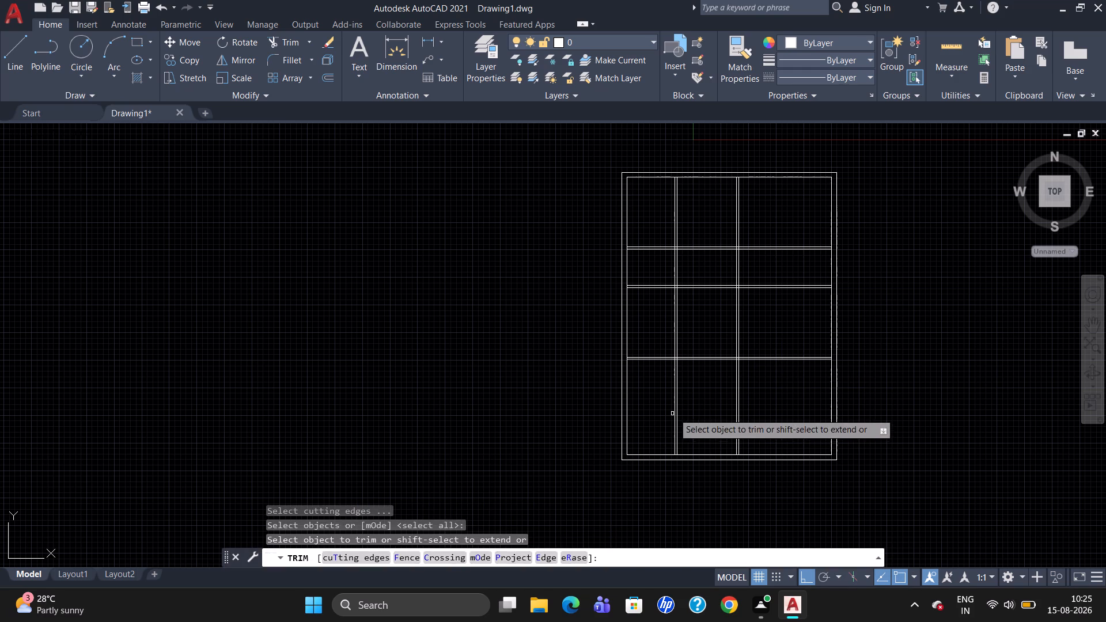
left_click_drag(699, 414, 682, 324)
left_click_drag(684, 327, 658, 328)
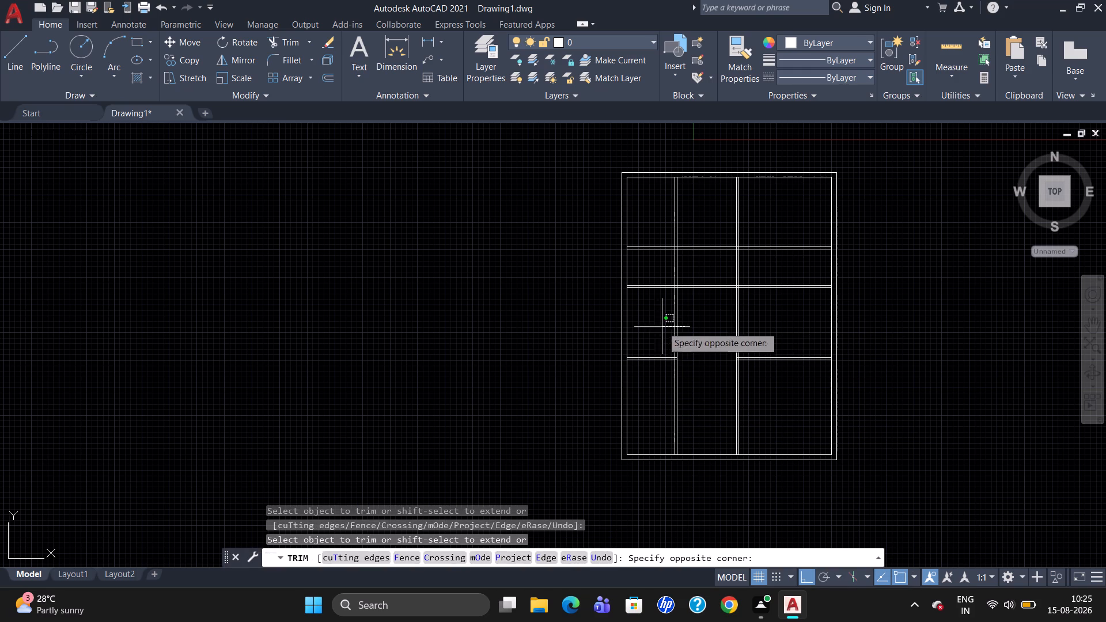
left_click_drag(658, 328, 658, 406)
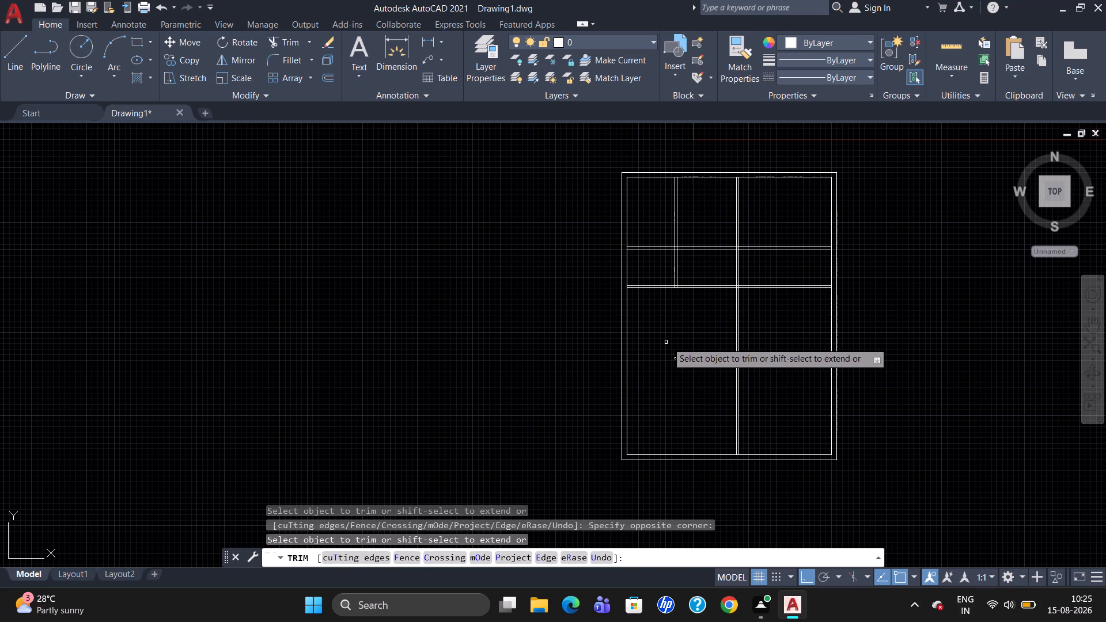
left_click(676, 359)
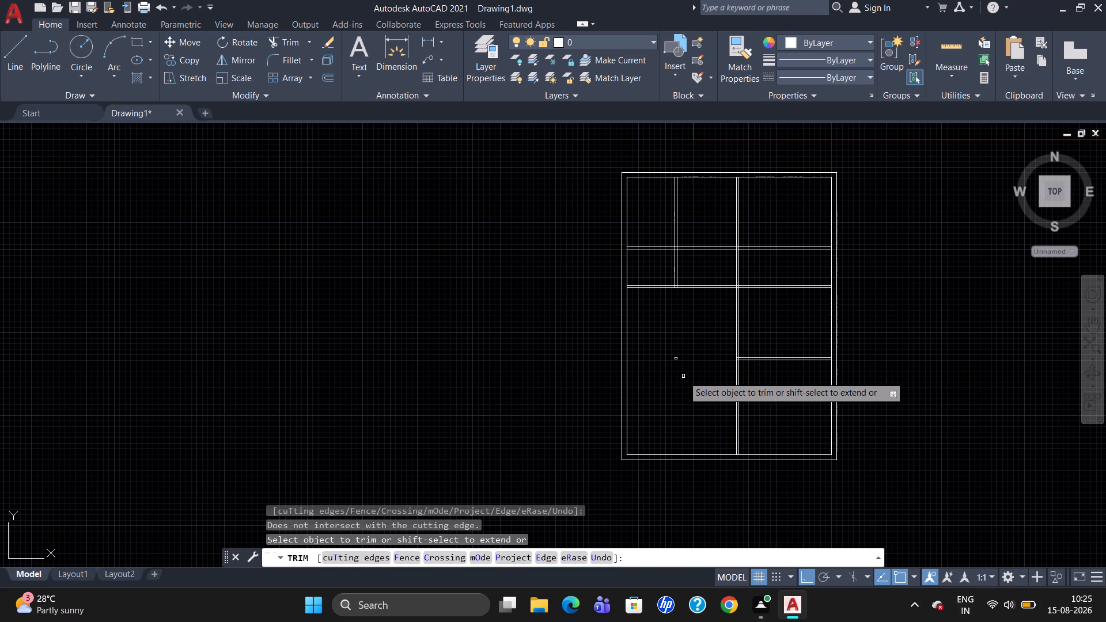
key("Escape")
Erase the small leftover line fragments at the trimmed wall crossing in the large lower-left room.
left_click_drag(689, 361, 676, 347)
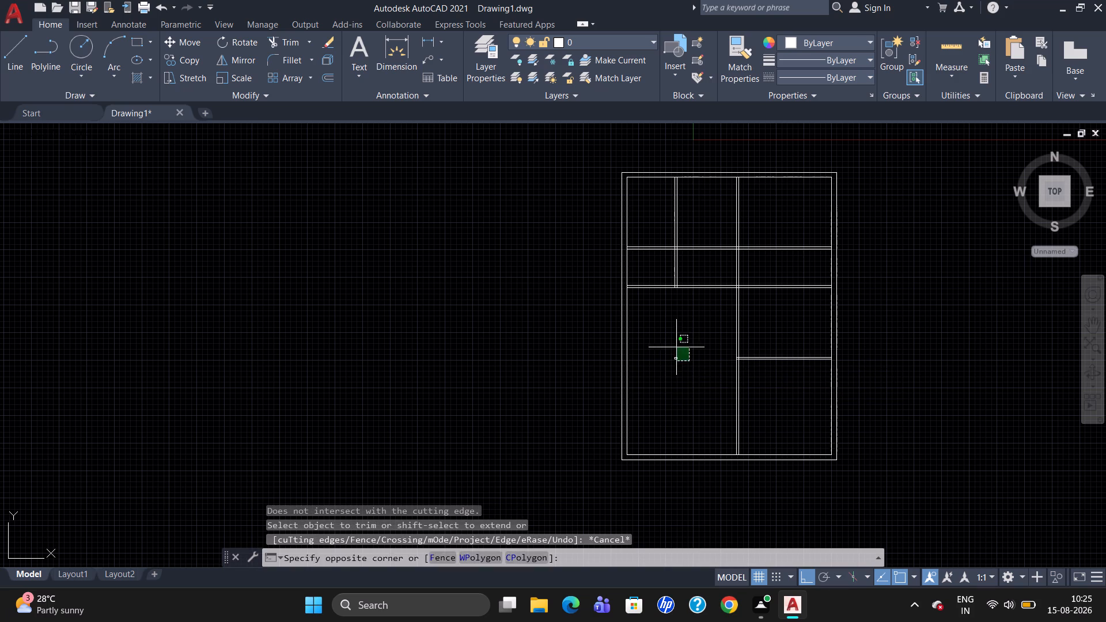
left_click_drag(676, 347, 665, 379)
key("Delete")
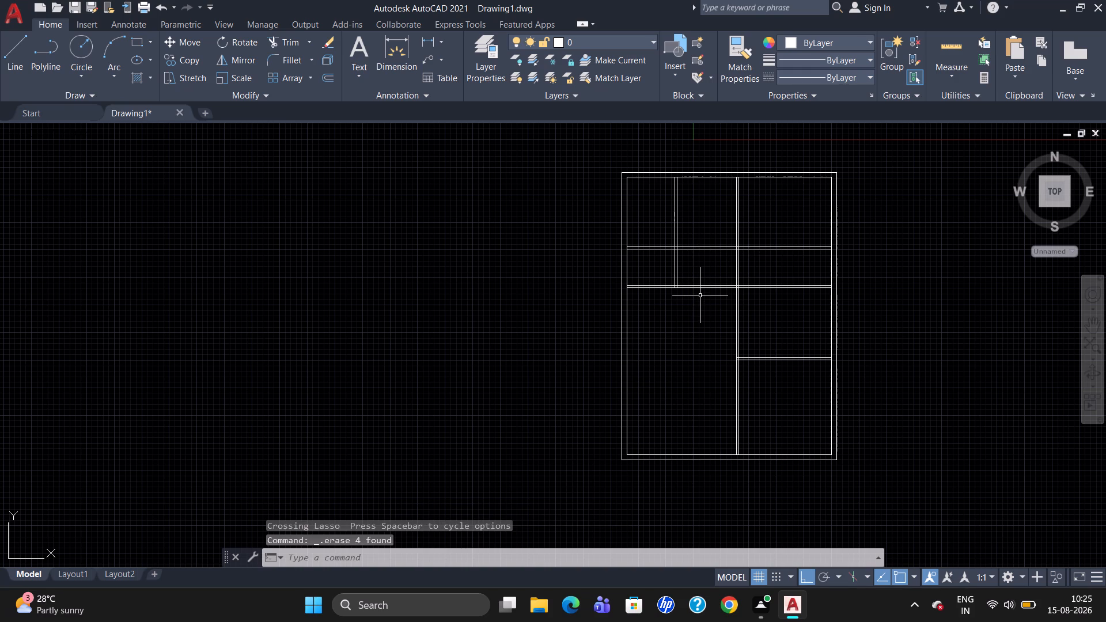
Trim both lines of the first horizontal partition between the first and second vertical partitions.
type("tr")
key("Return")
key("Return")
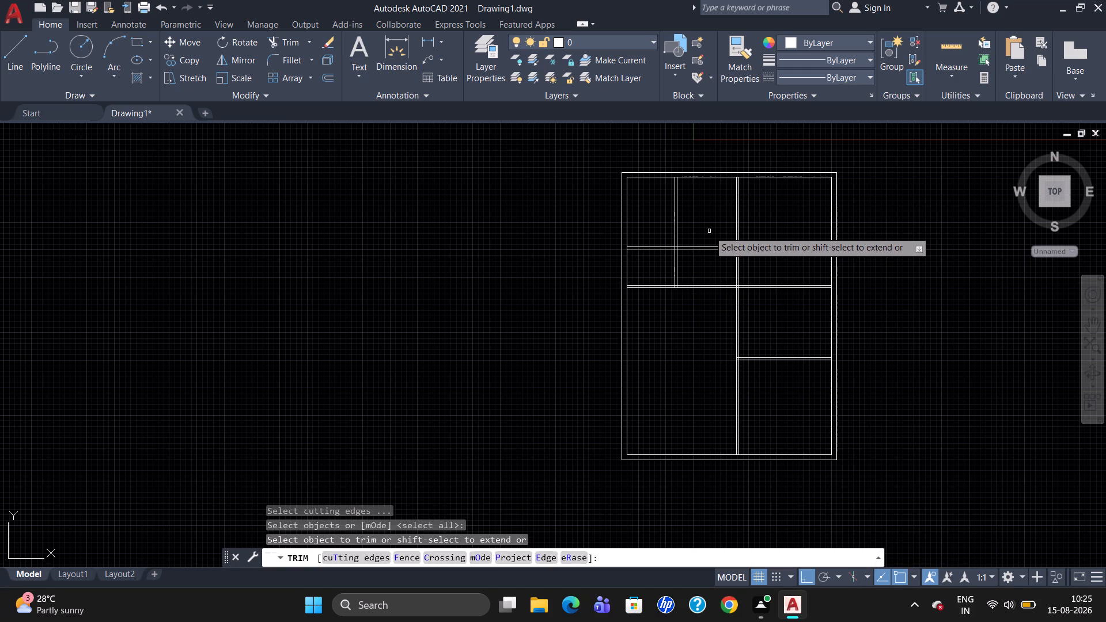
left_click(705, 245)
left_click(705, 249)
left_click(705, 247)
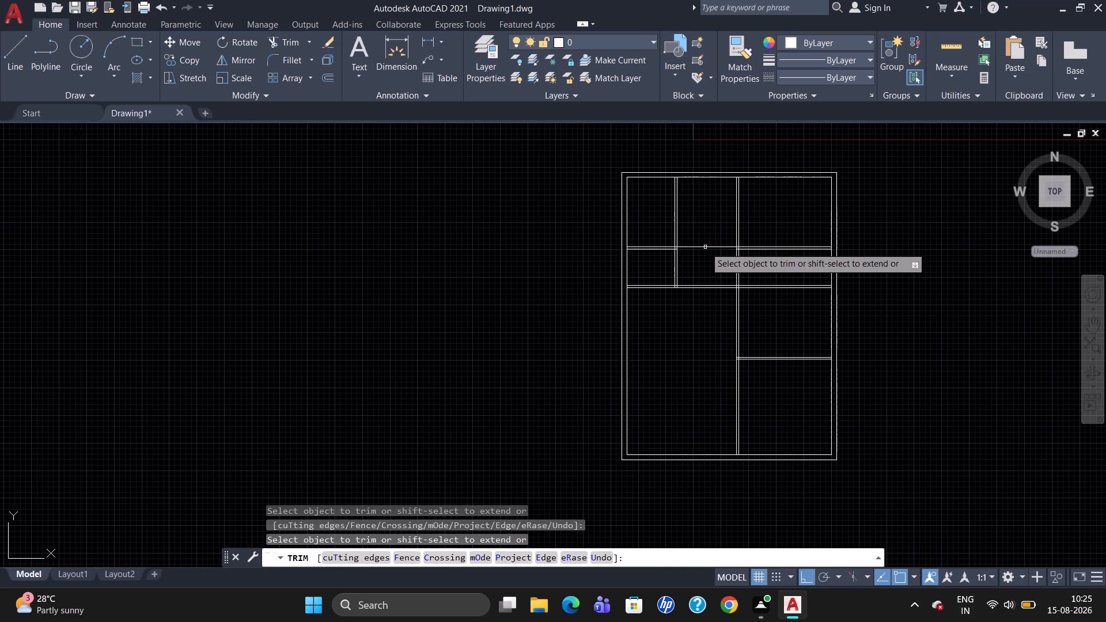
left_click(706, 245)
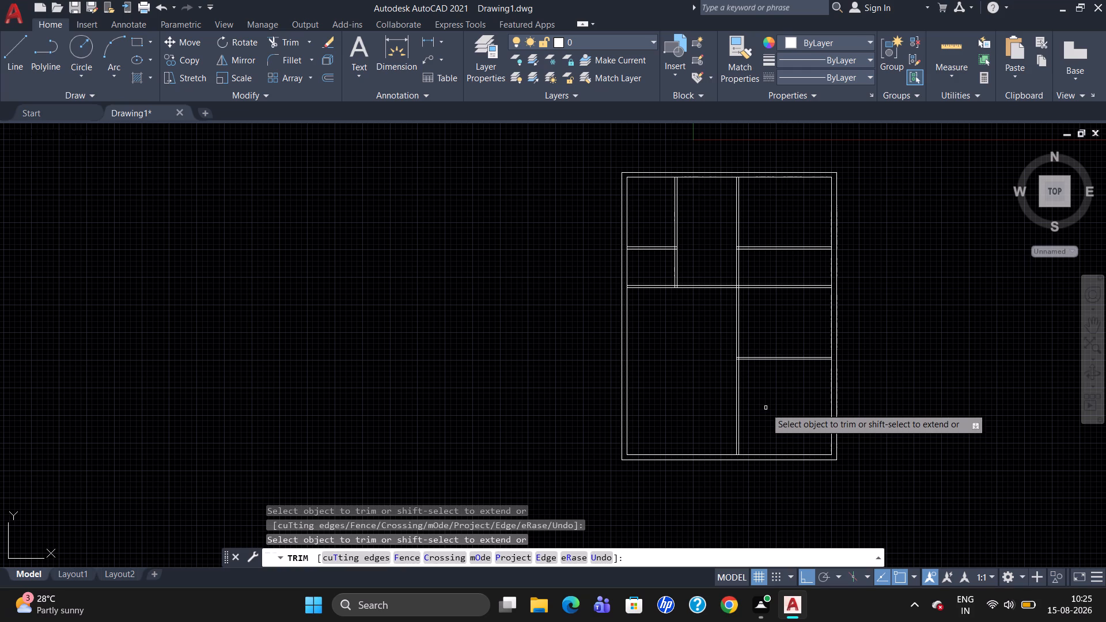
scroll(875, 370, "down", 1)
scroll(868, 361, "up", 2)
scroll(868, 361, "down", 1)
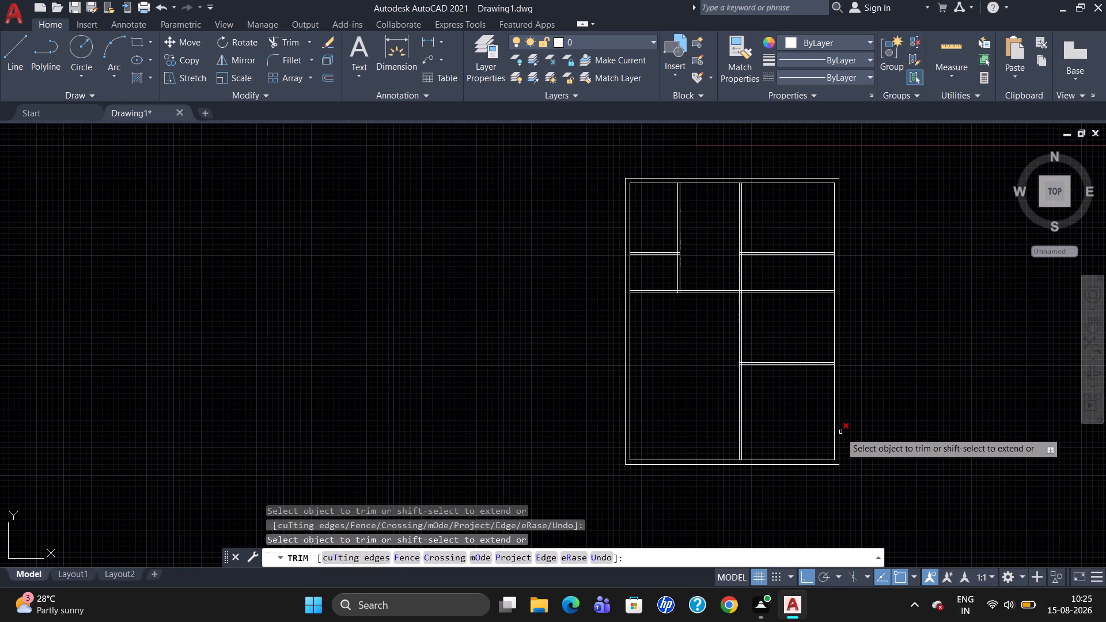
key("Escape")
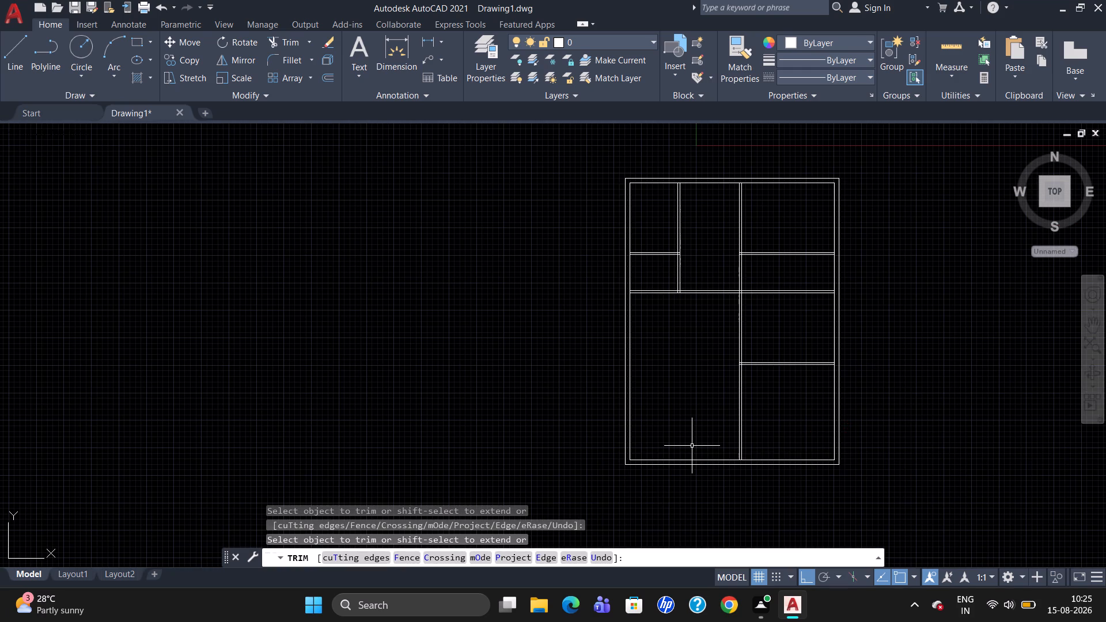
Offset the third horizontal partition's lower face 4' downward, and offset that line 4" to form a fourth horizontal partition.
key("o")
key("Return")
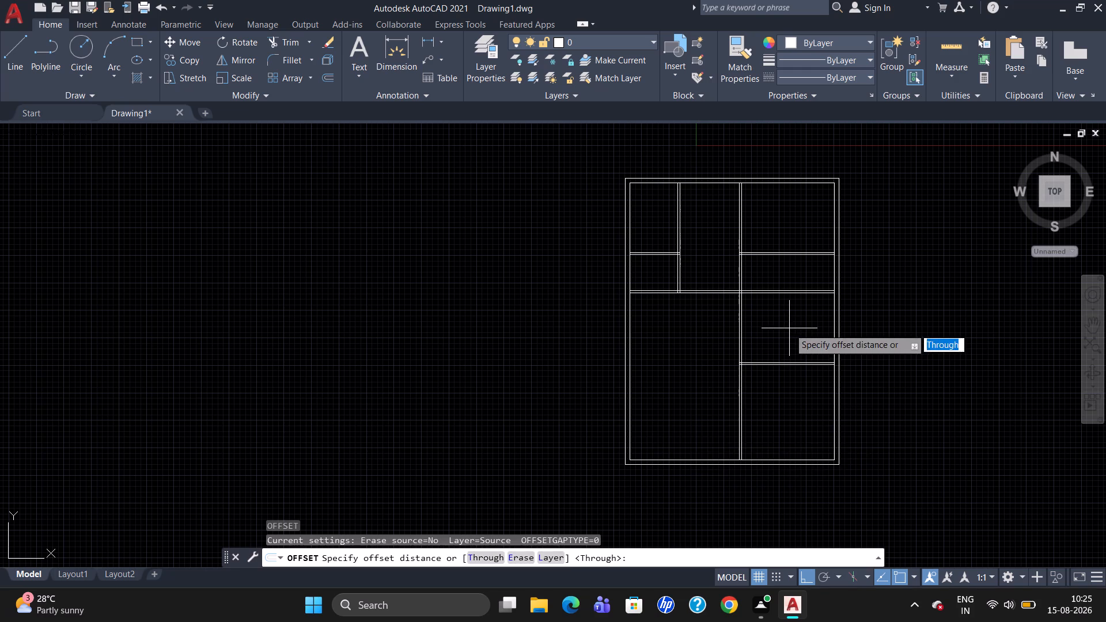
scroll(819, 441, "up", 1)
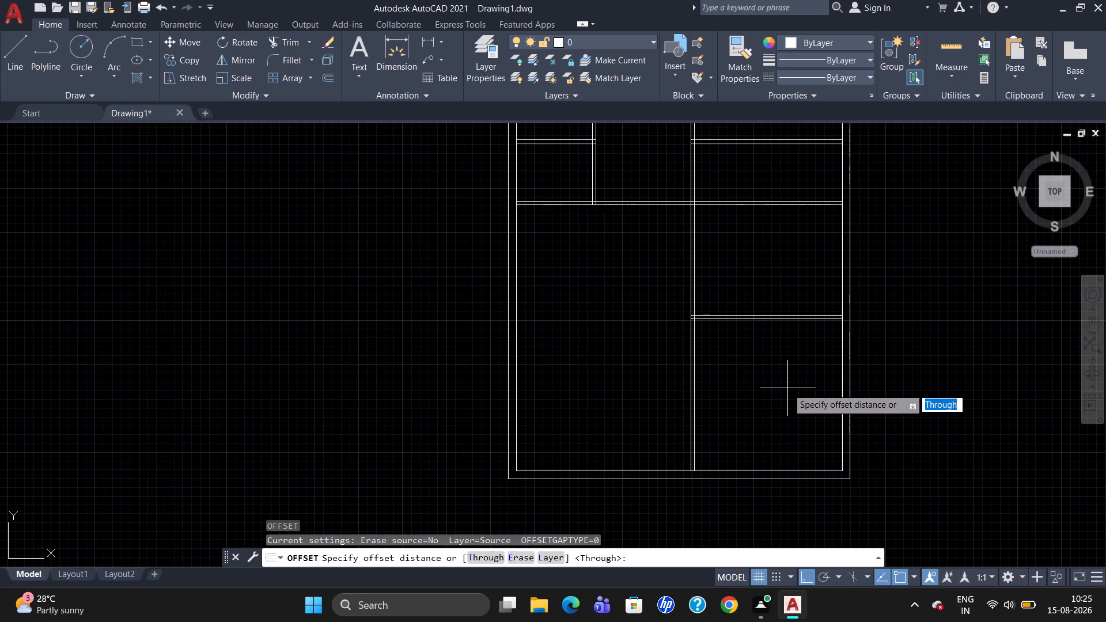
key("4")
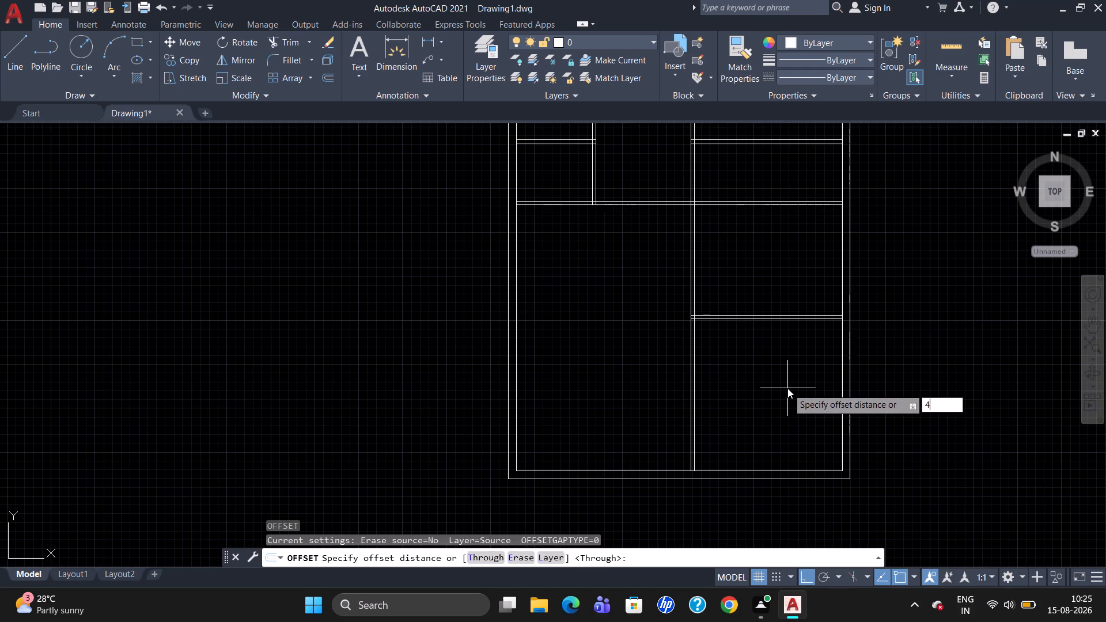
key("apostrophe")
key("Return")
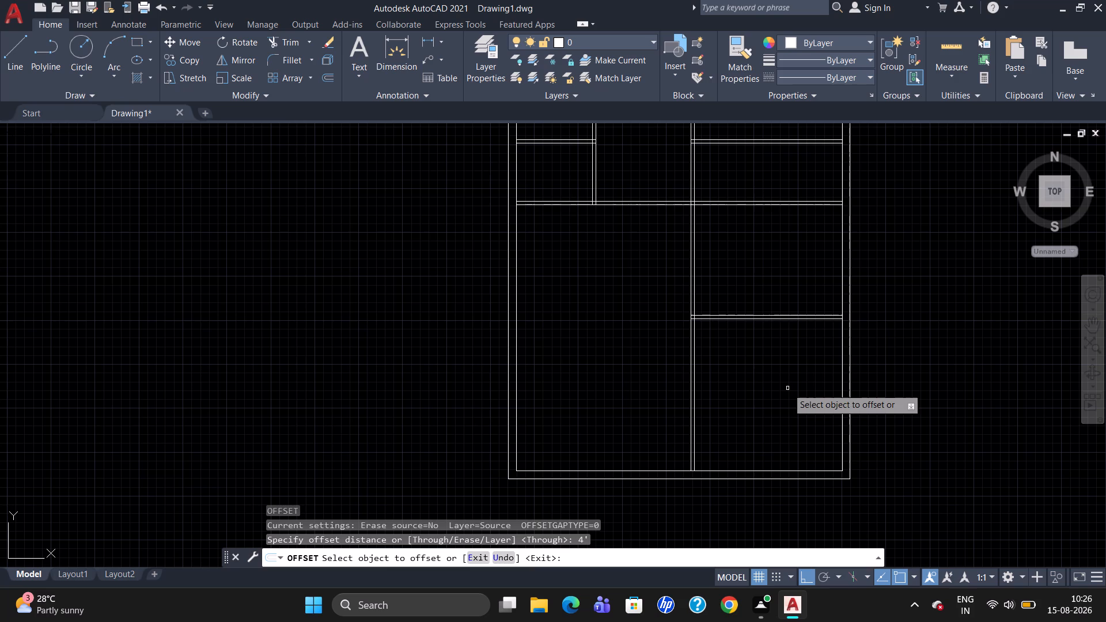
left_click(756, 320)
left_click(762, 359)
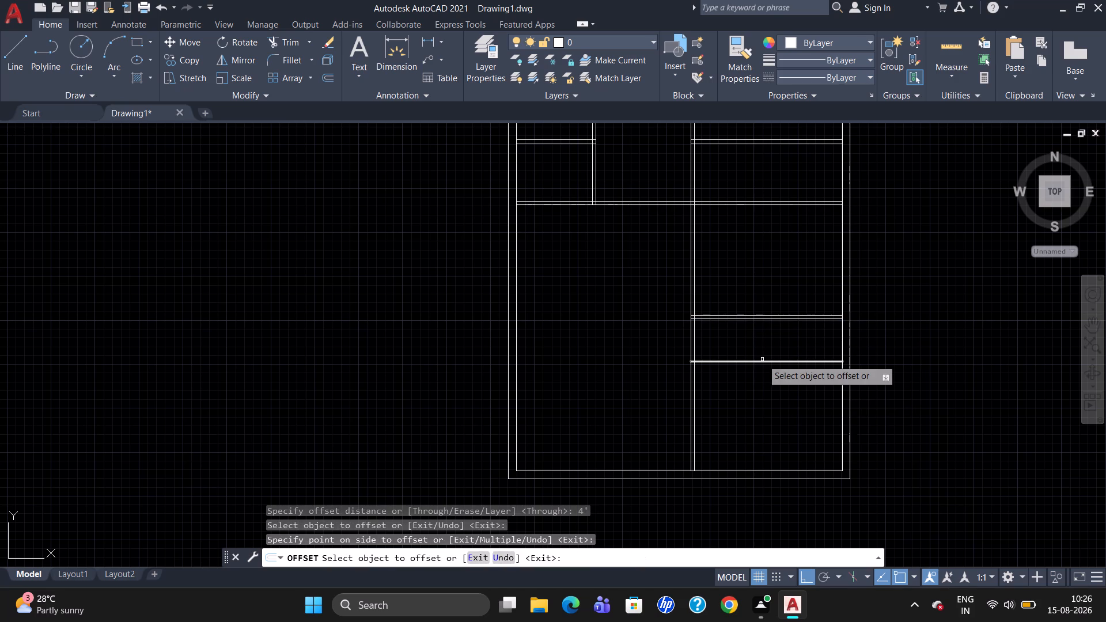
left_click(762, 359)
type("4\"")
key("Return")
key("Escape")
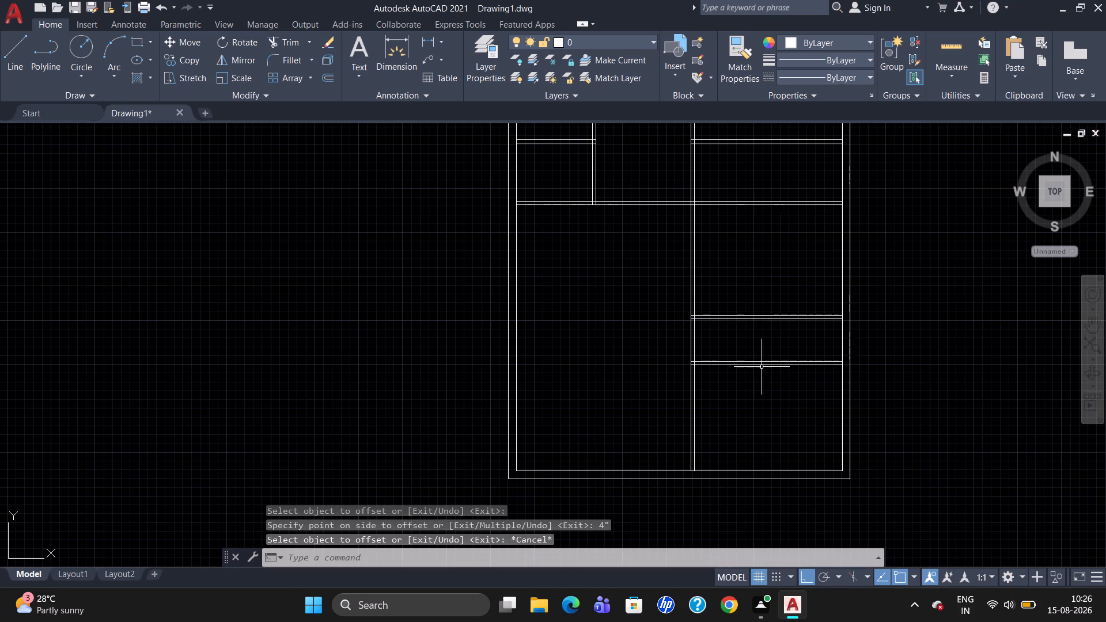
Quick-measure the upper-right room's width and depth.
scroll(797, 392, "down", 1)
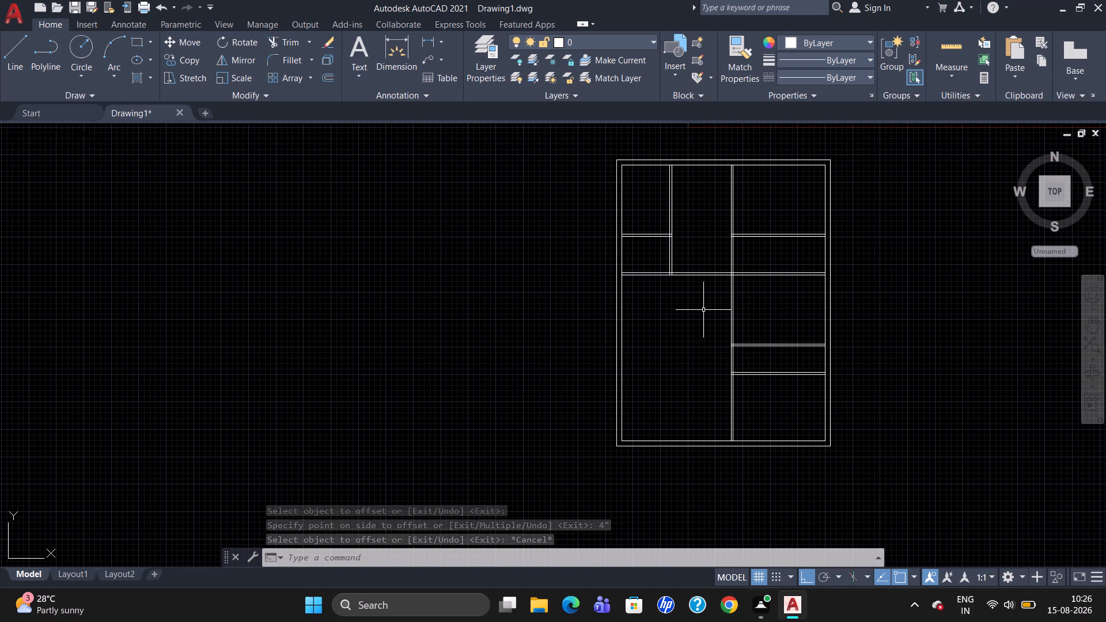
left_click(959, 58)
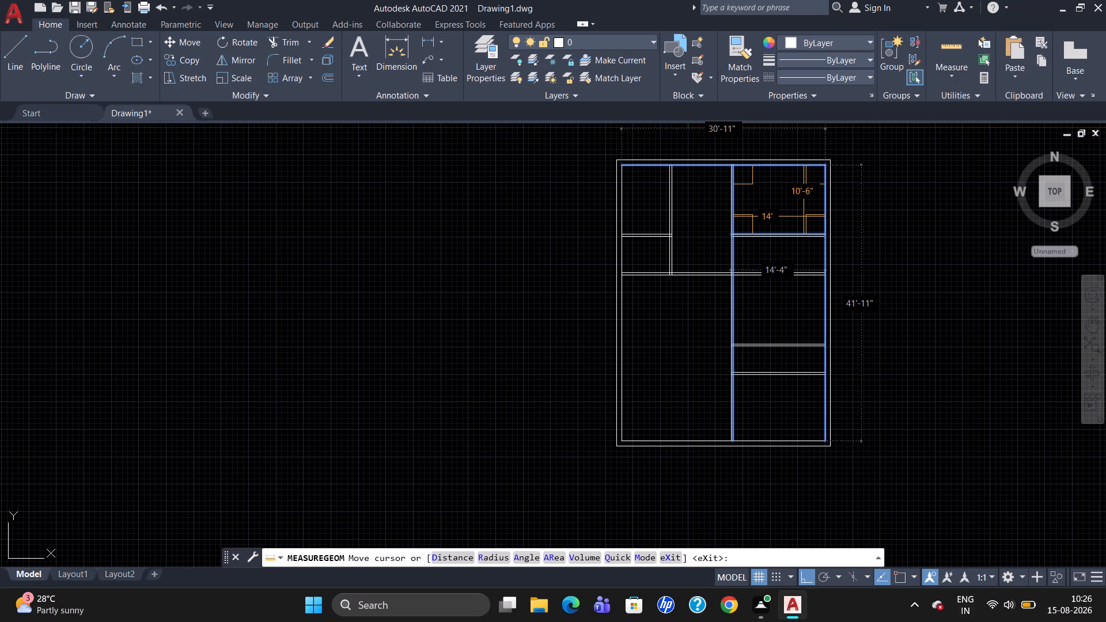
key("Escape")
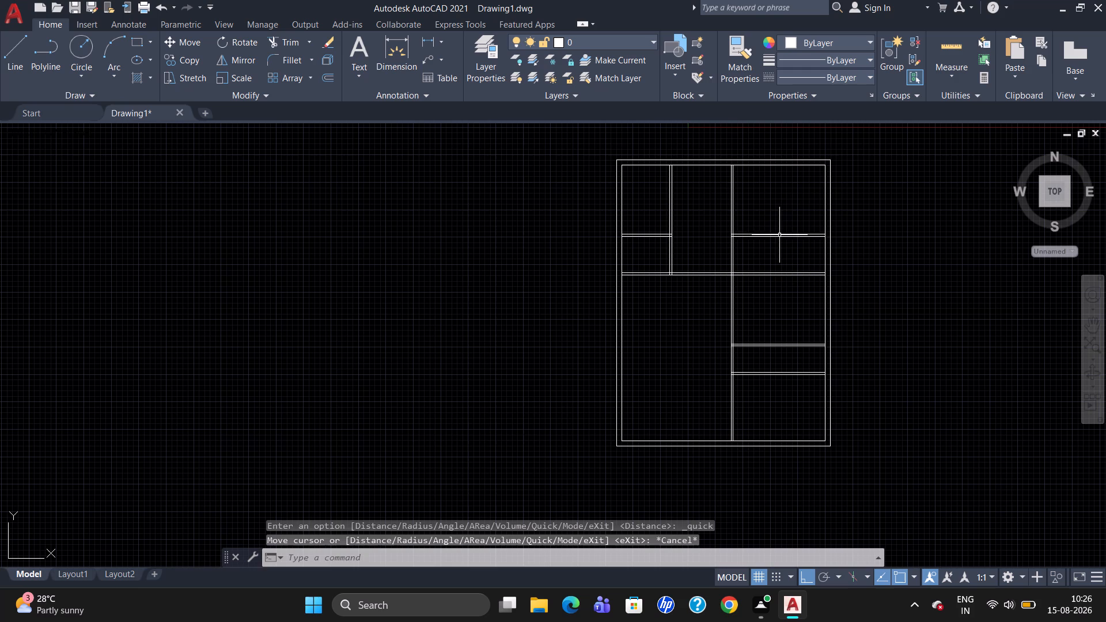
Erase both lines of the four horizontal partitions crossing the right-hand rooms, including the full-width second one, keeping the upper-left room's short partition.
left_click_drag(784, 222, 793, 400)
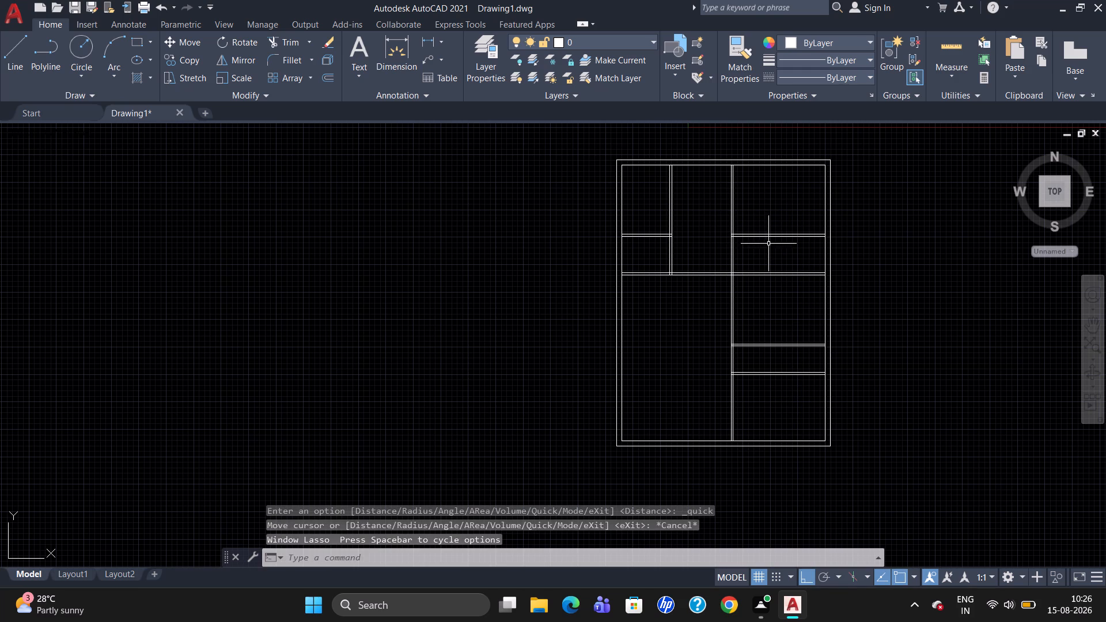
left_click(772, 232)
left_click(772, 237)
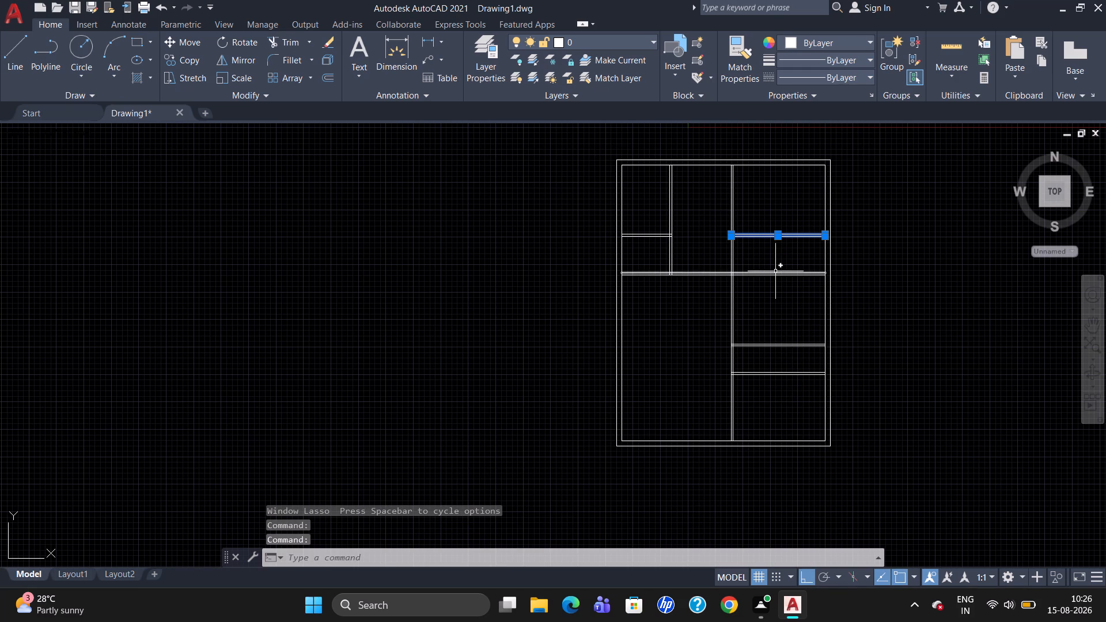
left_click(775, 272)
left_click(775, 275)
left_click(786, 343)
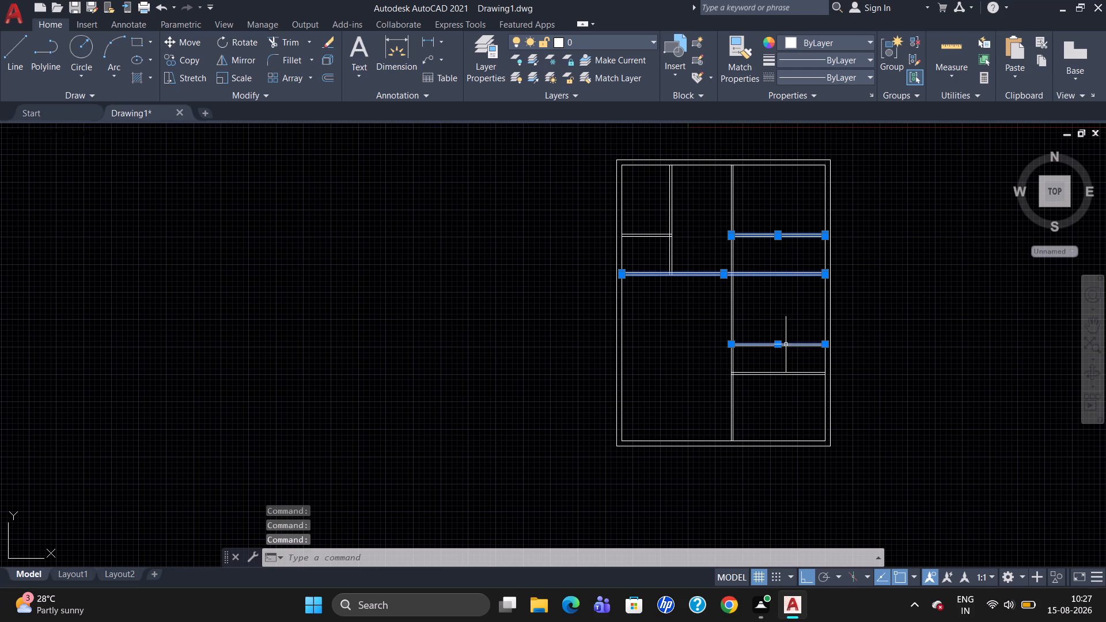
left_click(787, 373)
scroll(789, 374, "up", 2)
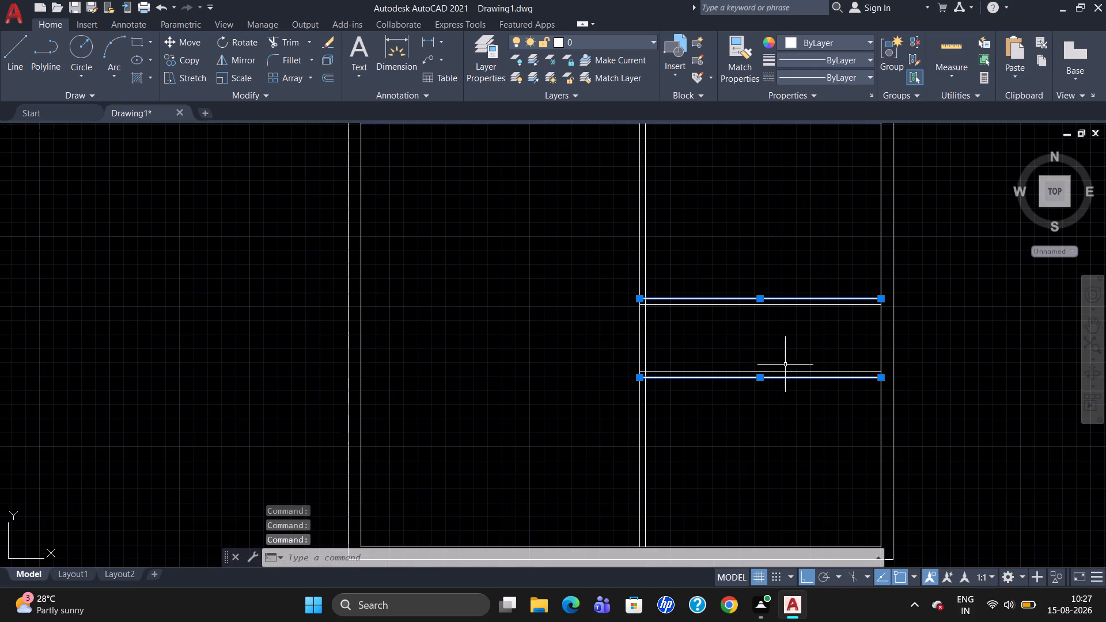
left_click(784, 306)
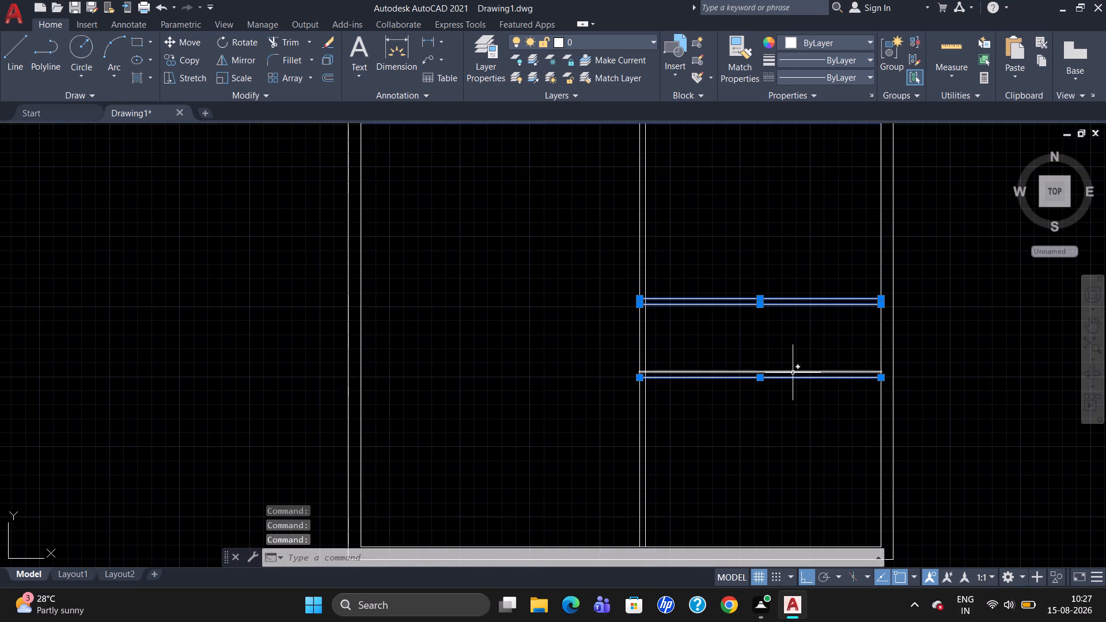
left_click(793, 373)
scroll(793, 374, "down", 3)
key("Delete")
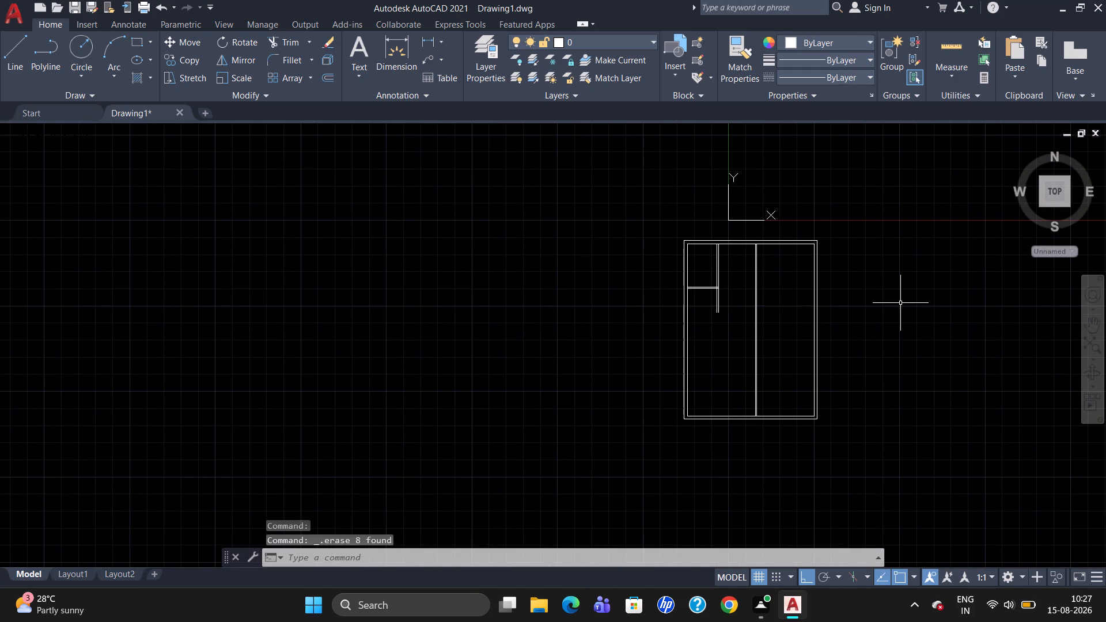
Start the Offset command on the plan with the horizontal partitions removed.
scroll(842, 361, "up", 1)
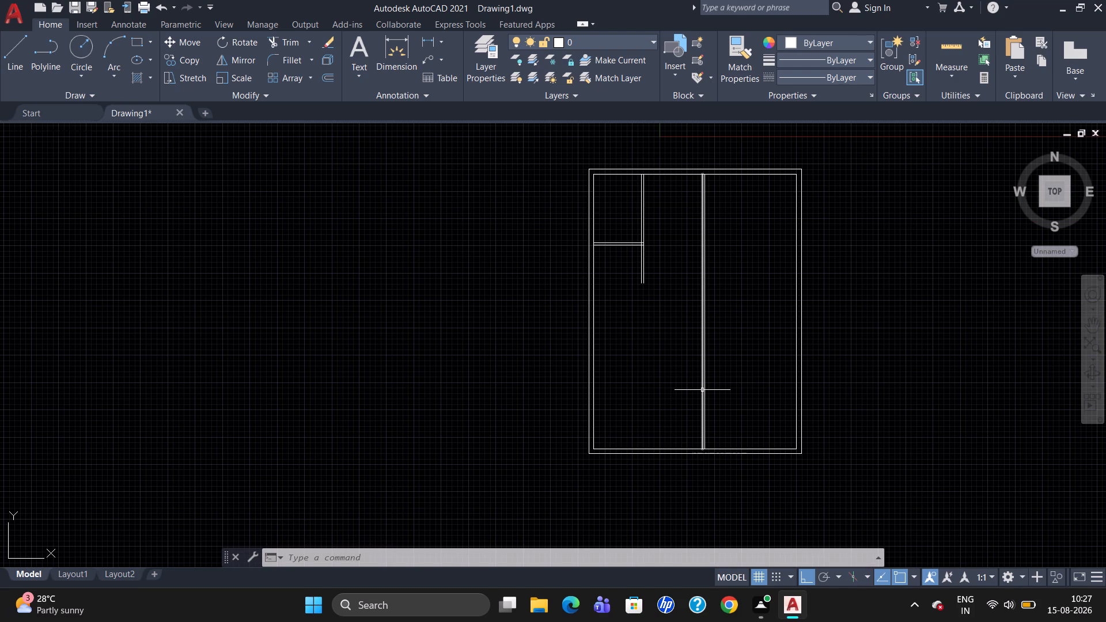
key("o")
key("Return")
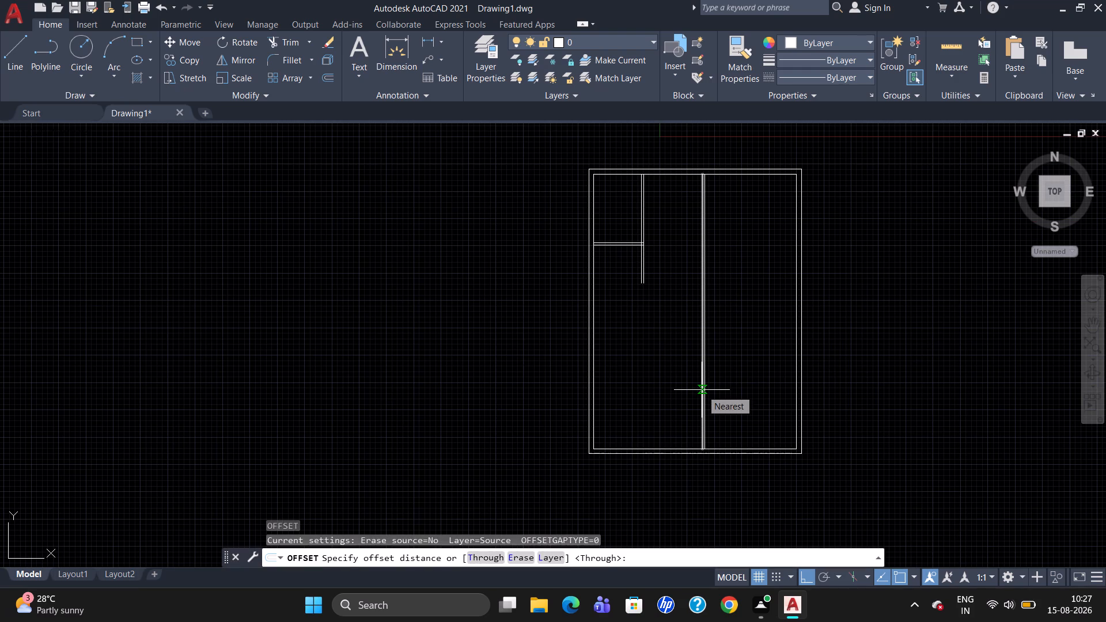
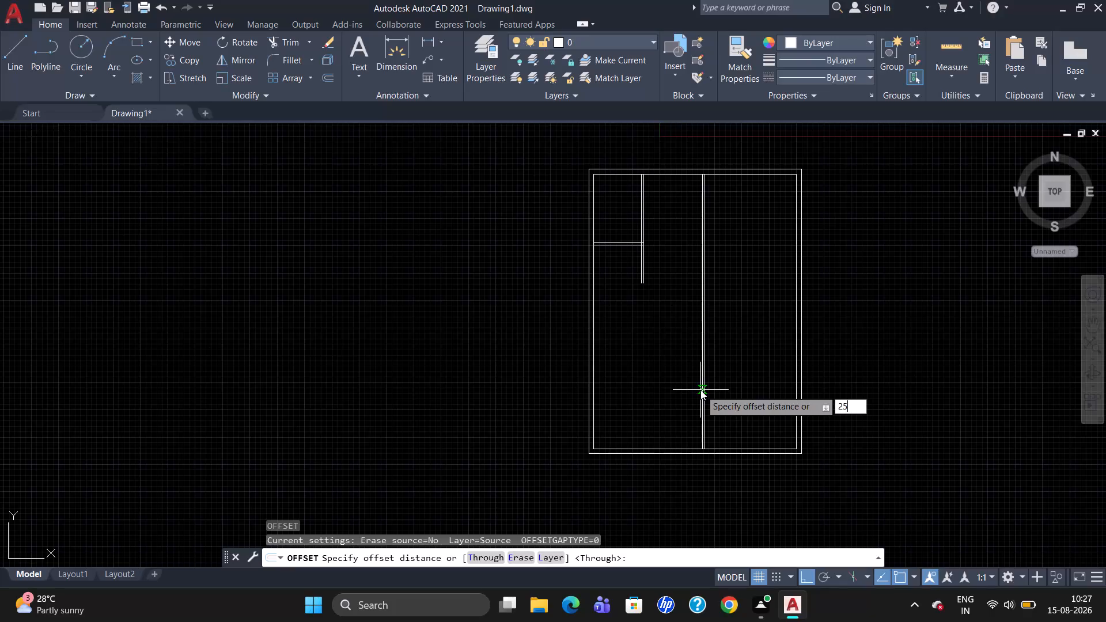
Offset the bottom wall's inner line 25'-3" upward across the full width of the plan.
key("apostrophe")
type("-3")
key("shift+quotedbl")
key("Return")
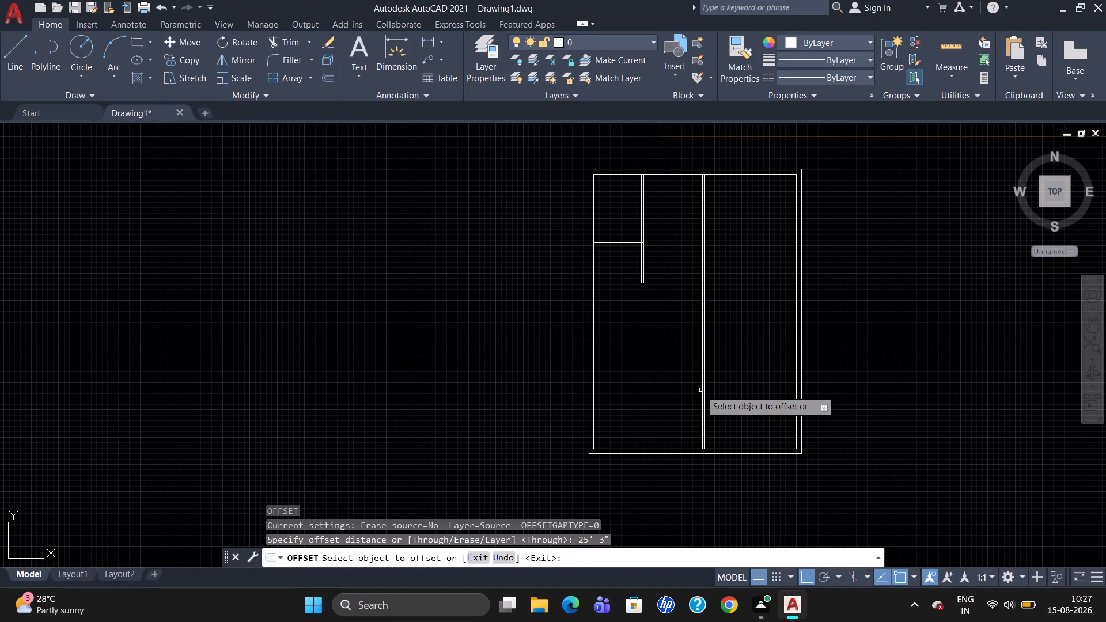
left_click(655, 448)
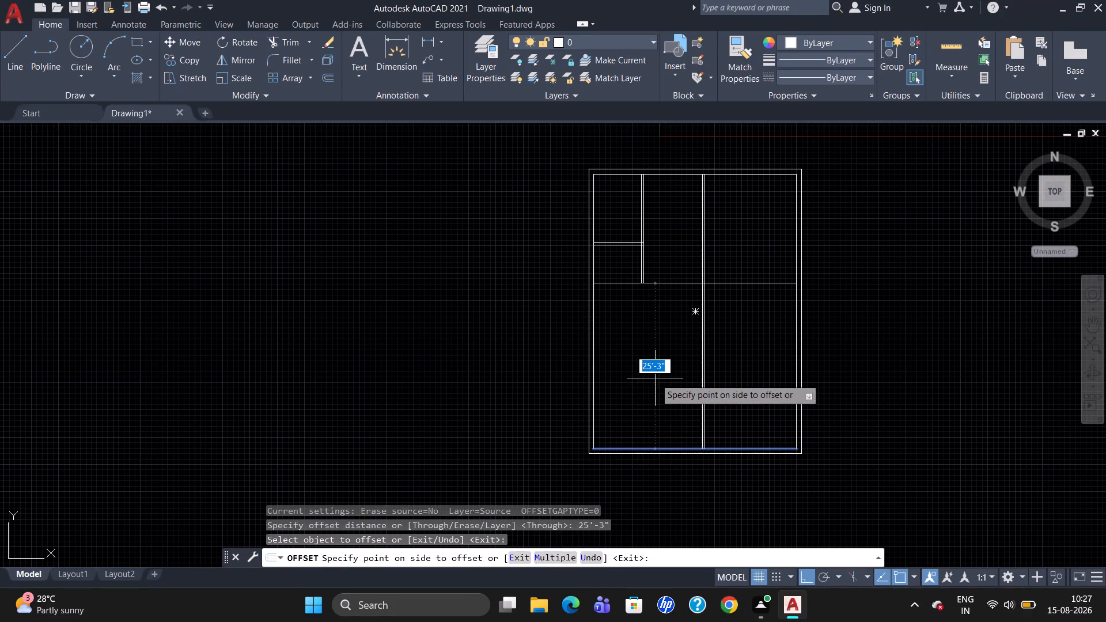
left_click(655, 377)
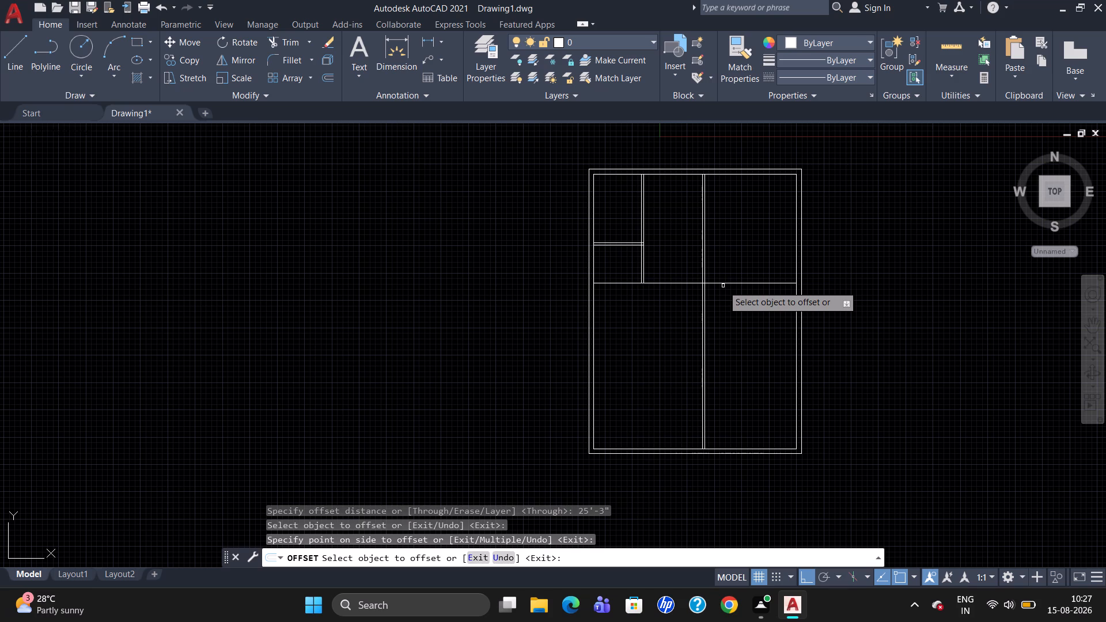
Offset the top wall's inner line 11'-6" downward, and offset that line 4" to form a horizontal partition.
left_click(751, 175)
type("11")
type("'-6\"")
key("Return")
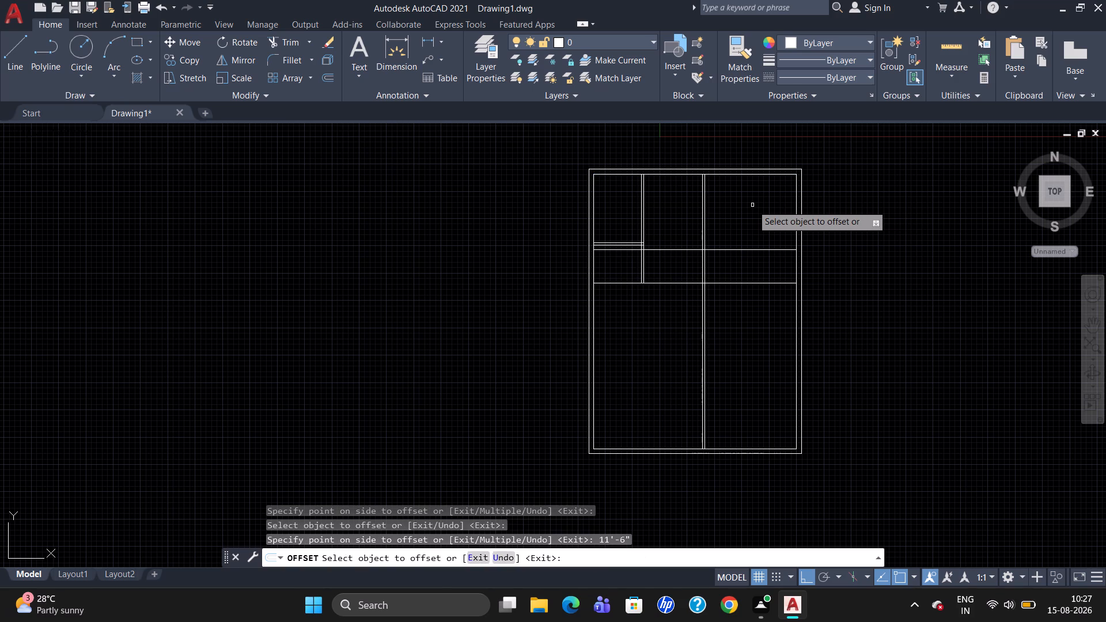
left_click(743, 249)
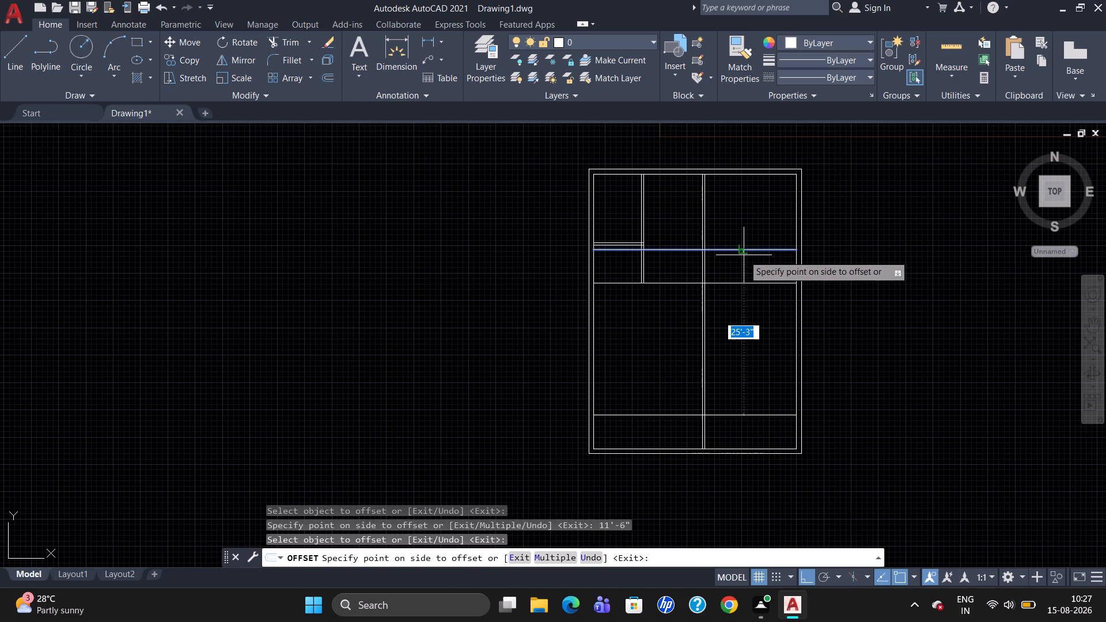
type("4\"")
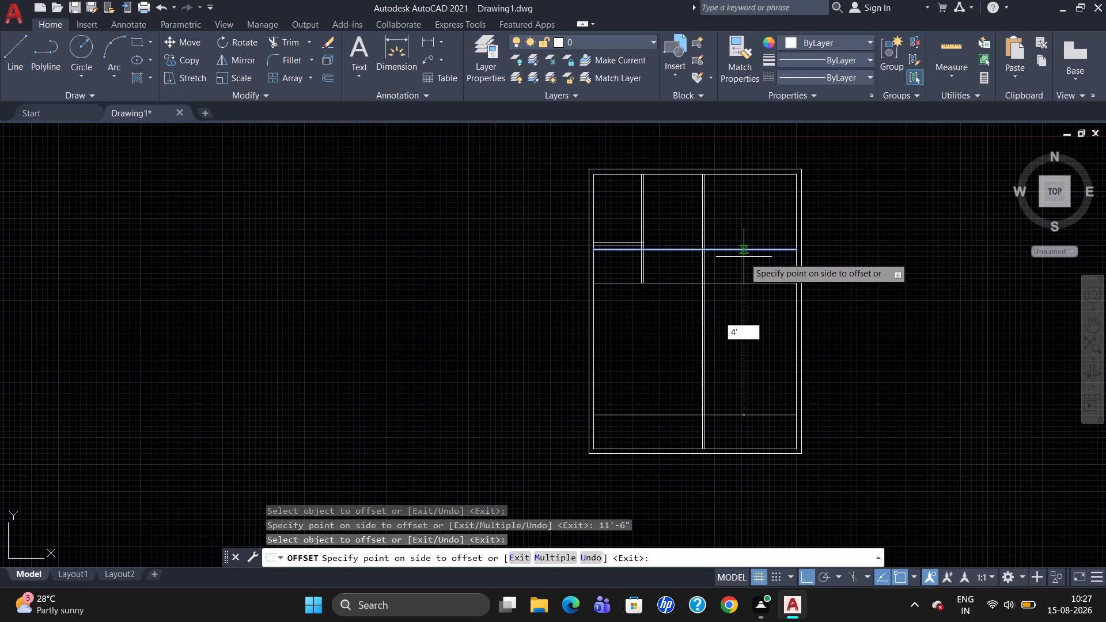
key("Return")
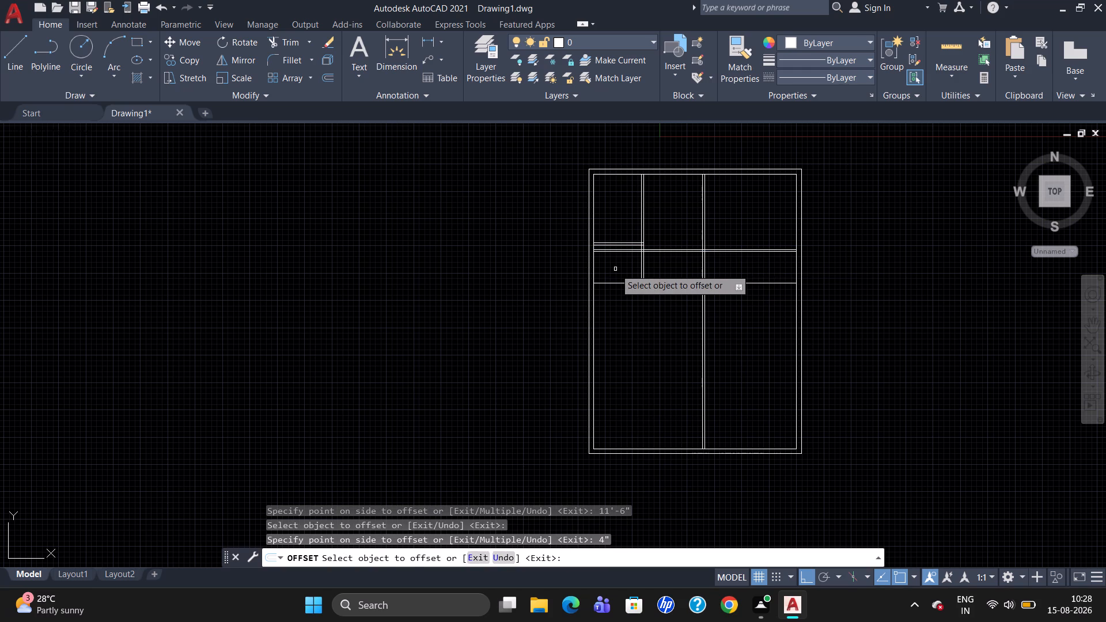
key("Escape")
Trim the new horizontal partition away west of the central vertical partition and erase its leftover pieces inside the short vertical partition.
type("tr")
key("Return")
key("Return")
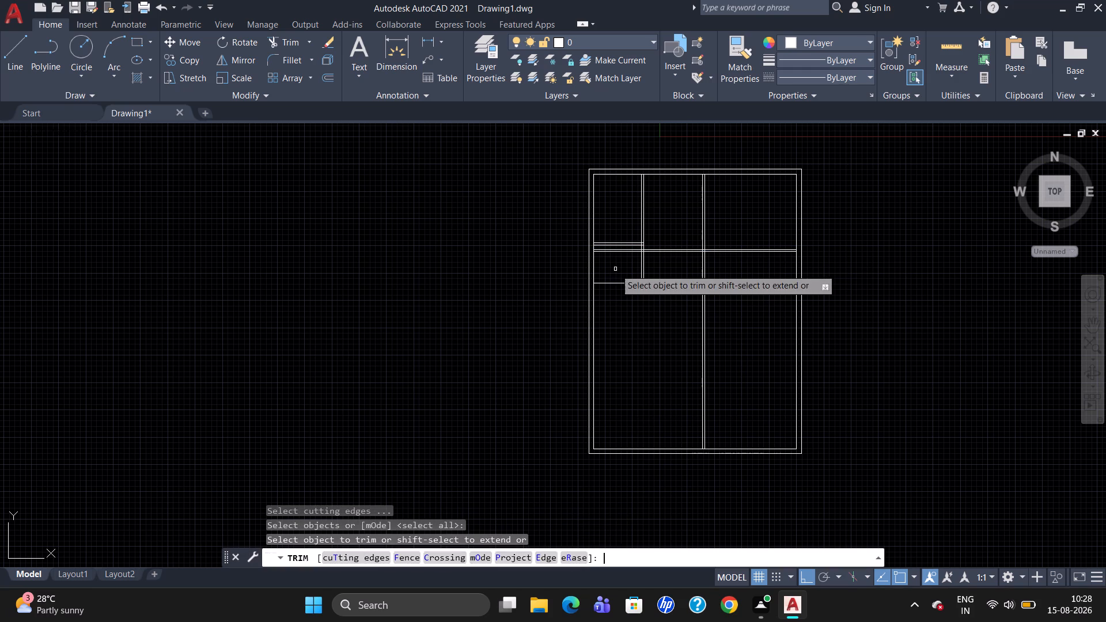
left_click(680, 252)
left_click(680, 249)
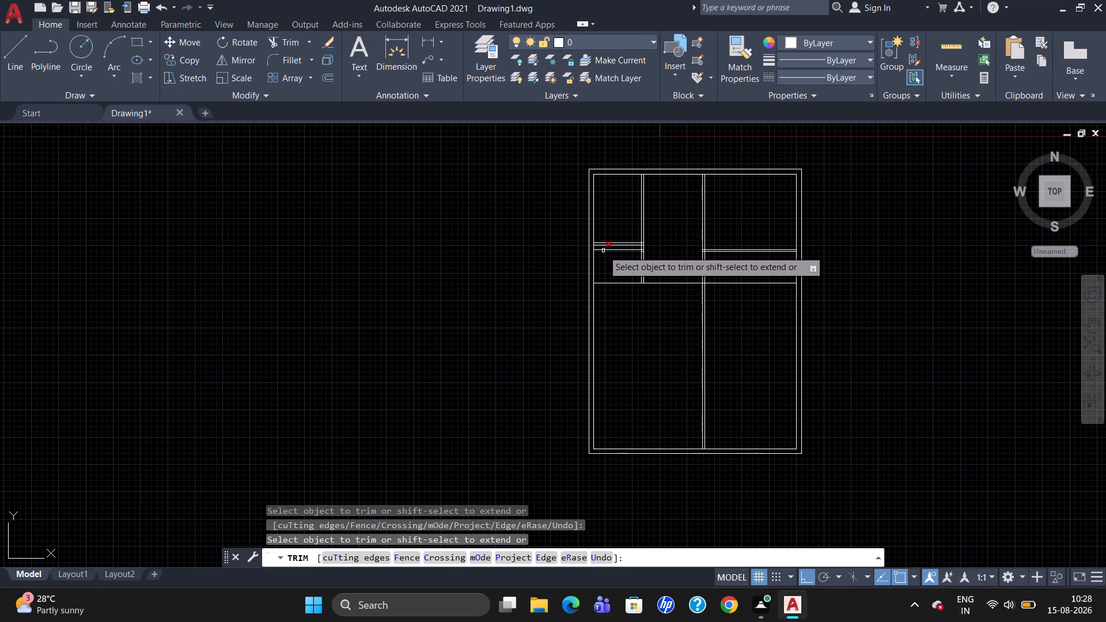
left_click(604, 250)
left_click(614, 251)
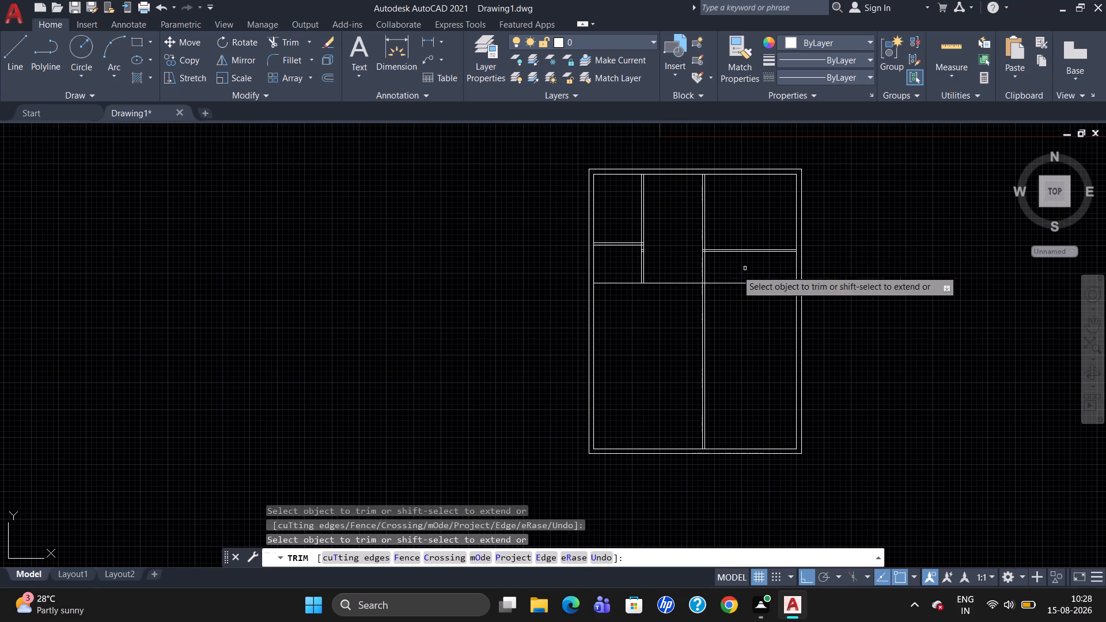
scroll(679, 267, "up", 3)
left_click(529, 202)
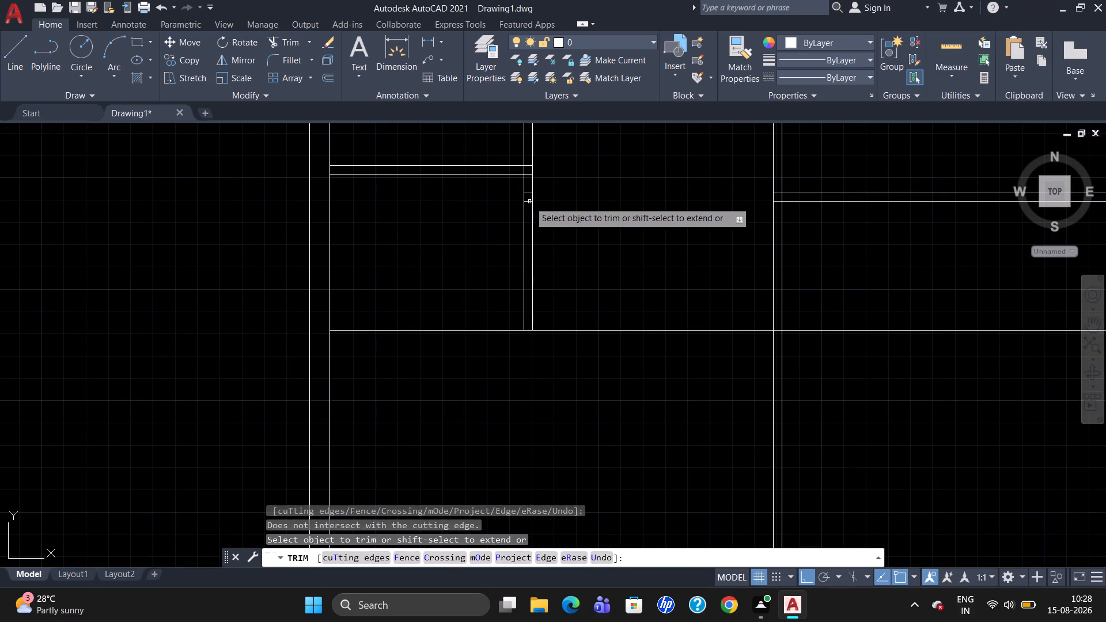
scroll(600, 214, "down", 1)
key("Escape")
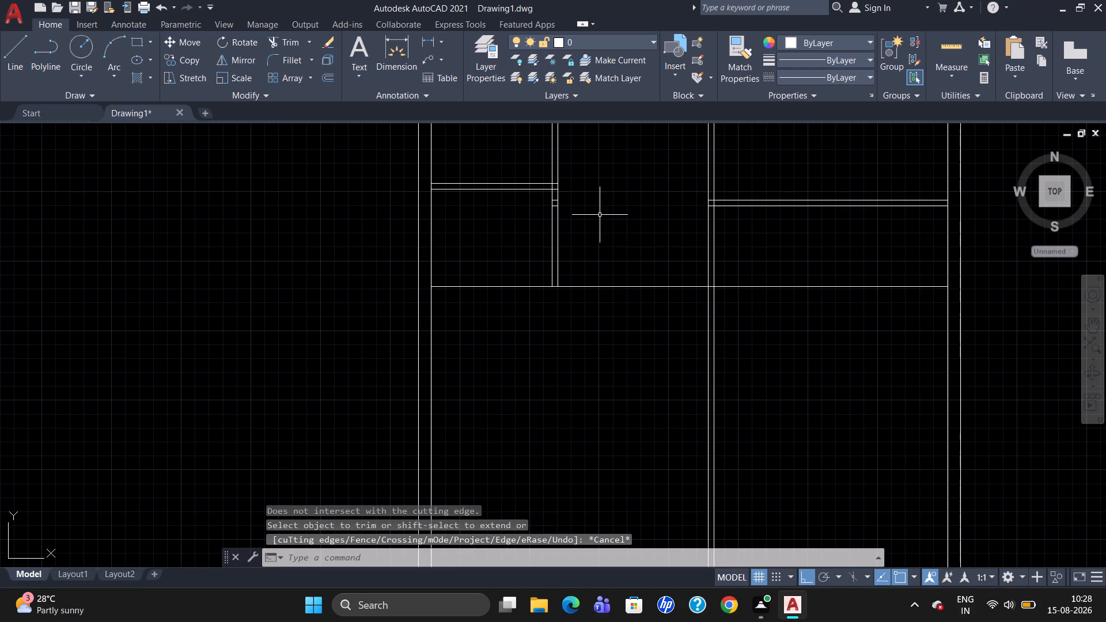
scroll(595, 221, "up", 1)
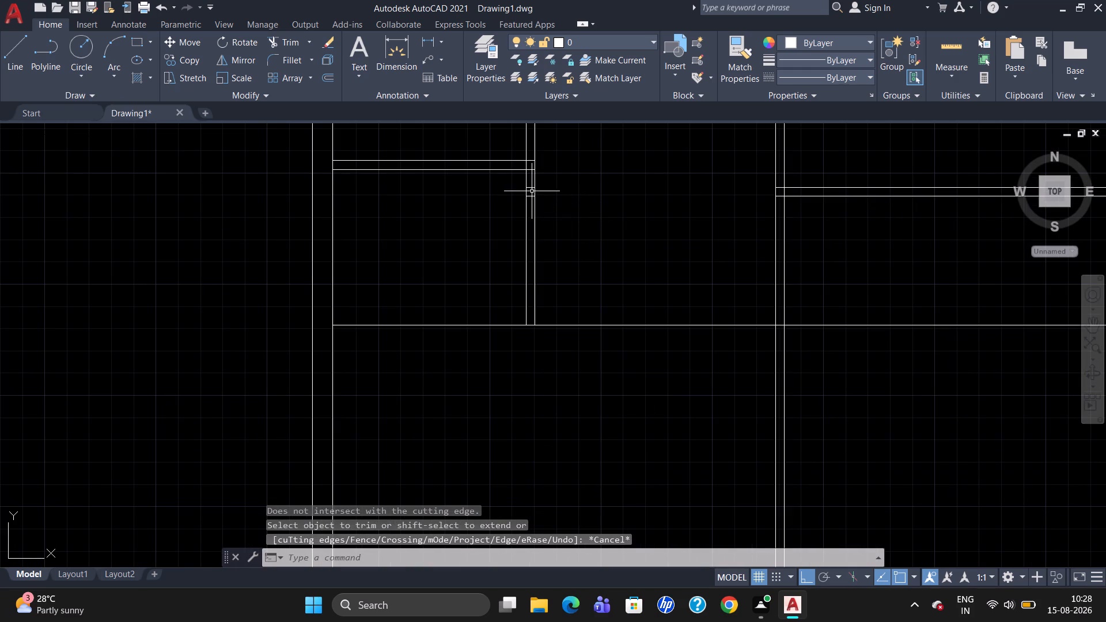
left_click(532, 188)
left_click(529, 198)
key("Delete")
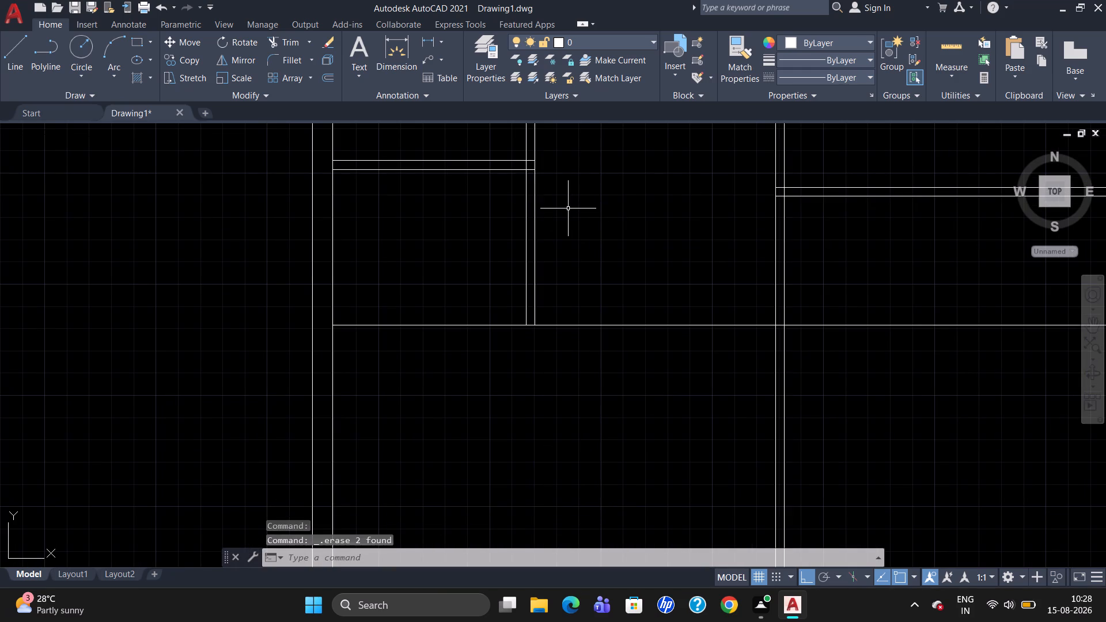
Quick-measure the width and depth of the small room below the upper-left room.
scroll(753, 121, "down", 3)
scroll(874, 210, "down", 1)
scroll(870, 196, "up", 2)
scroll(846, 228, "down", 2)
scroll(856, 175, "up", 2)
scroll(847, 193, "down", 2)
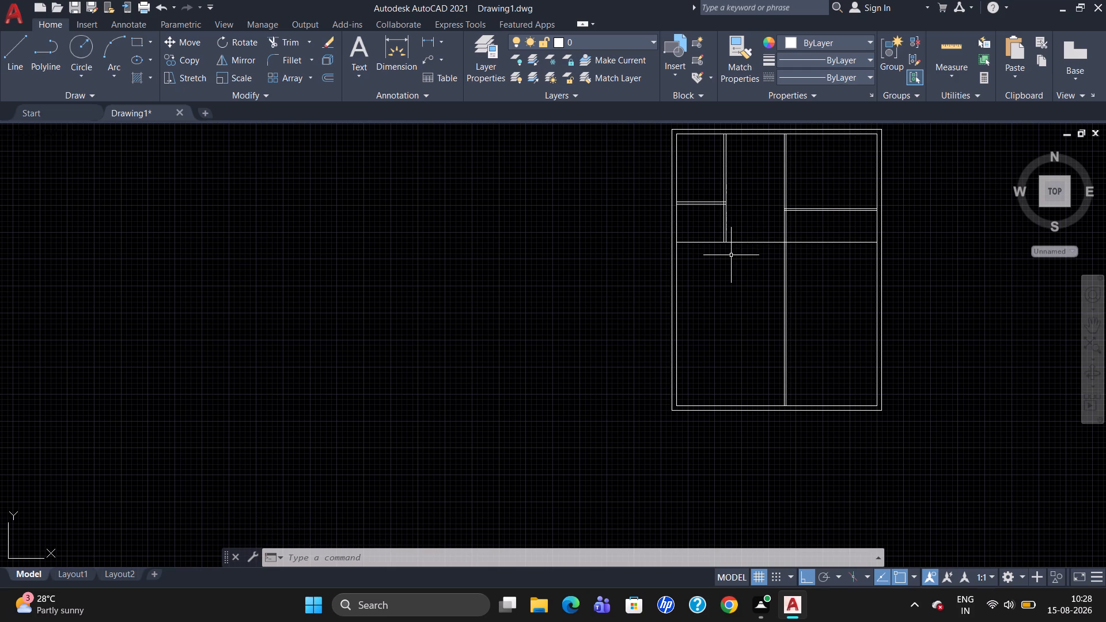
left_click(960, 63)
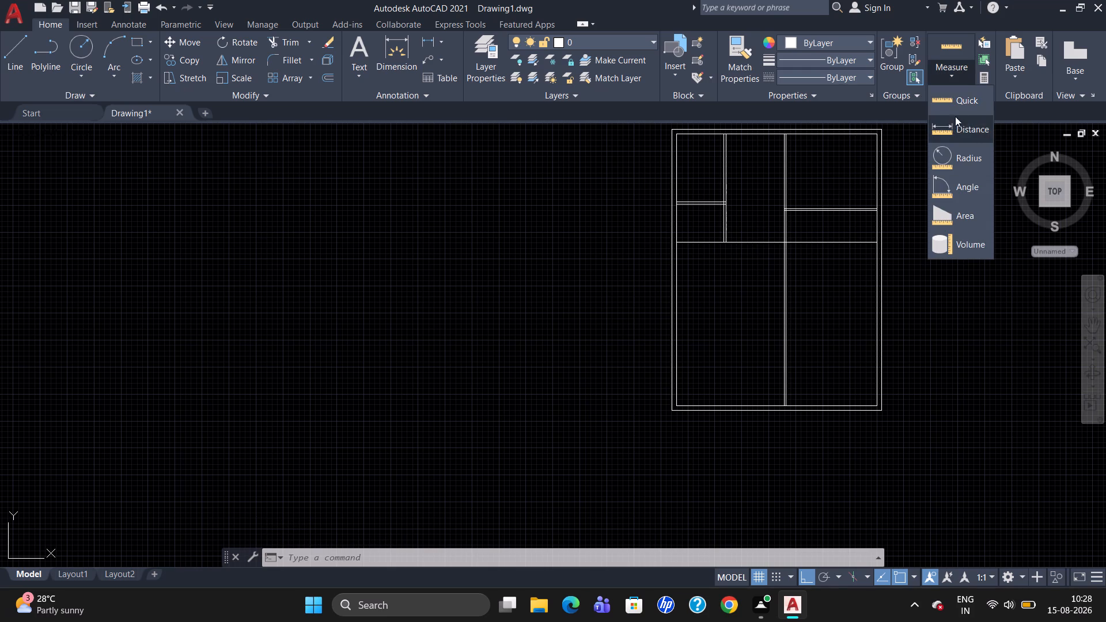
left_click(956, 105)
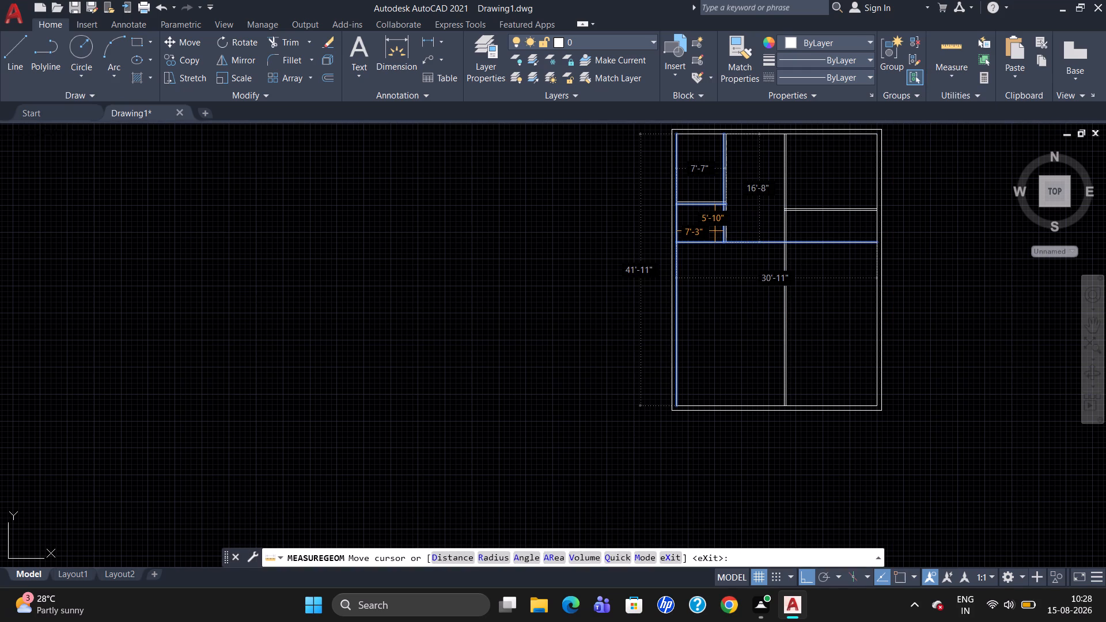
key("Escape")
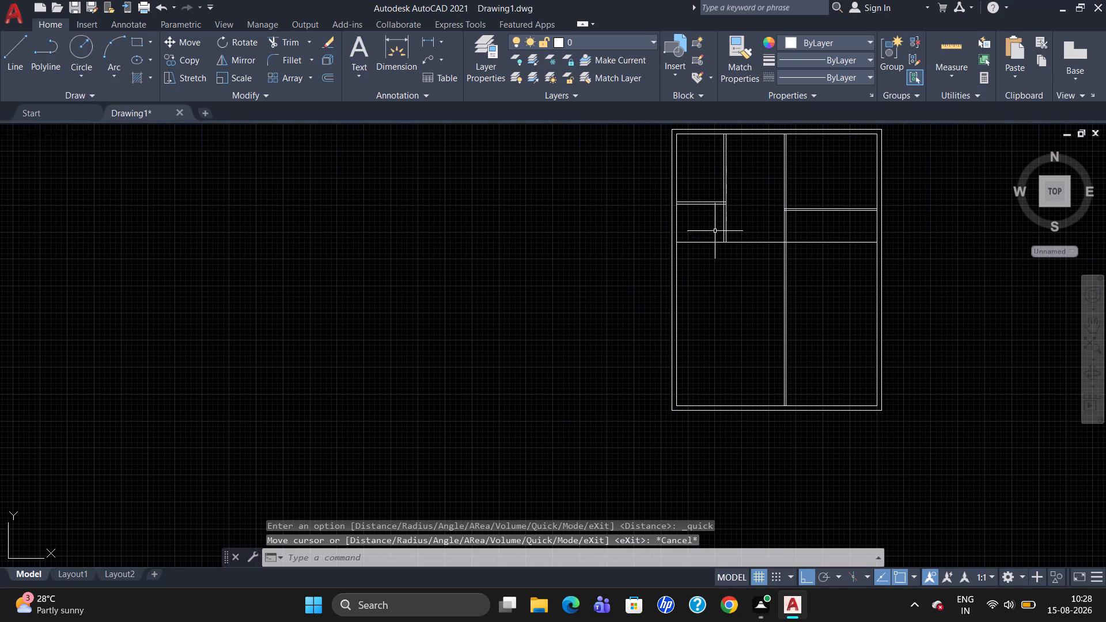
Offset the full-width horizontal line below the small room 4" downward to form a partition.
key("o")
key("Return")
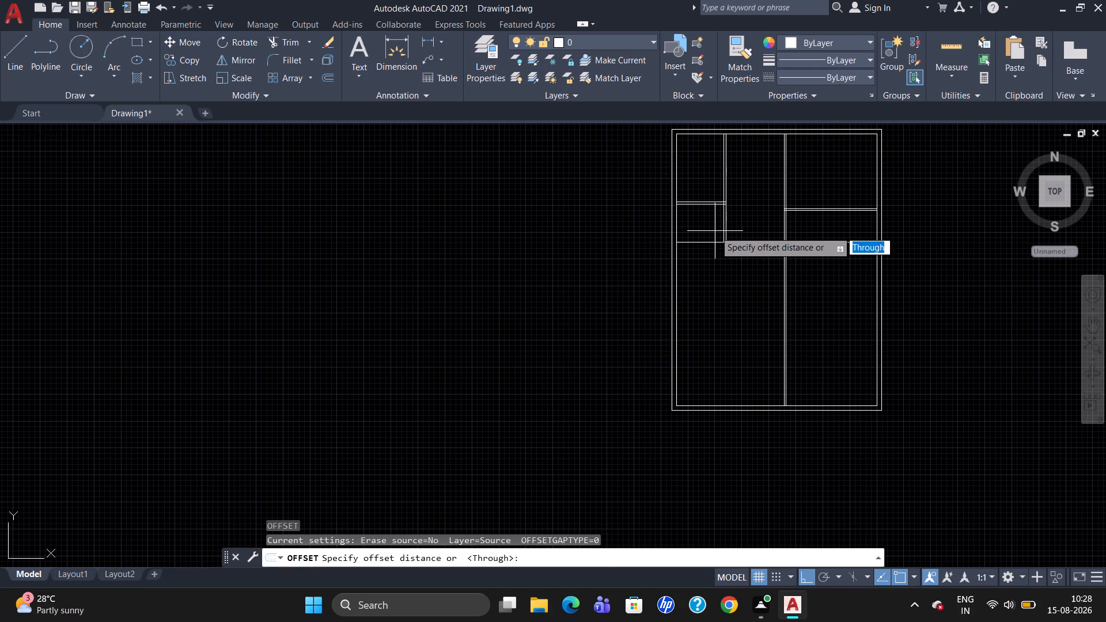
key("4")
key("shift+quotedbl")
key("Return")
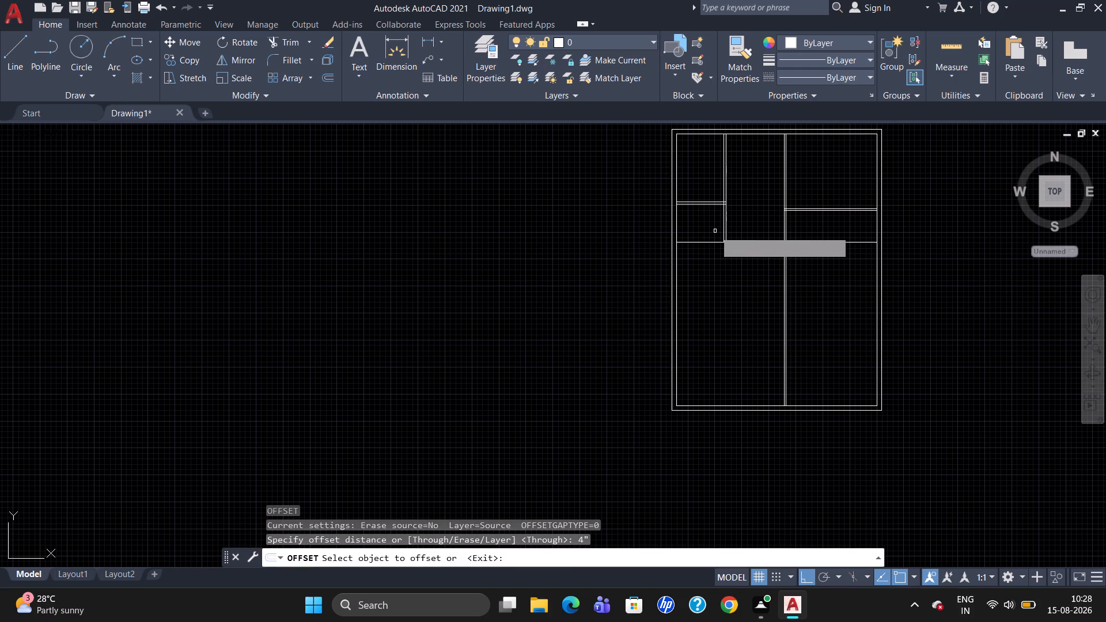
left_click(738, 242)
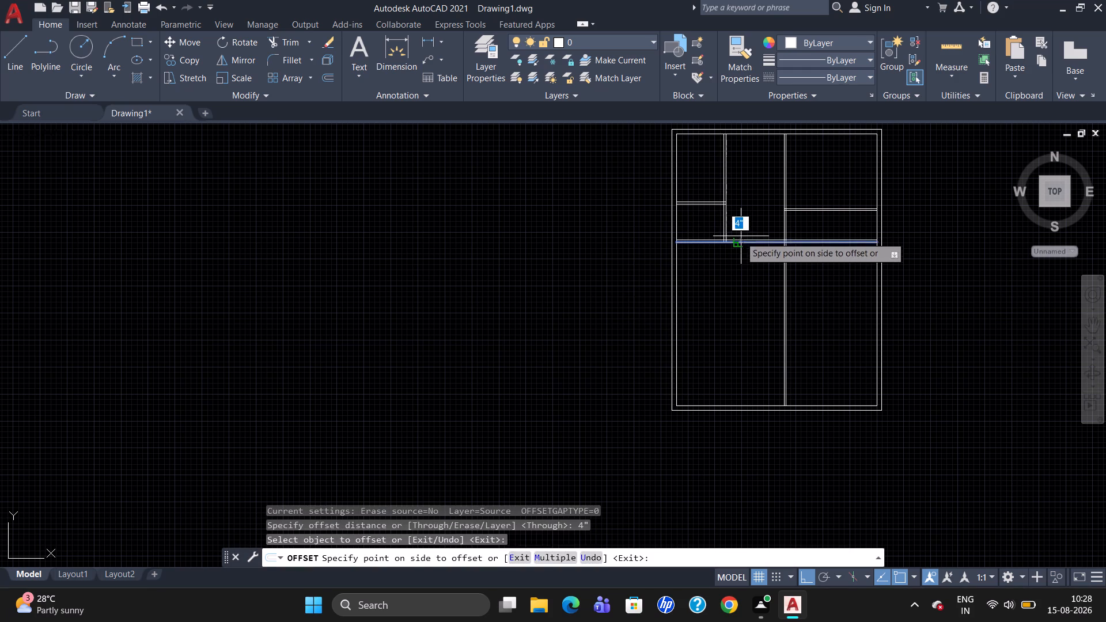
left_click(741, 236)
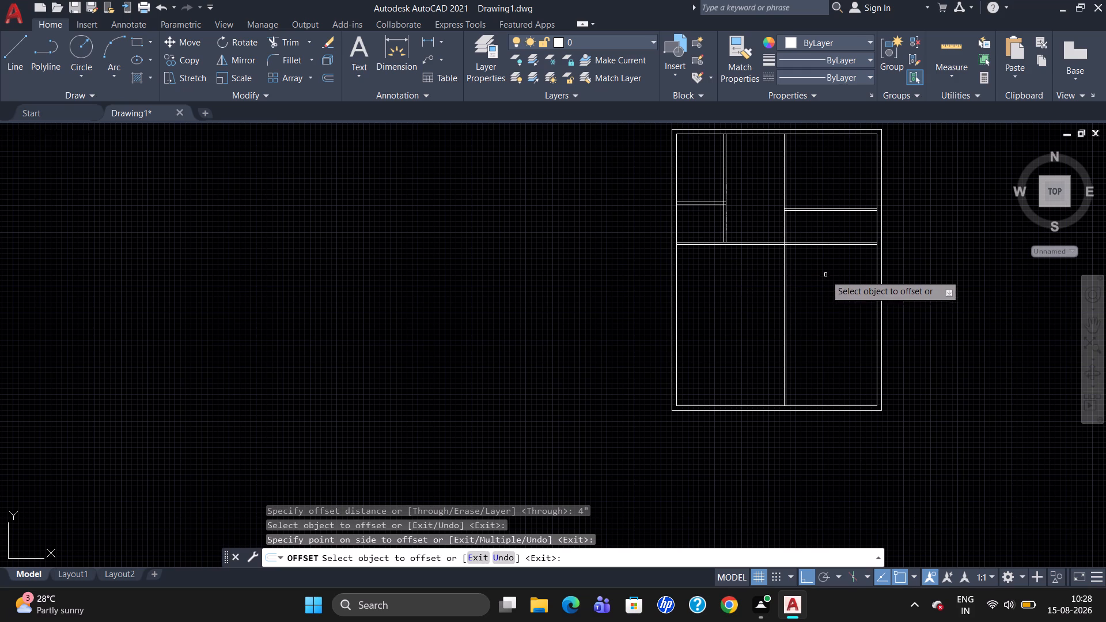
Offset the full-width partition's lower face 10'-6" downward, and offset that line 4" to form another horizontal partition.
scroll(825, 274, "up", 1)
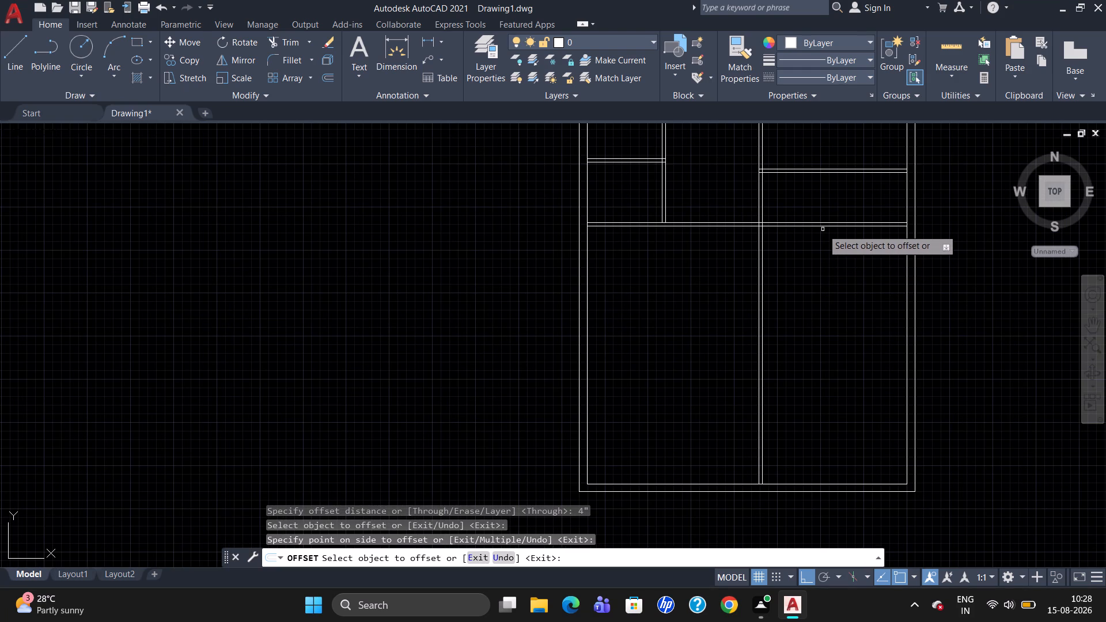
left_click(824, 226)
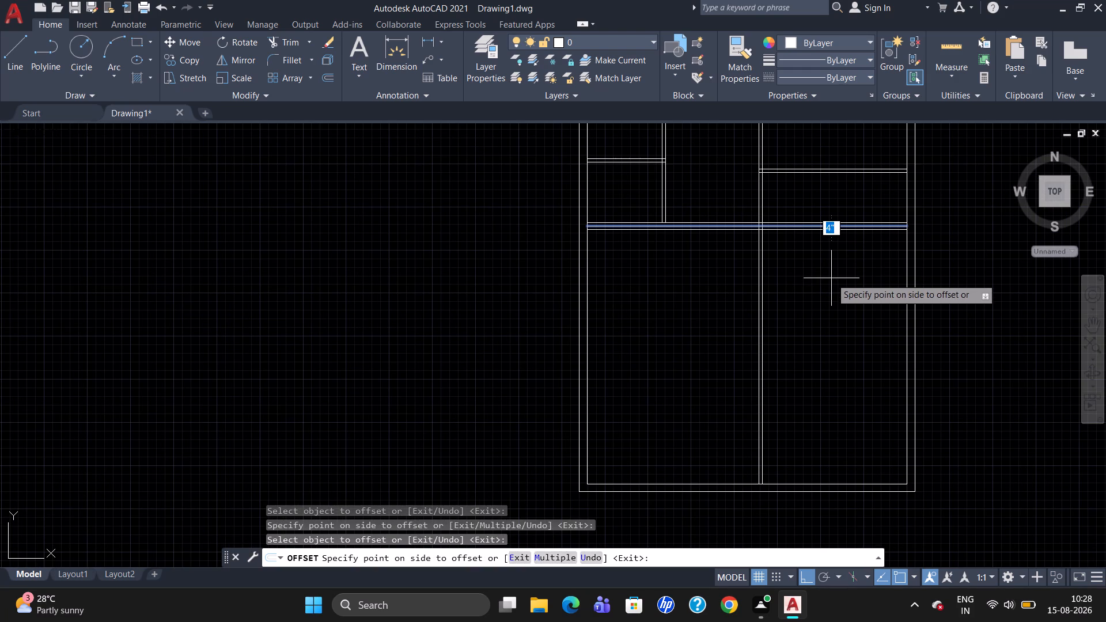
type("10")
key("apostrophe")
key("minus")
type("6\"")
key("Return")
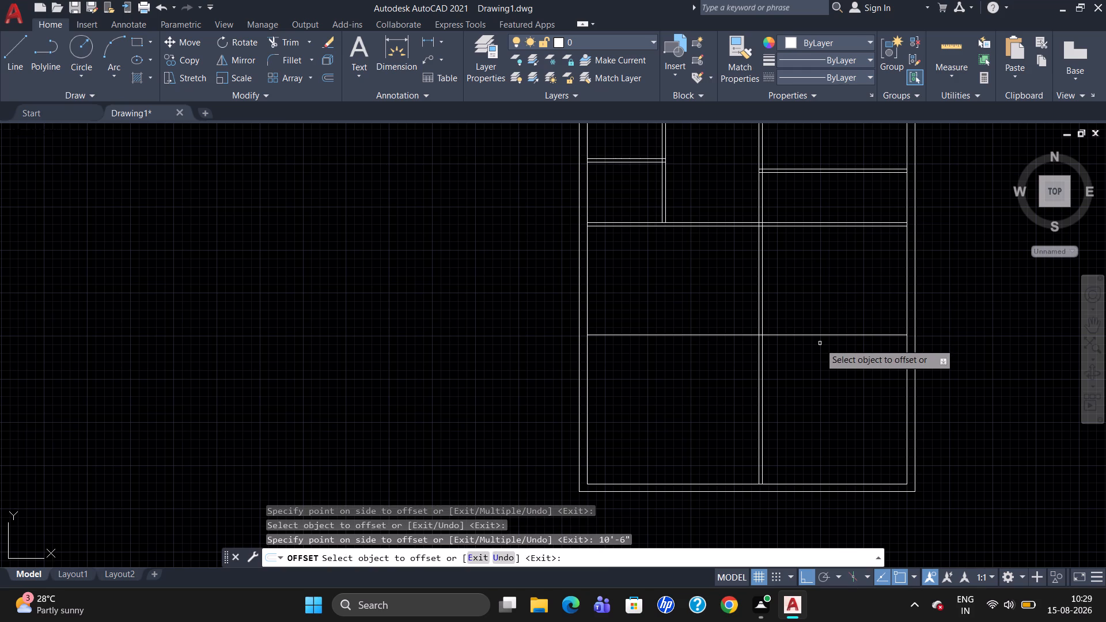
left_click(823, 336)
type("4\"")
key("Return")
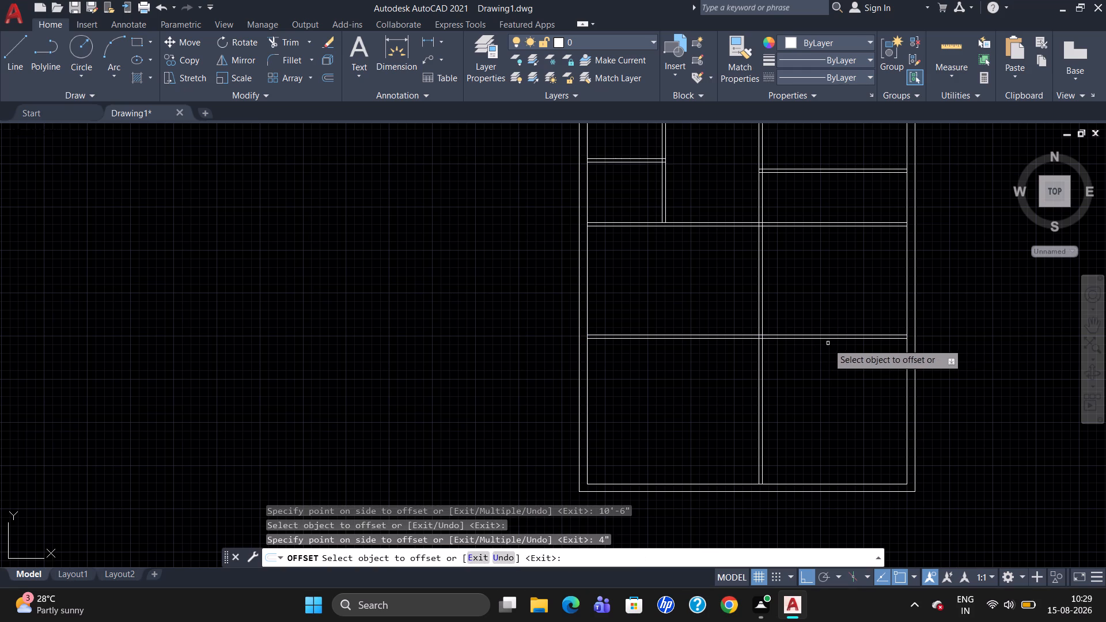
Offset the newest partition's lower face 4' downward, and offset that line 4" to form the lowest horizontal partition.
left_click(831, 339)
key("4")
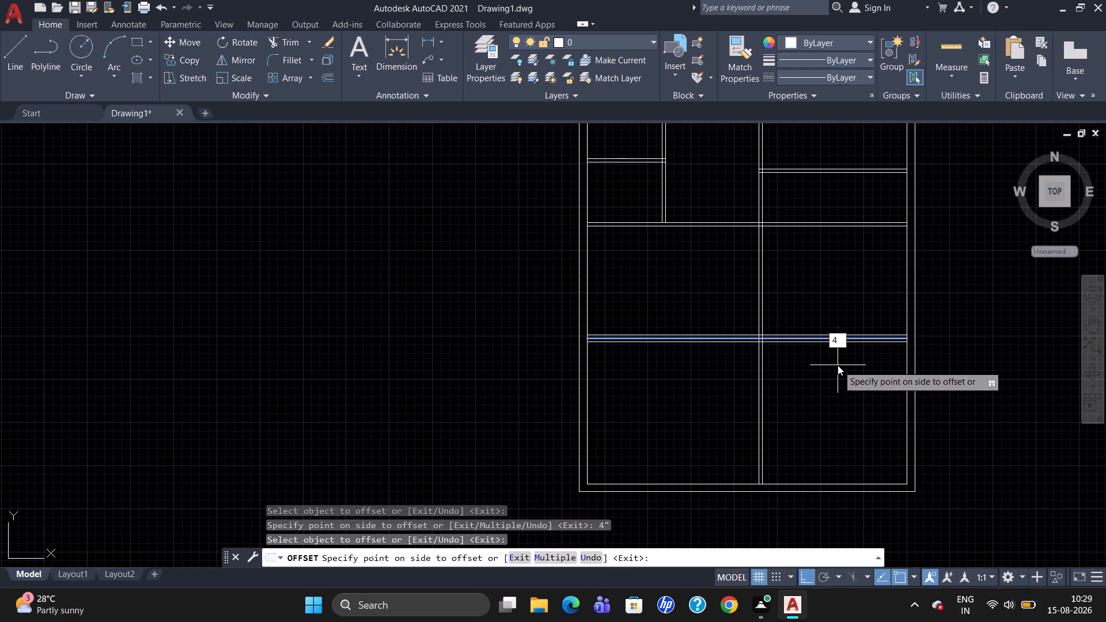
key("apostrophe")
key("Return")
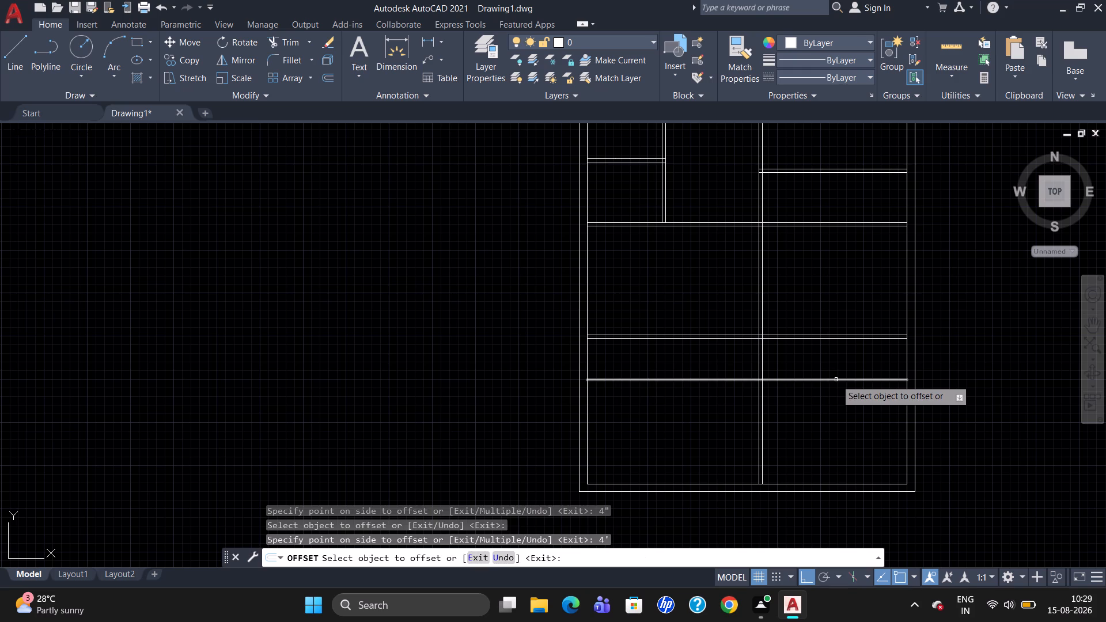
left_click(836, 380)
type("4\"")
key("Return")
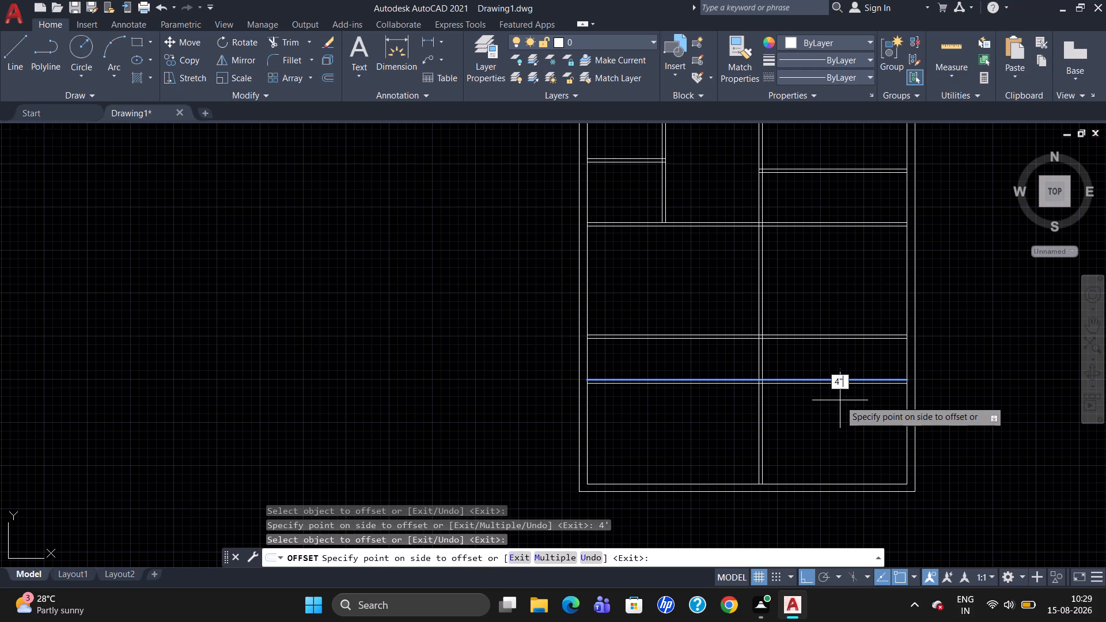
key("Escape")
Trim the two lowest horizontal partitions away west of the central vertical partition with one crossing selection.
type("tr")
key("Return")
key("Return")
left_click_drag(646, 440, 650, 405)
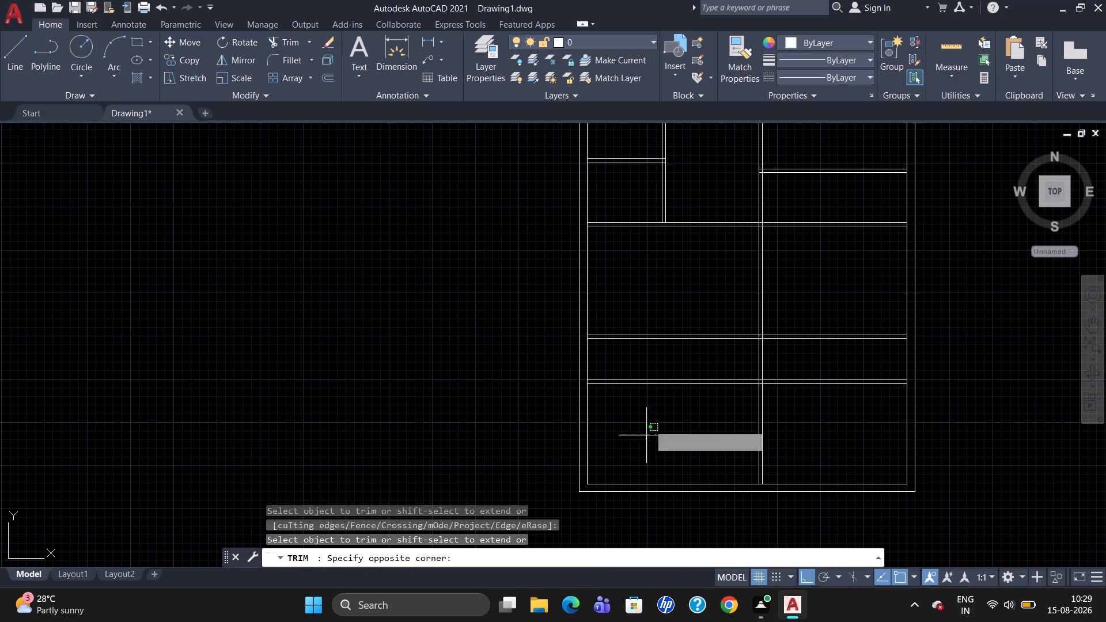
left_click_drag(650, 405, 659, 318)
left_click(659, 319)
key("Escape")
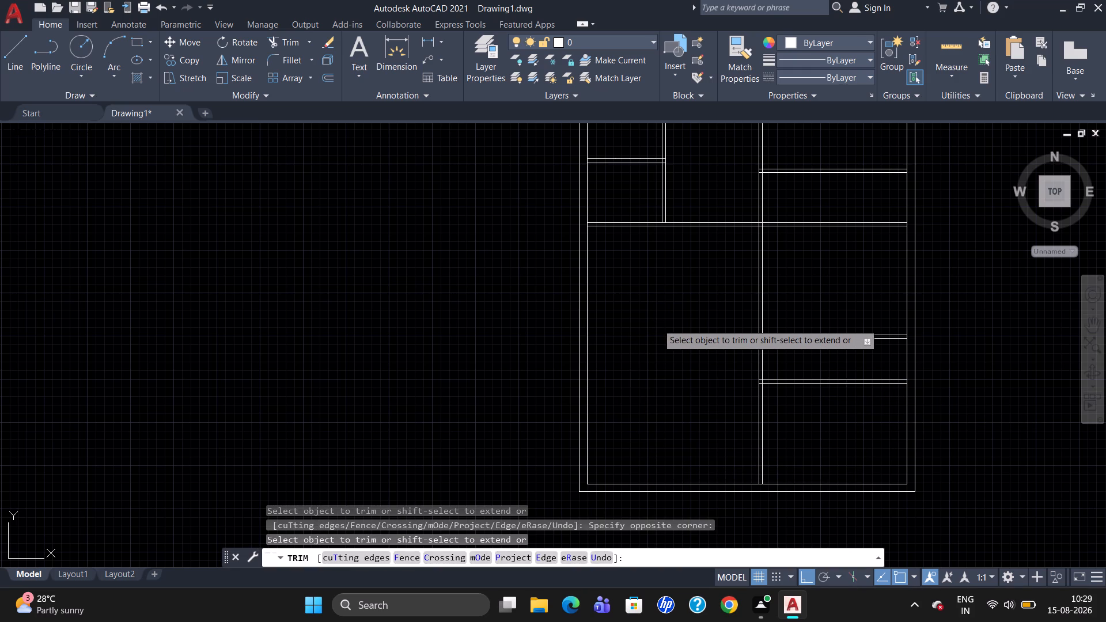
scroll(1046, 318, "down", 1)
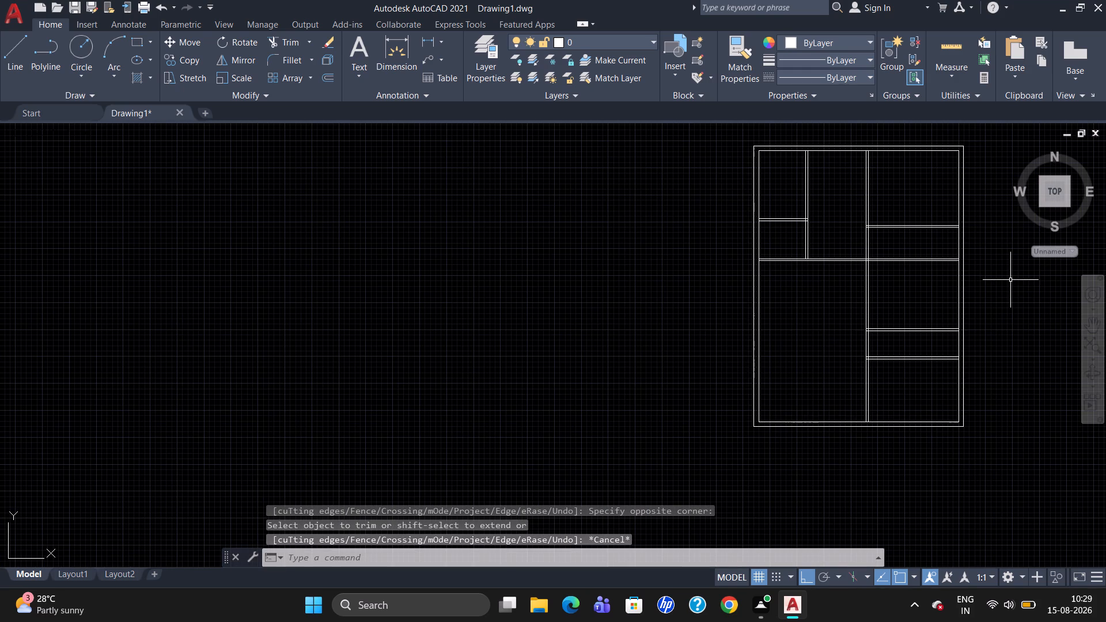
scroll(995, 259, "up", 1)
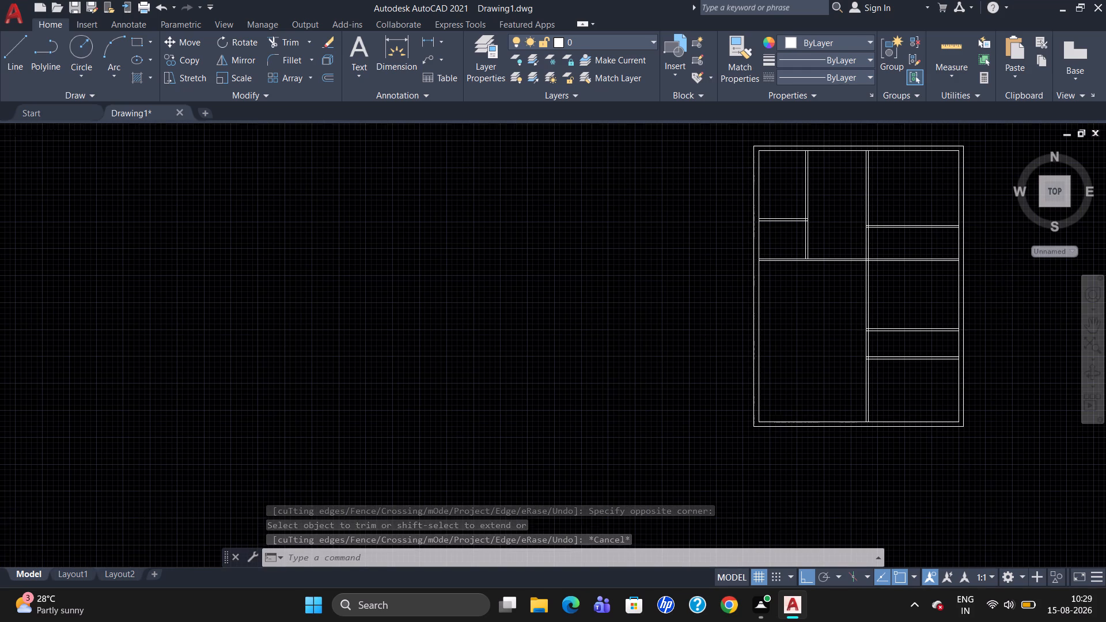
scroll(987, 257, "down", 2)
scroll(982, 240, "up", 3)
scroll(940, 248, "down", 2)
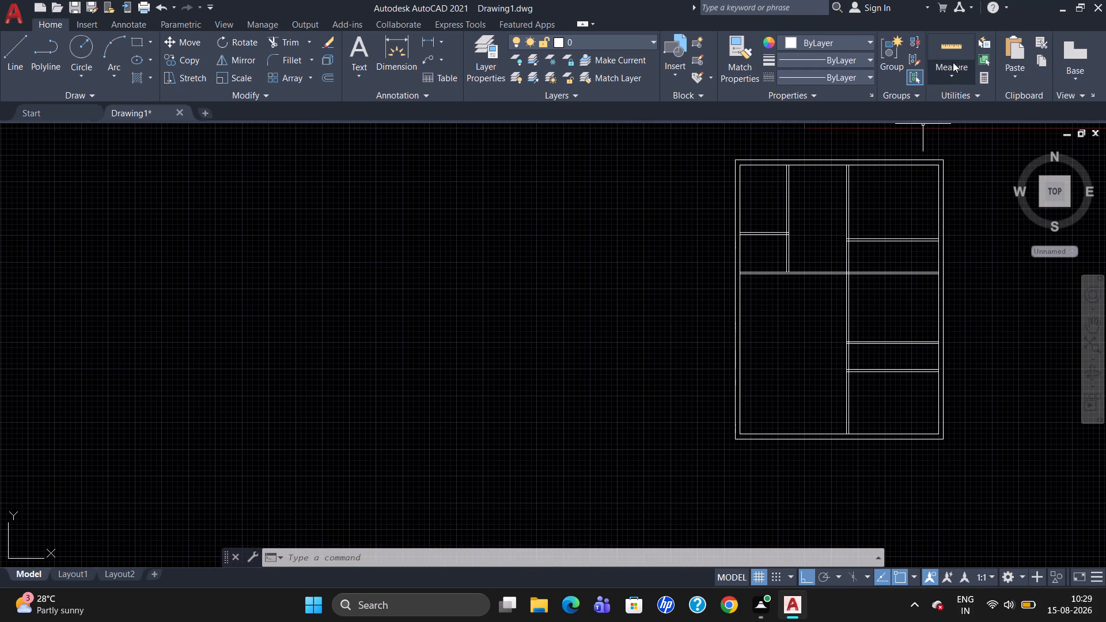
Check the inside dimensions of the rooms with Quick measure, including the large southwest room and the southeast corner room.
left_click(953, 62)
left_click(945, 98)
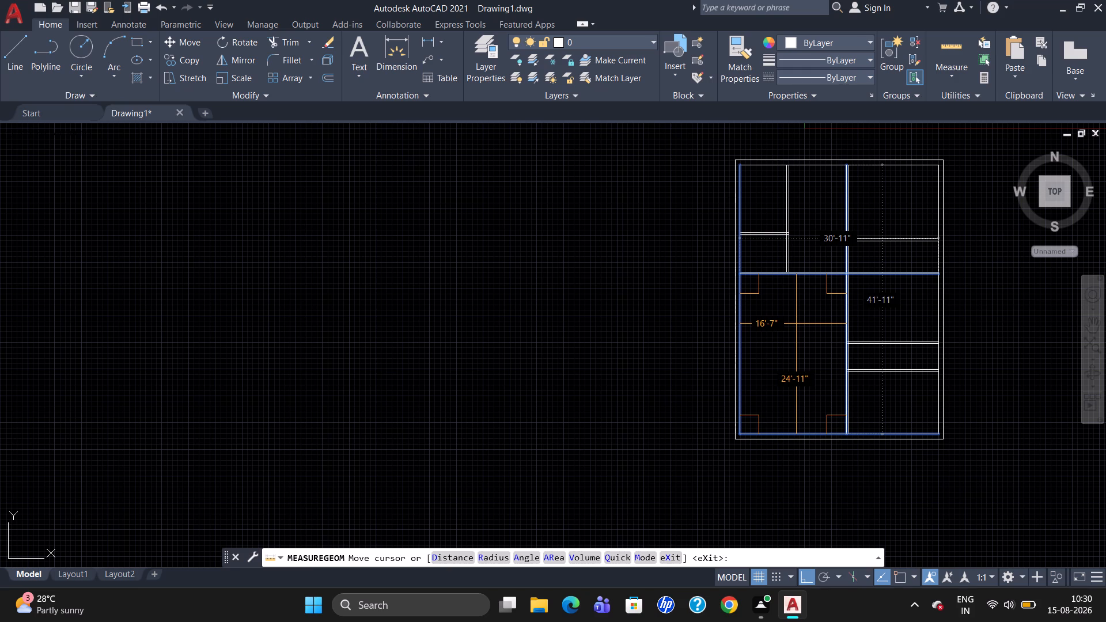
key("Escape")
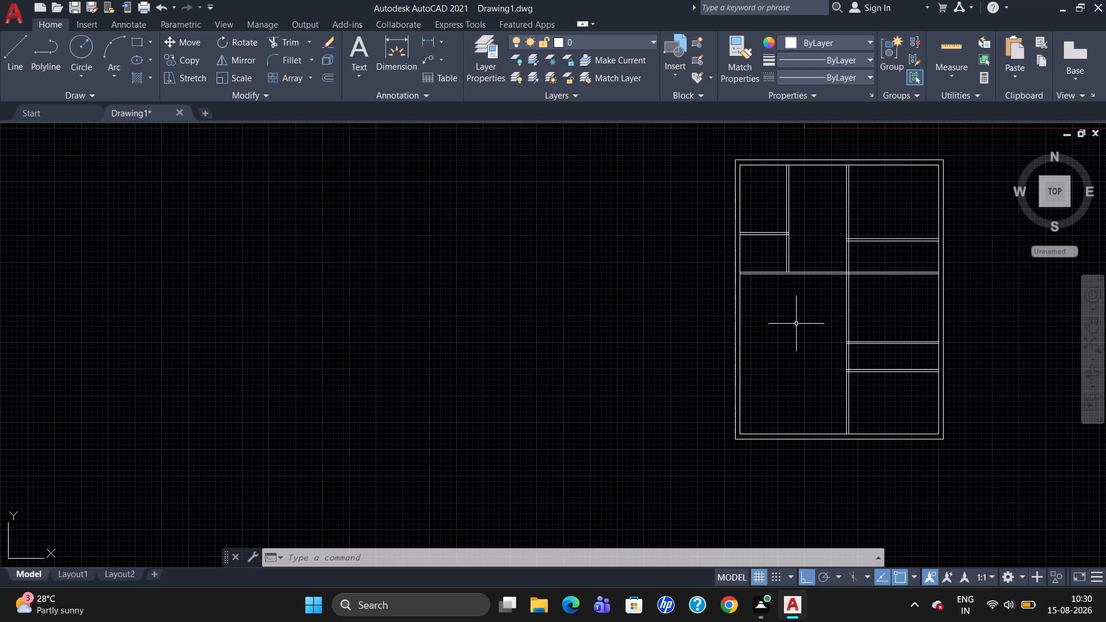
scroll(866, 305, "down", 1)
scroll(916, 272, "up", 1)
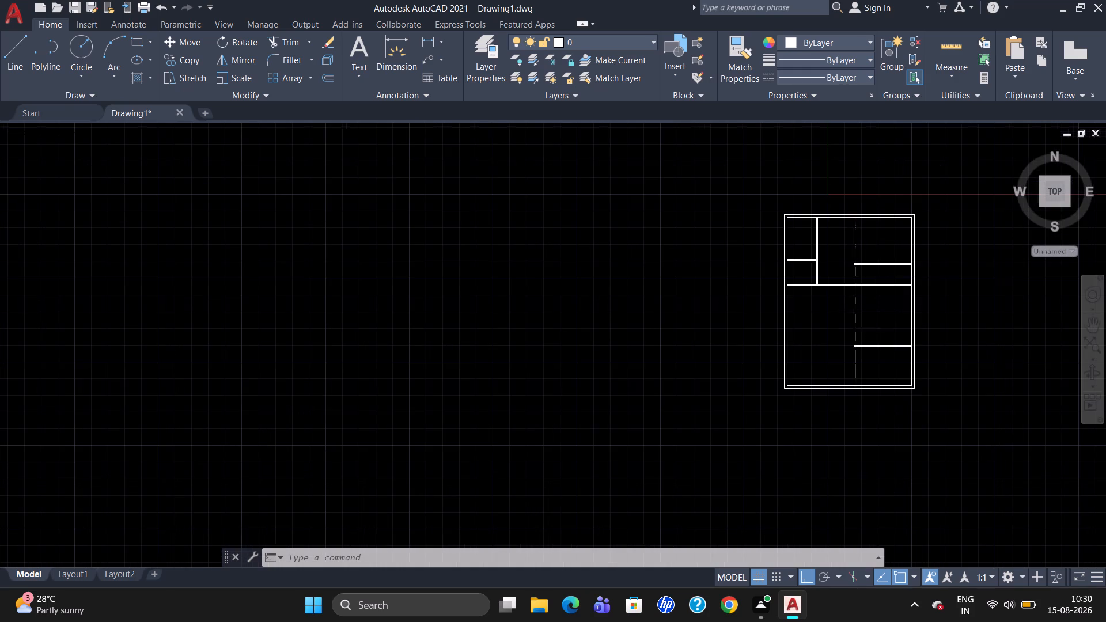
scroll(904, 280, "up", 1)
scroll(902, 286, "down", 1)
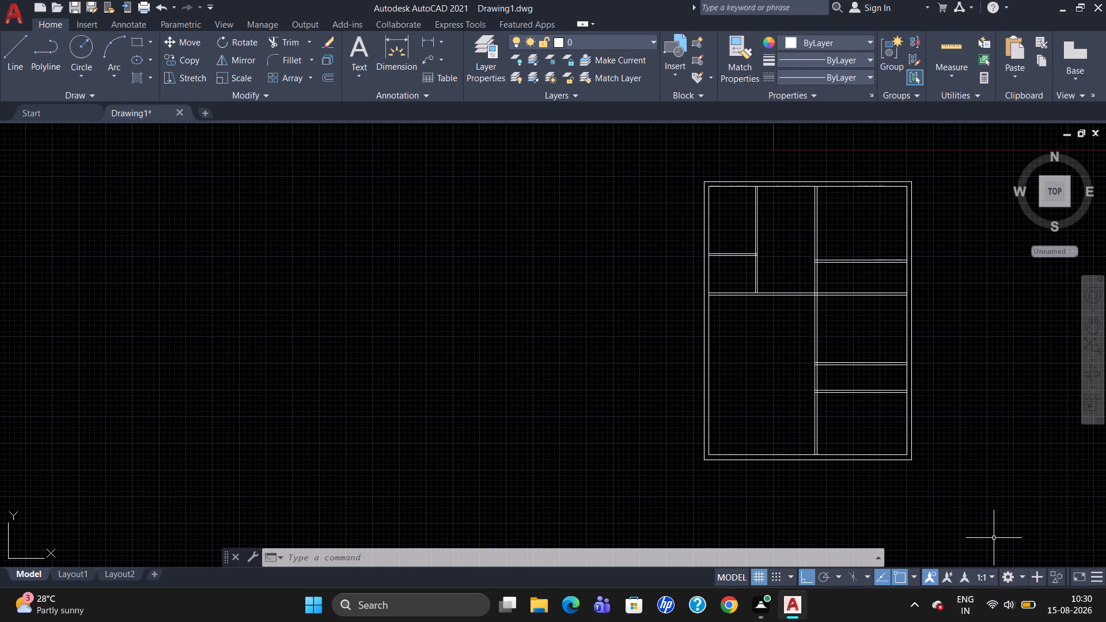
scroll(972, 333, "up", 1)
scroll(968, 342, "down", 2)
scroll(925, 362, "up", 2)
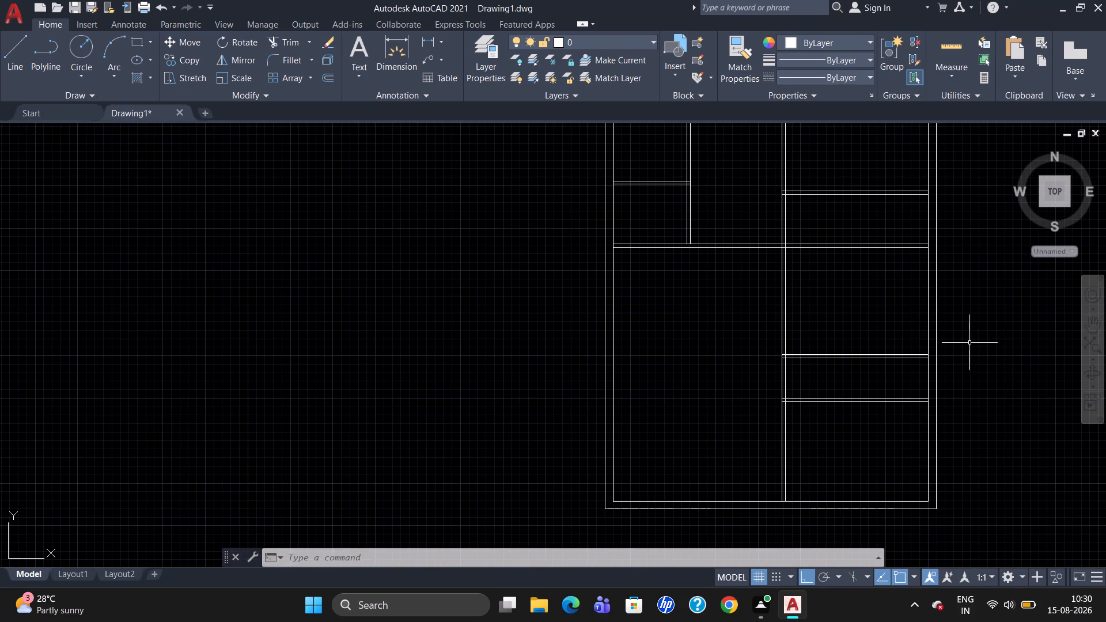
scroll(969, 343, "down", 1)
left_click(957, 81)
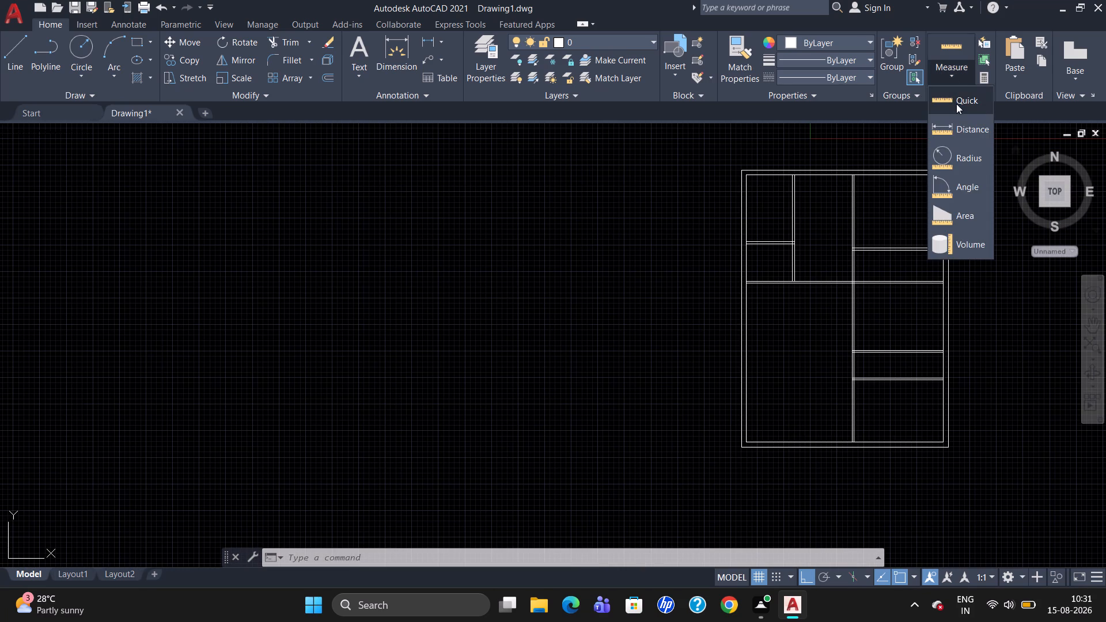
left_click(958, 101)
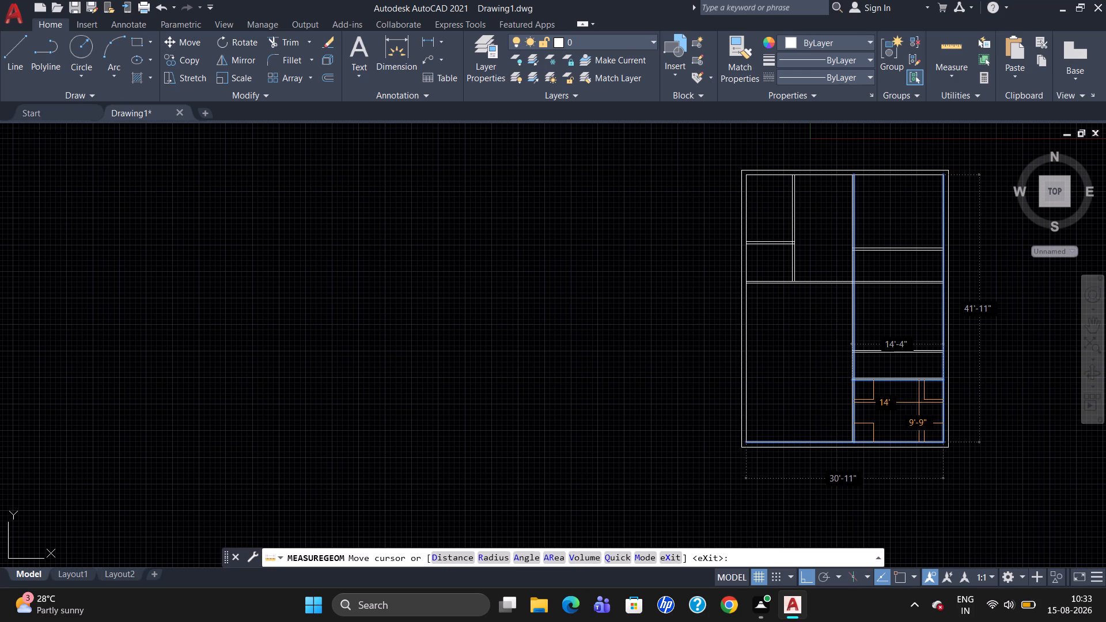
key("Escape")
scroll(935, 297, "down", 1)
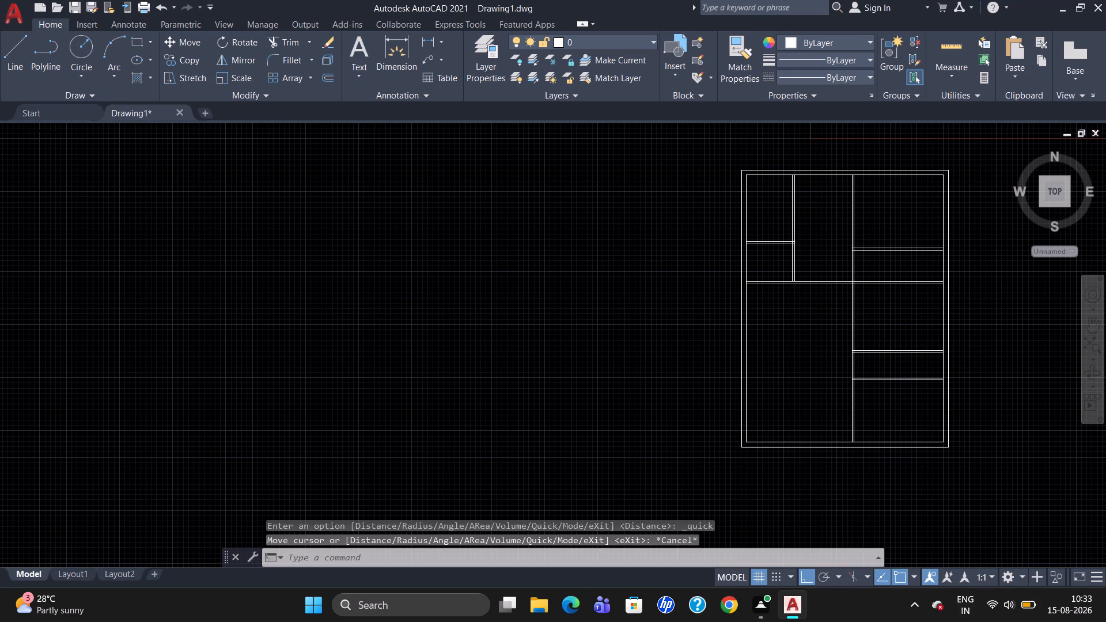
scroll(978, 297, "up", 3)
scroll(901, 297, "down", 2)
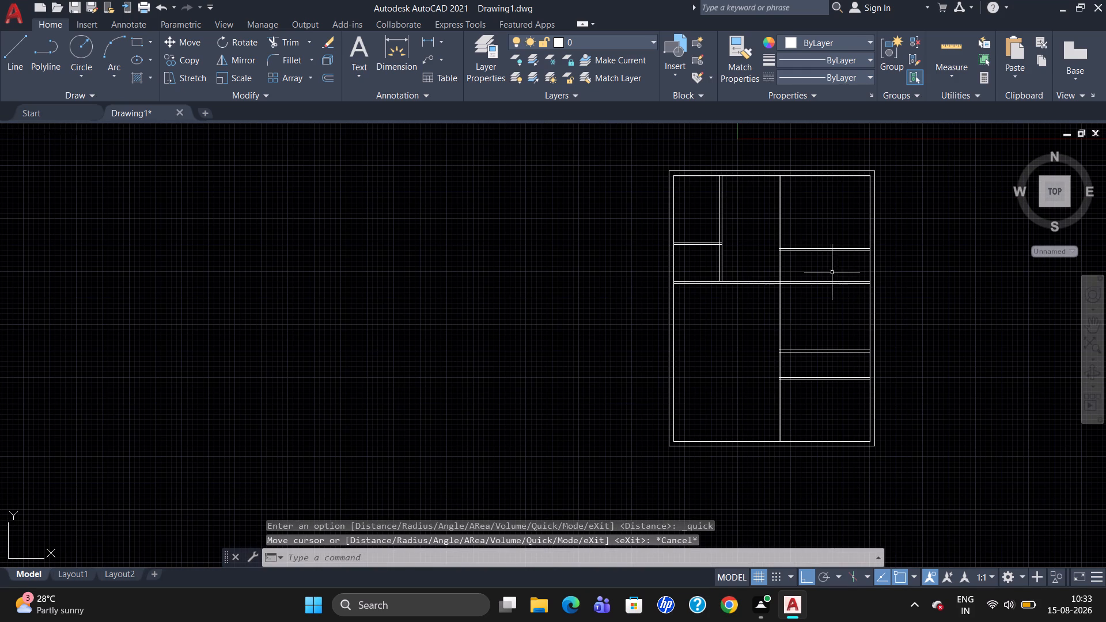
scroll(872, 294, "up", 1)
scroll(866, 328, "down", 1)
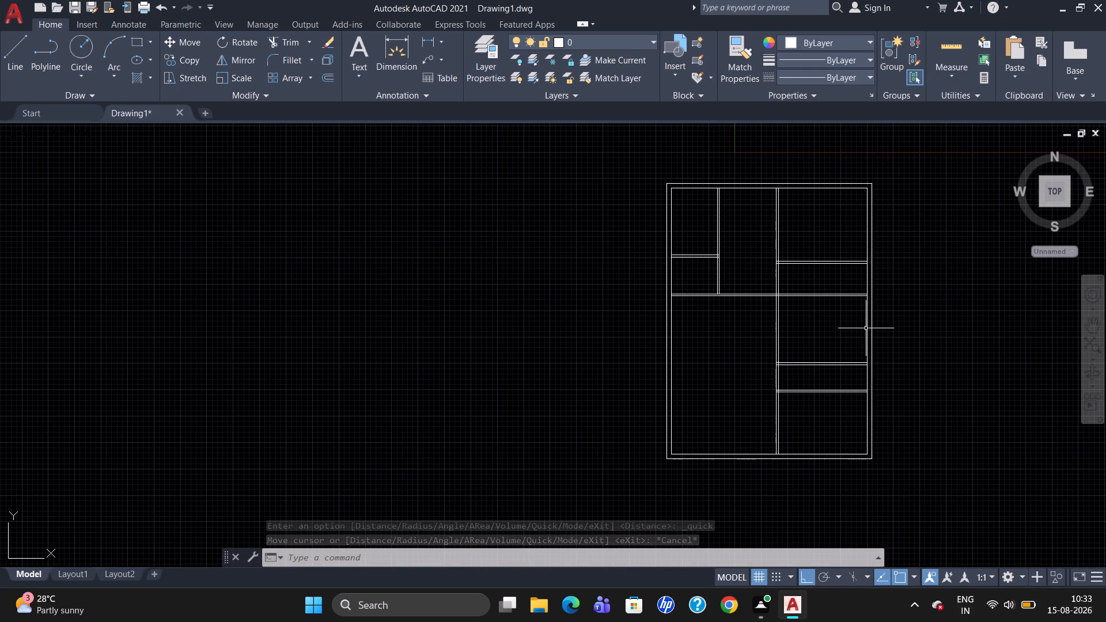
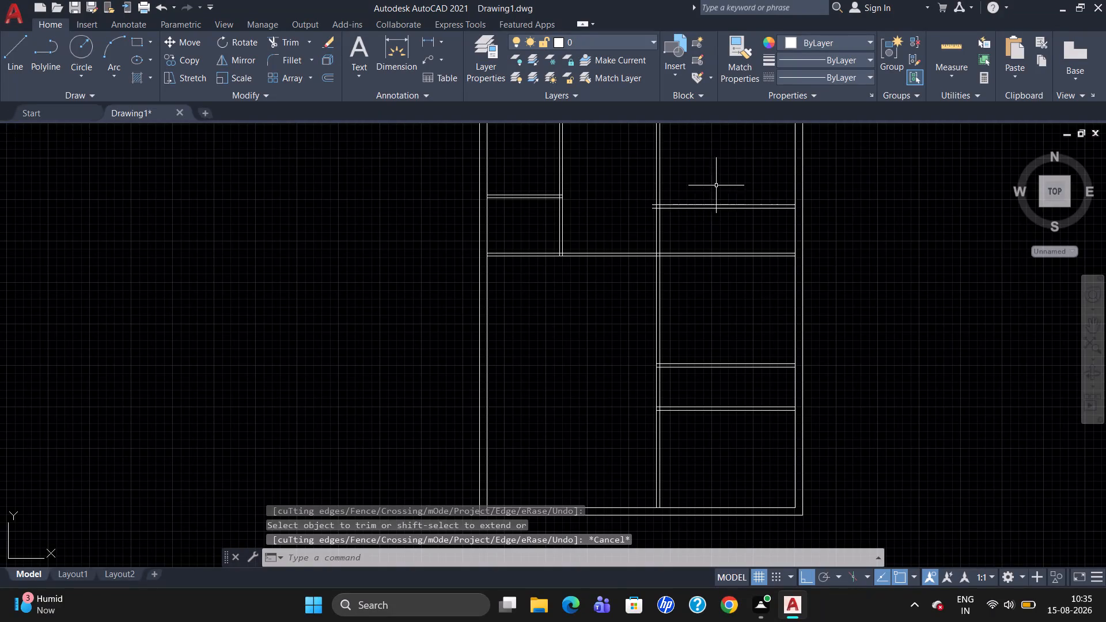
Trim the two short ends of the northeast room's lower partition that project west of the central vertical partition.
scroll(719, 177, "down", 1)
scroll(718, 128, "up", 2)
scroll(698, 205, "down", 2)
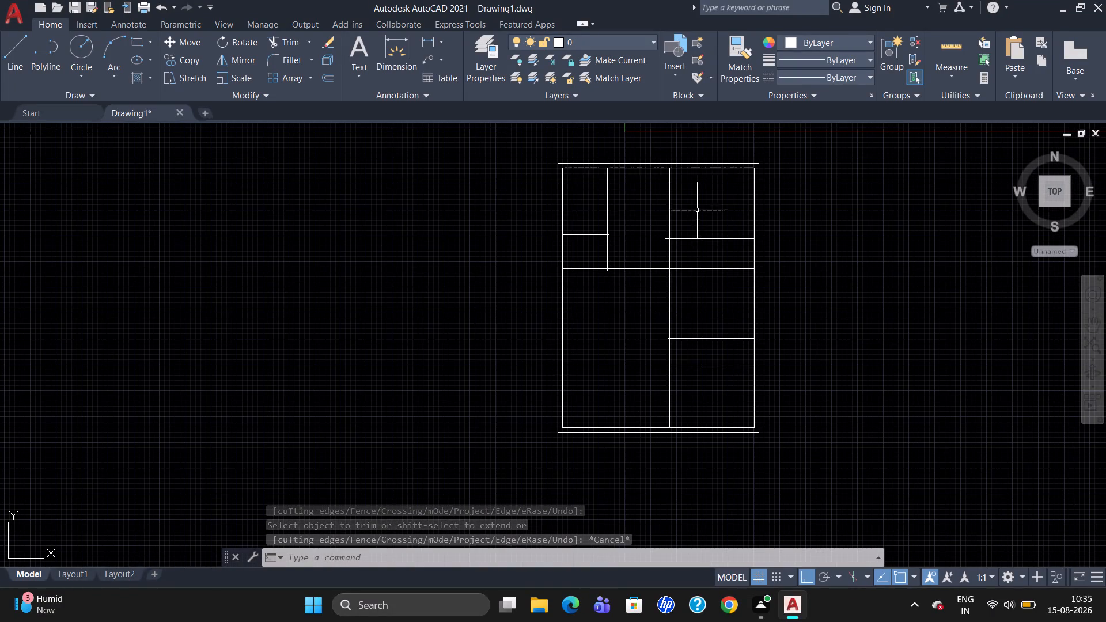
type("tr")
key("Return")
key("Return")
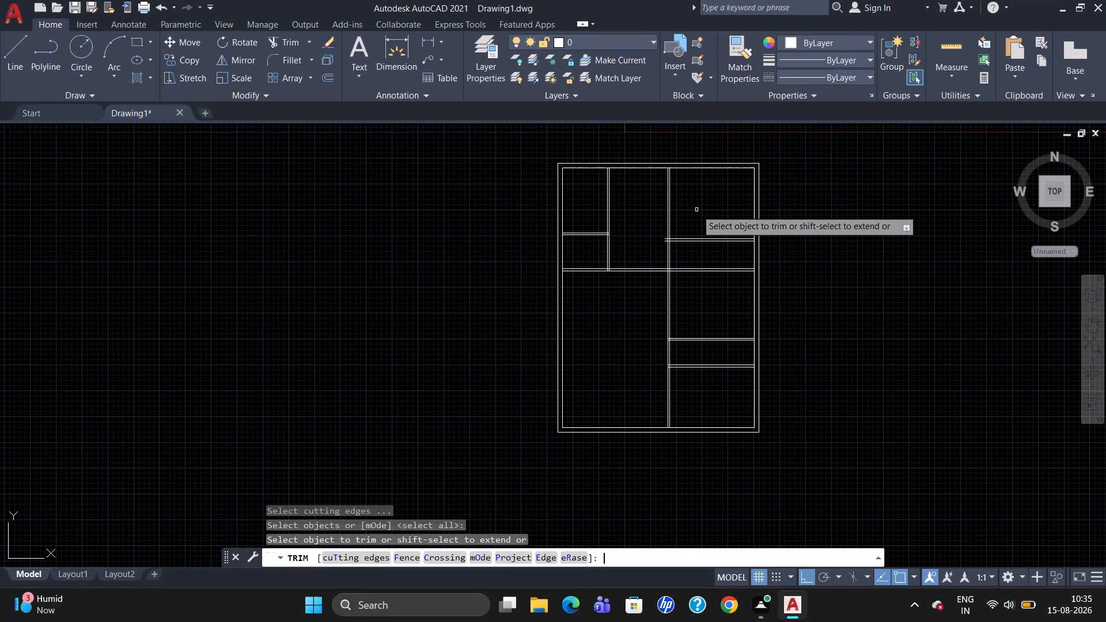
scroll(702, 212, "up", 1)
left_click(642, 255)
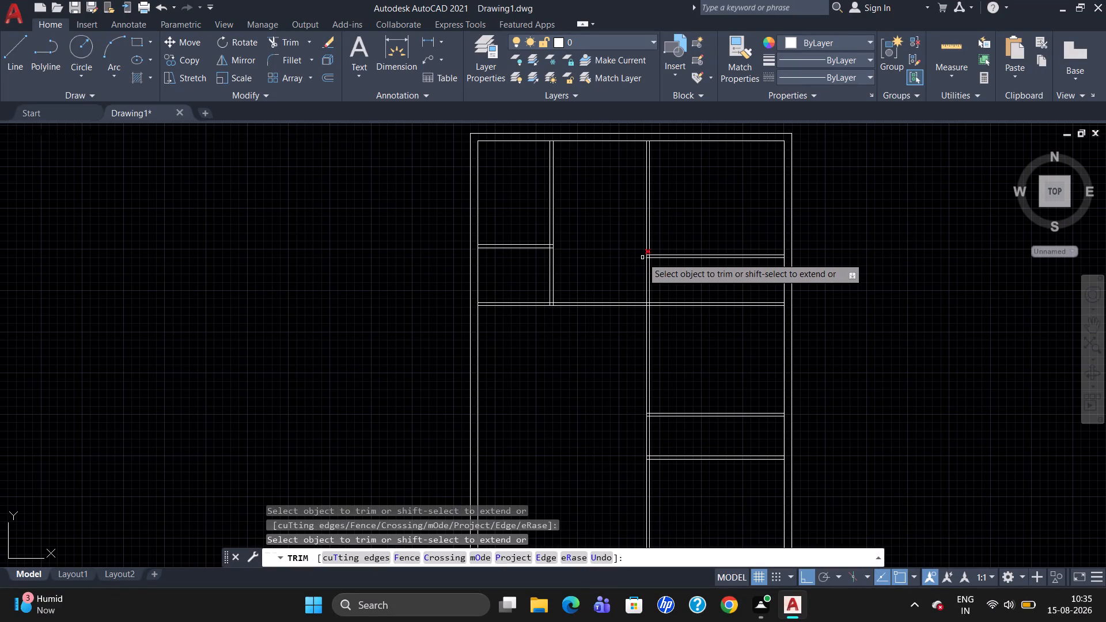
left_click(642, 257)
key("Escape")
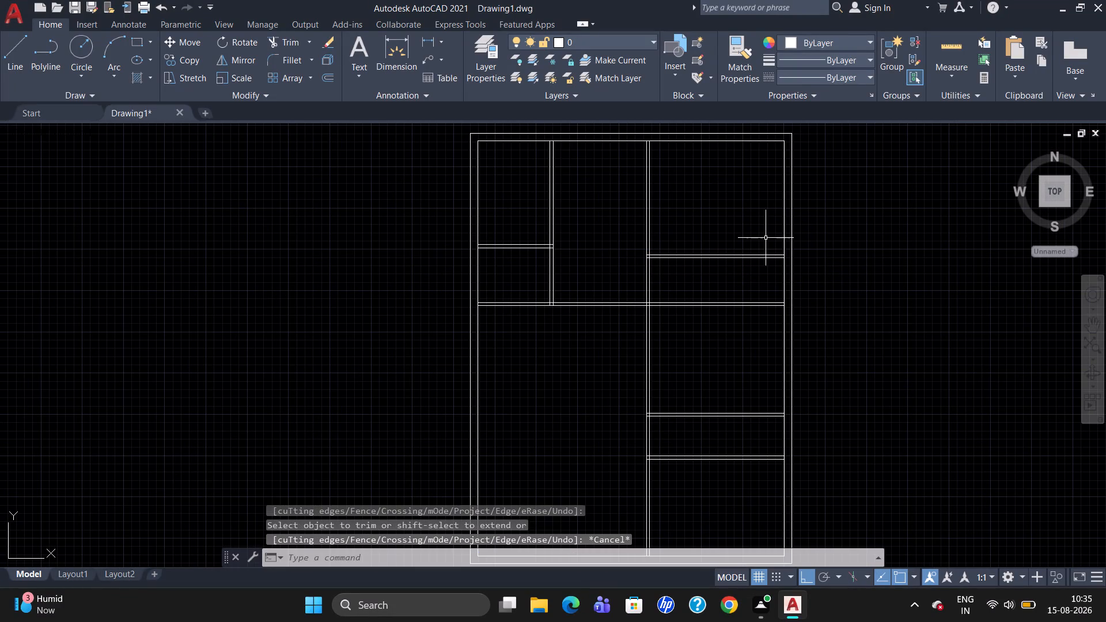
Check the inside dimensions of the northeast room and the other eastern rooms with Quick measure.
scroll(771, 241, "down", 1)
left_click(950, 74)
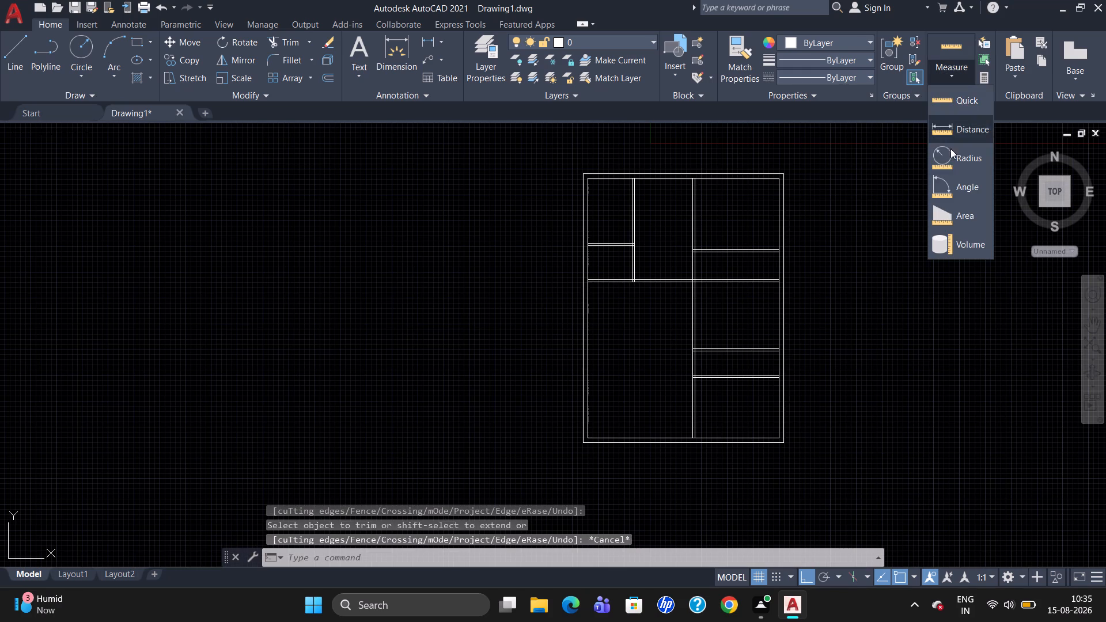
left_click(953, 100)
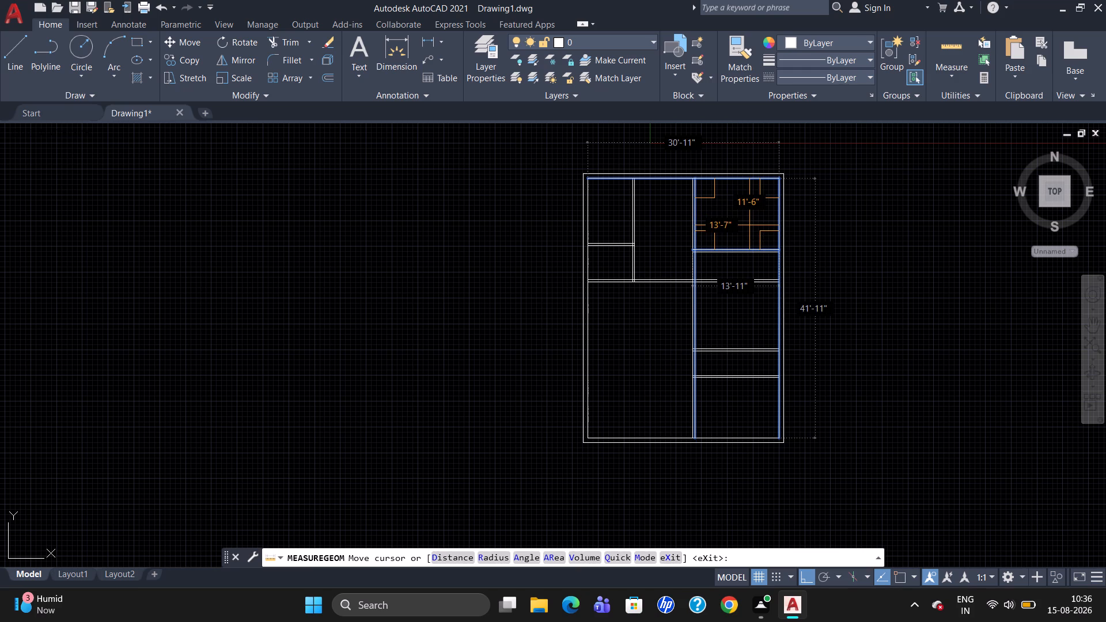
scroll(749, 225, "up", 1)
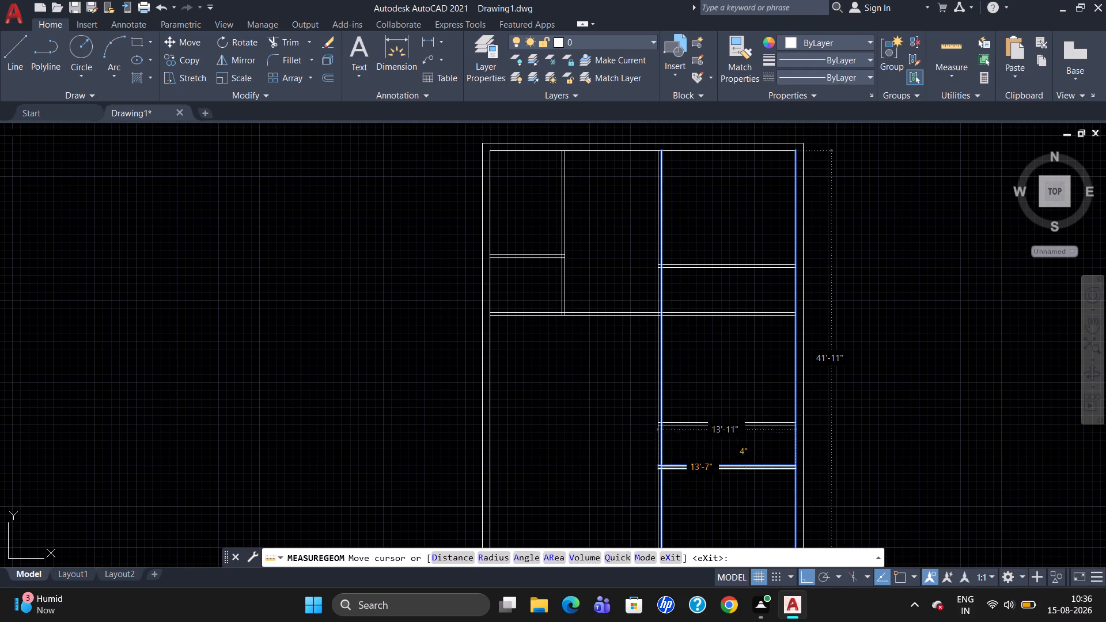
scroll(734, 413, "down", 1)
key("Escape")
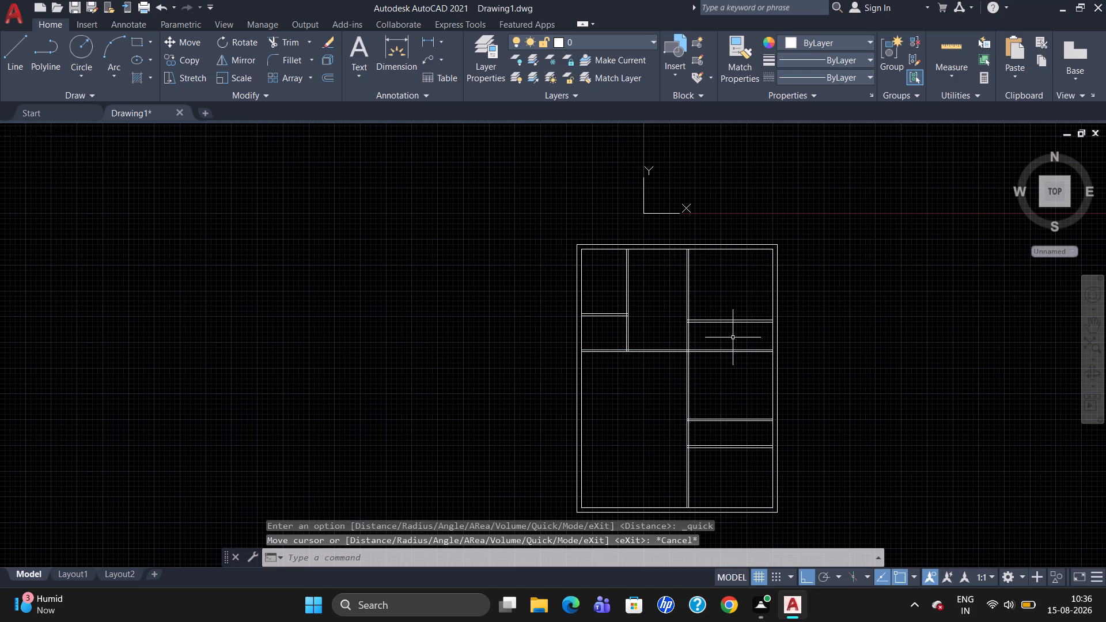
Trim away both lines of the northeast room's lower partition between the central vertical partition and the east wall.
type("tr")
key("Return")
key("Return")
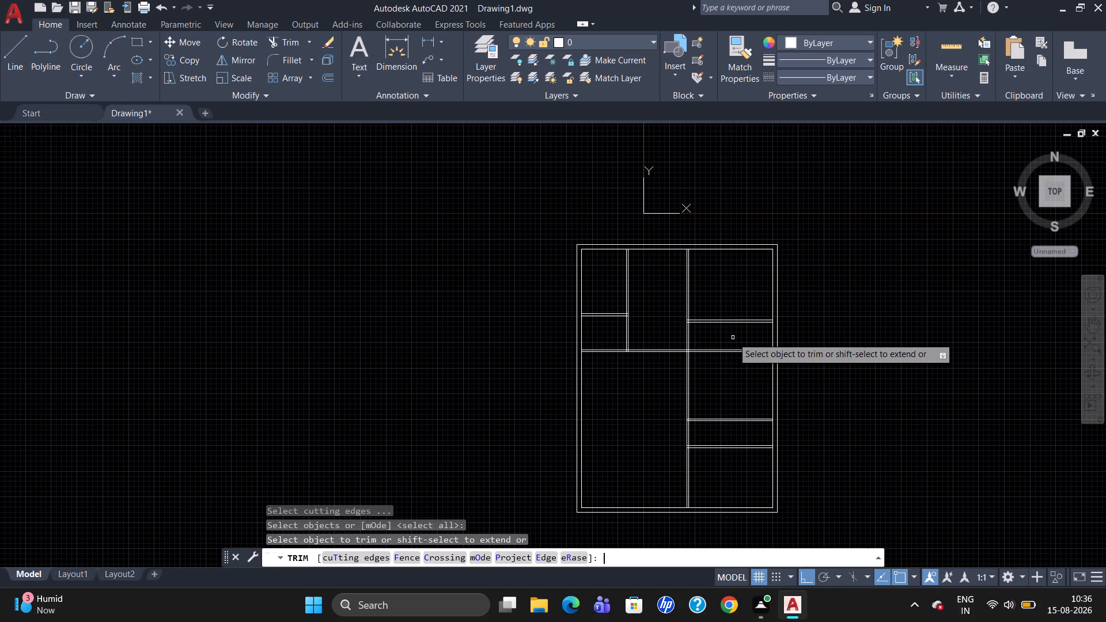
left_click_drag(736, 308, 736, 328)
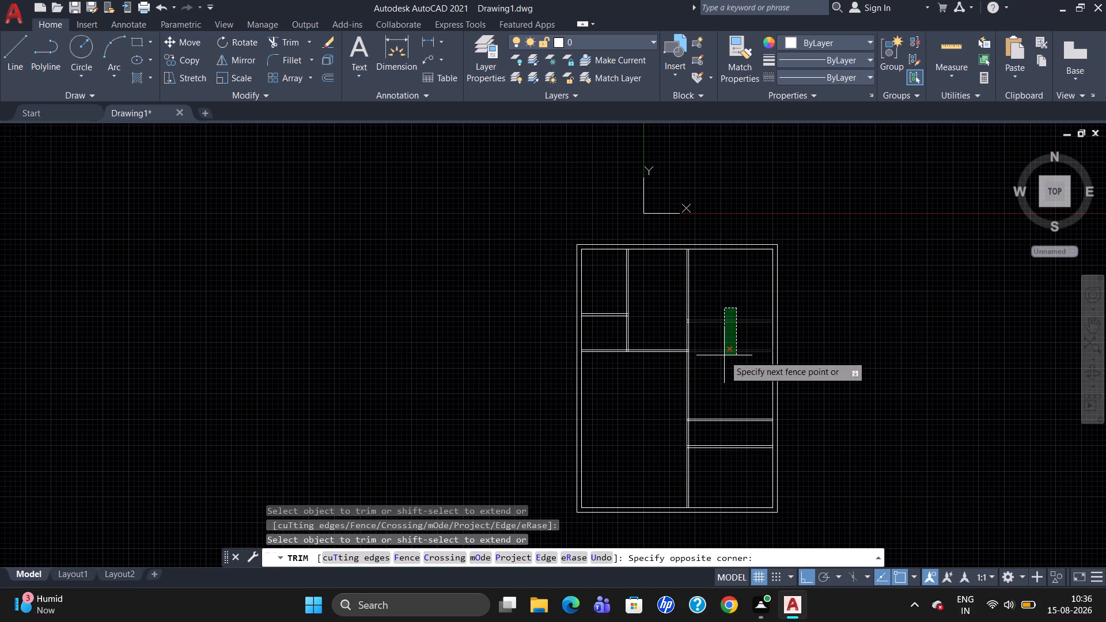
left_click(725, 321)
left_click(728, 321)
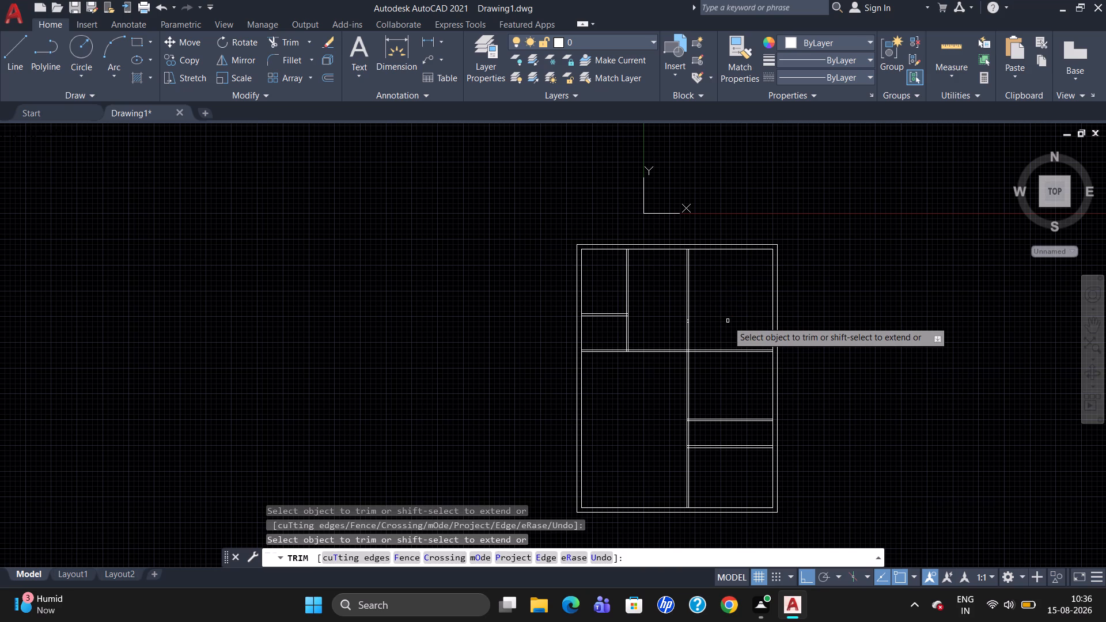
key("Escape")
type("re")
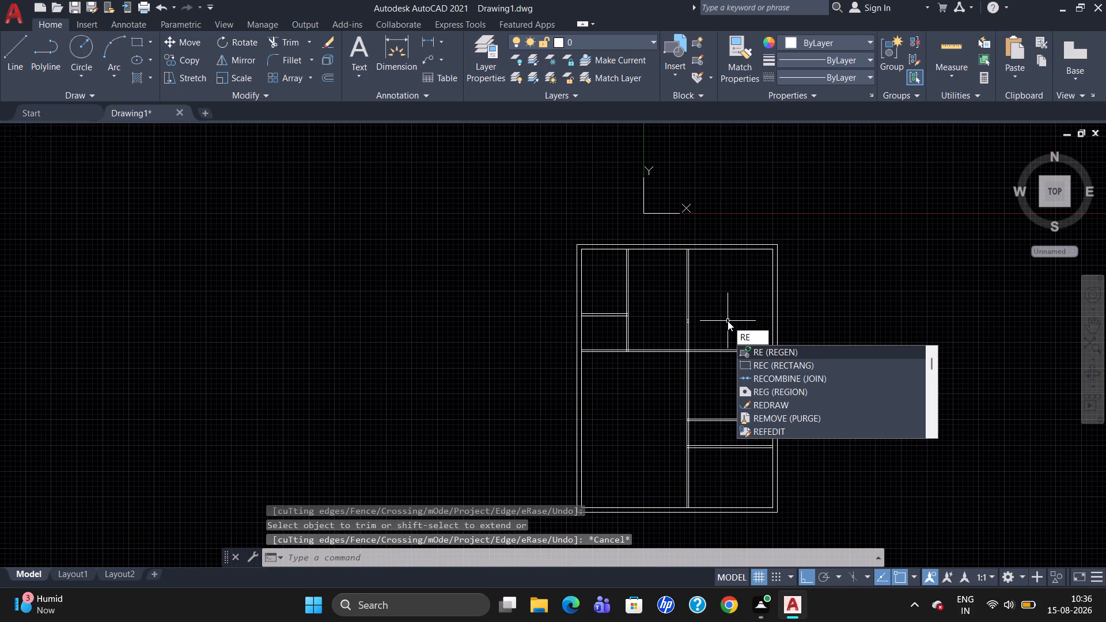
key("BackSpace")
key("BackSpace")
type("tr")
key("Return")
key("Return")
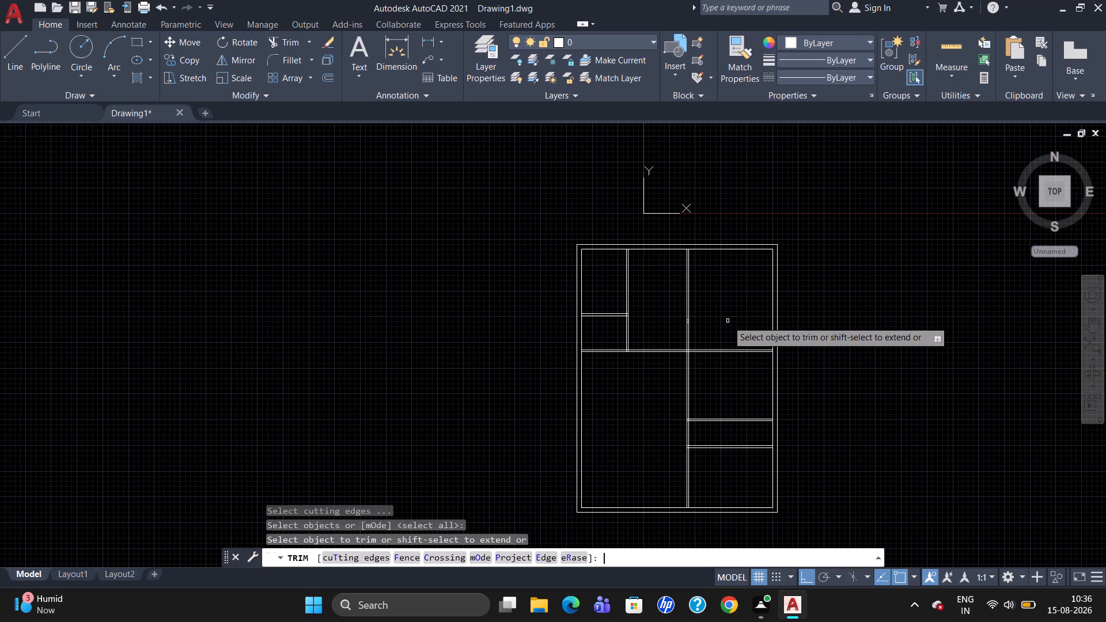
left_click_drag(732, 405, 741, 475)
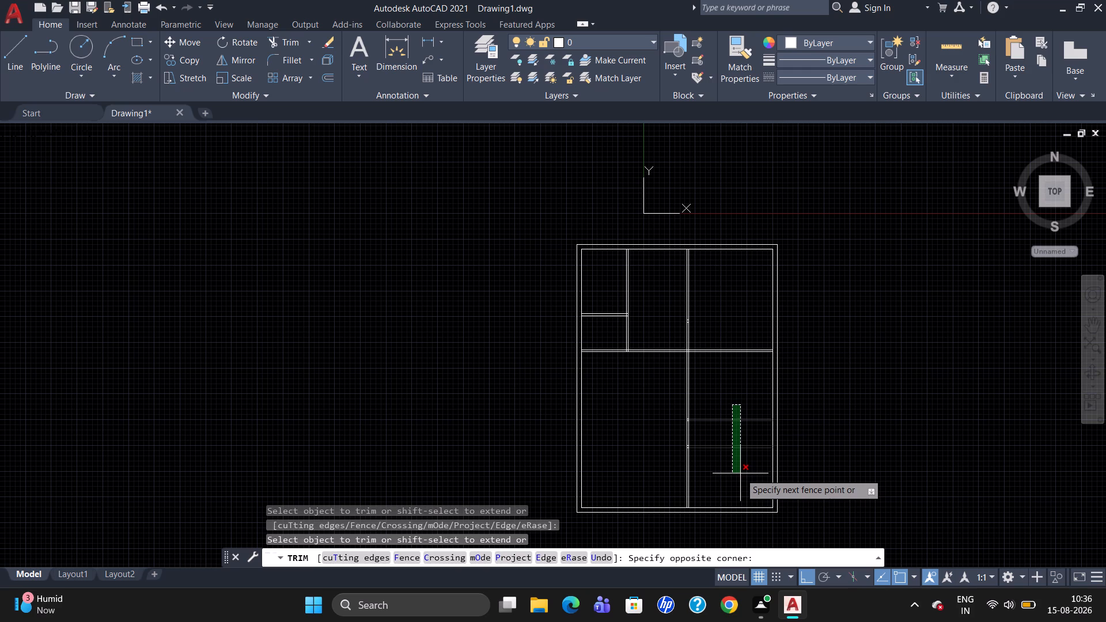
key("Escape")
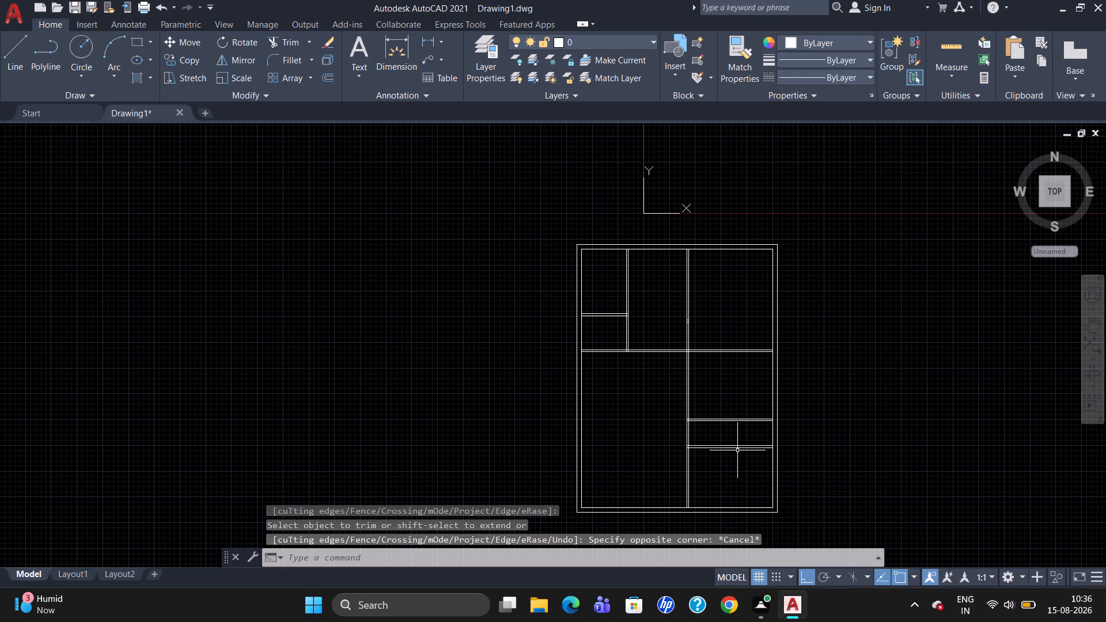
Erase the two lowest horizontal partitions between the central vertical partition and the east wall.
left_click_drag(734, 403, 735, 465)
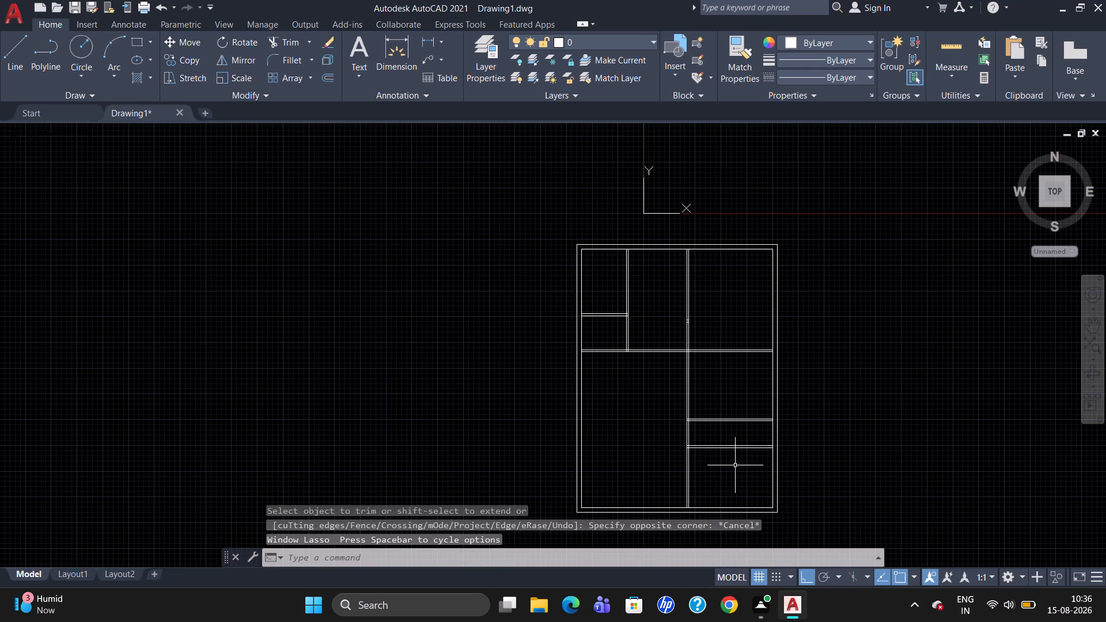
left_click_drag(736, 462, 732, 405)
key("Delete")
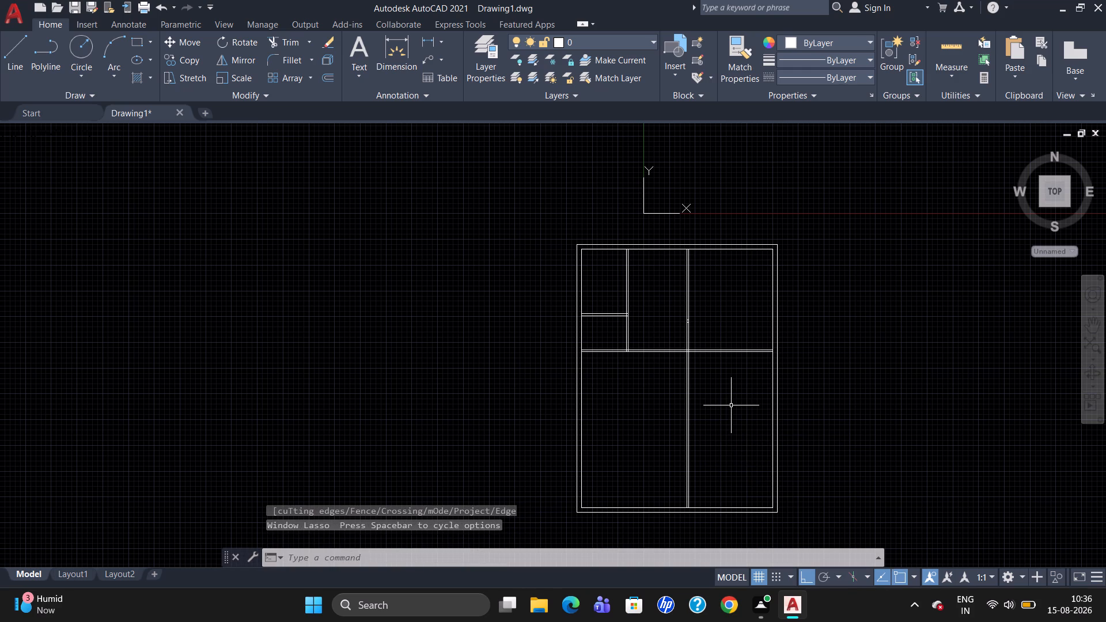
Offset the north wall's inner face 11'-6" downward, and offset that line 4" downward to form a full-width horizontal partition.
key("o")
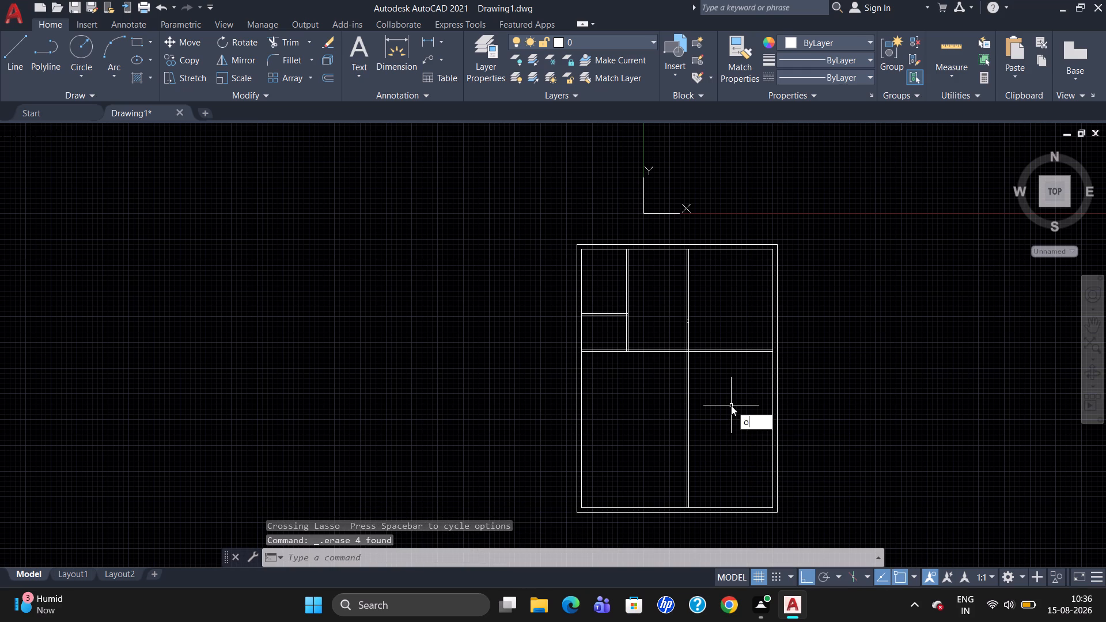
key("Return")
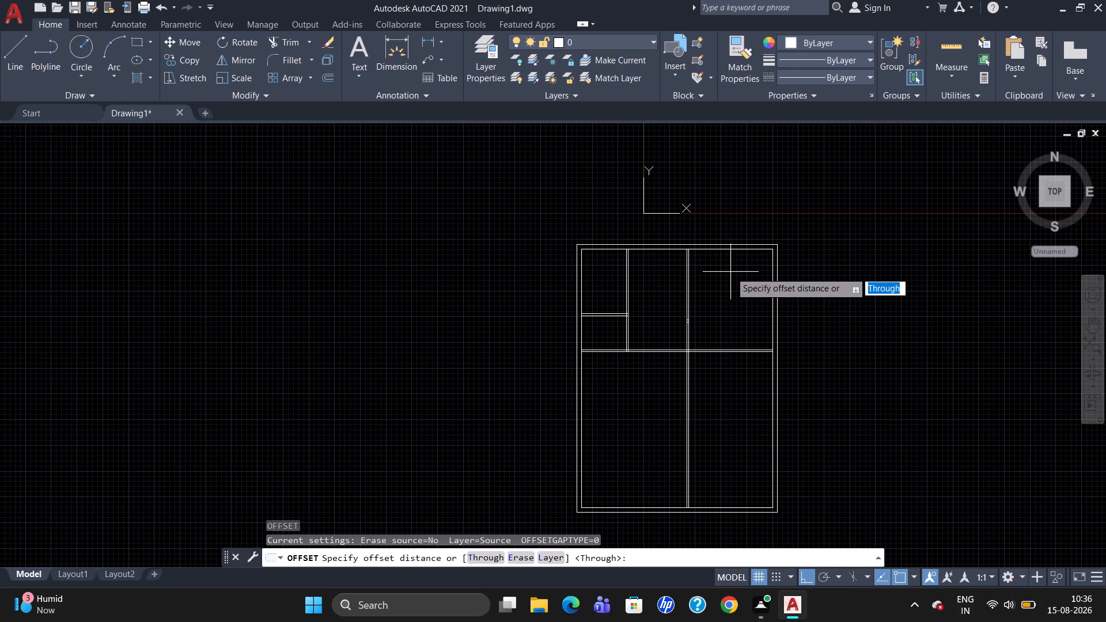
type("11")
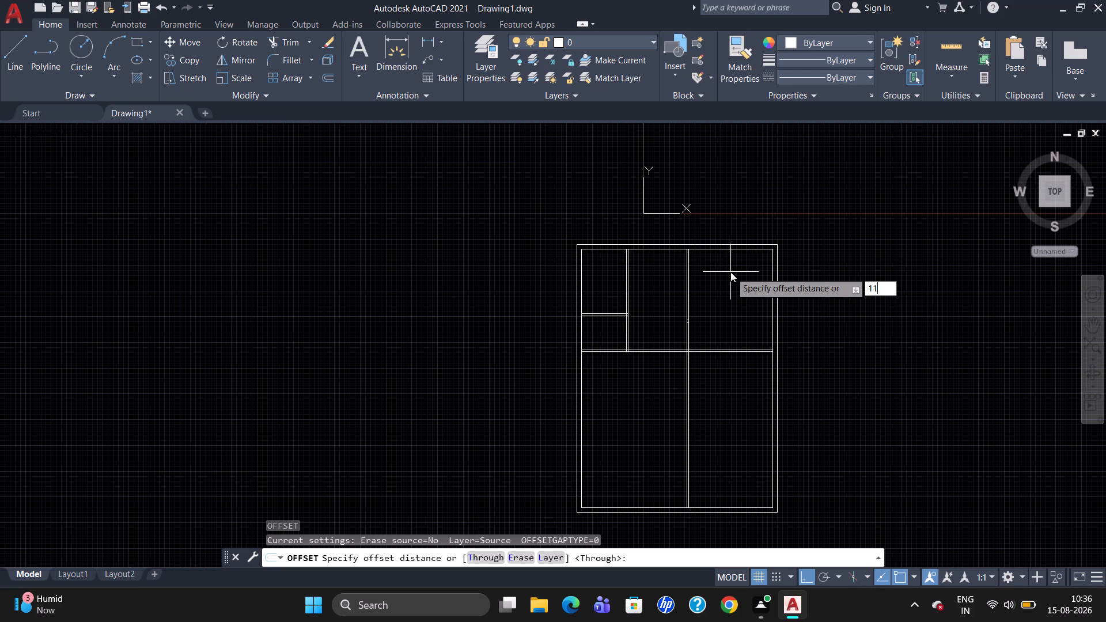
key("apostrophe")
type("-6")
key("shift+quotedbl")
key("Return")
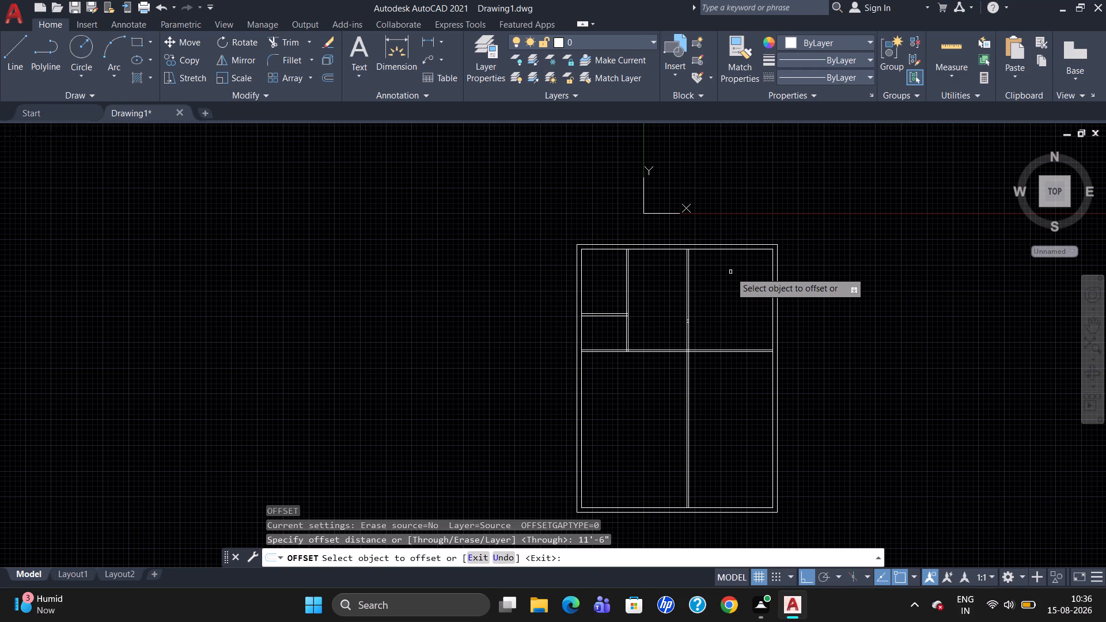
left_click(728, 249)
left_click(730, 274)
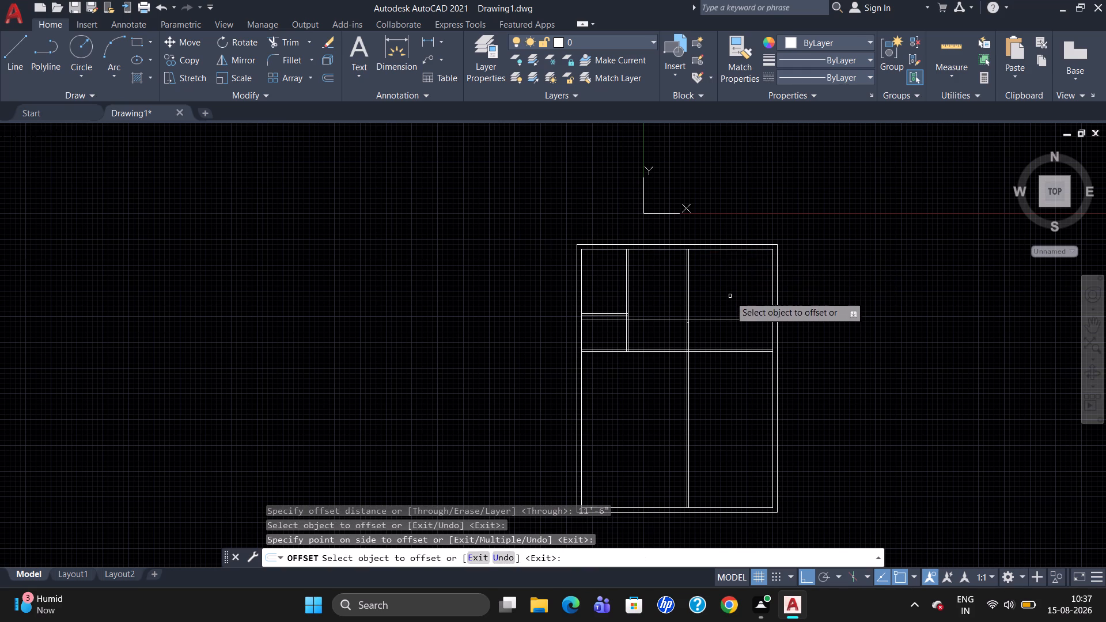
left_click(730, 318)
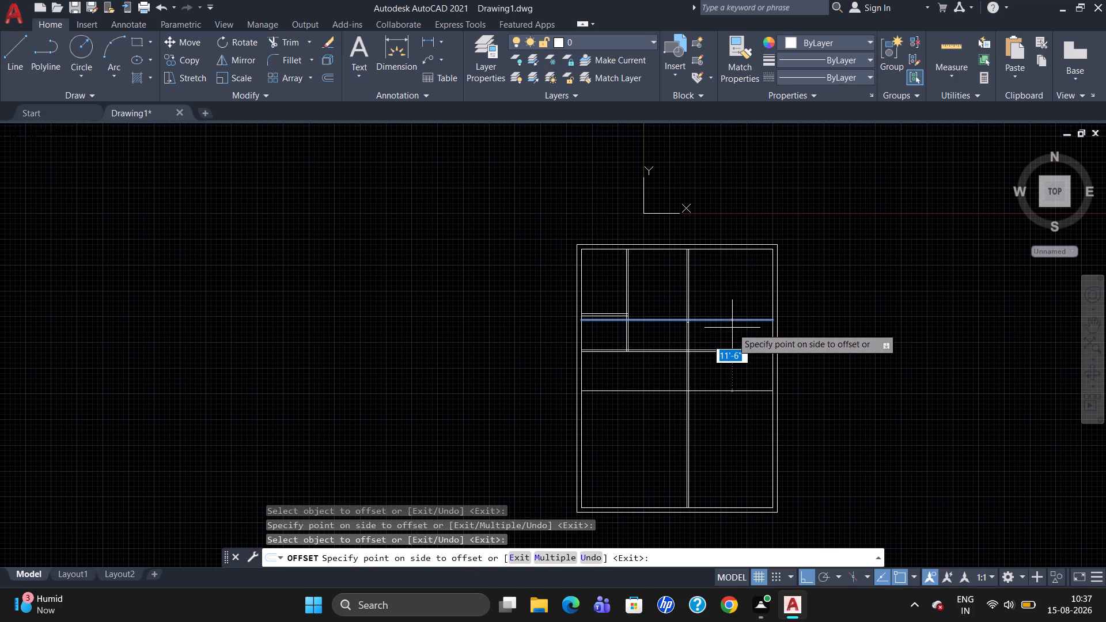
key("4")
key("shift+quotedbl")
key("Return")
key("Escape")
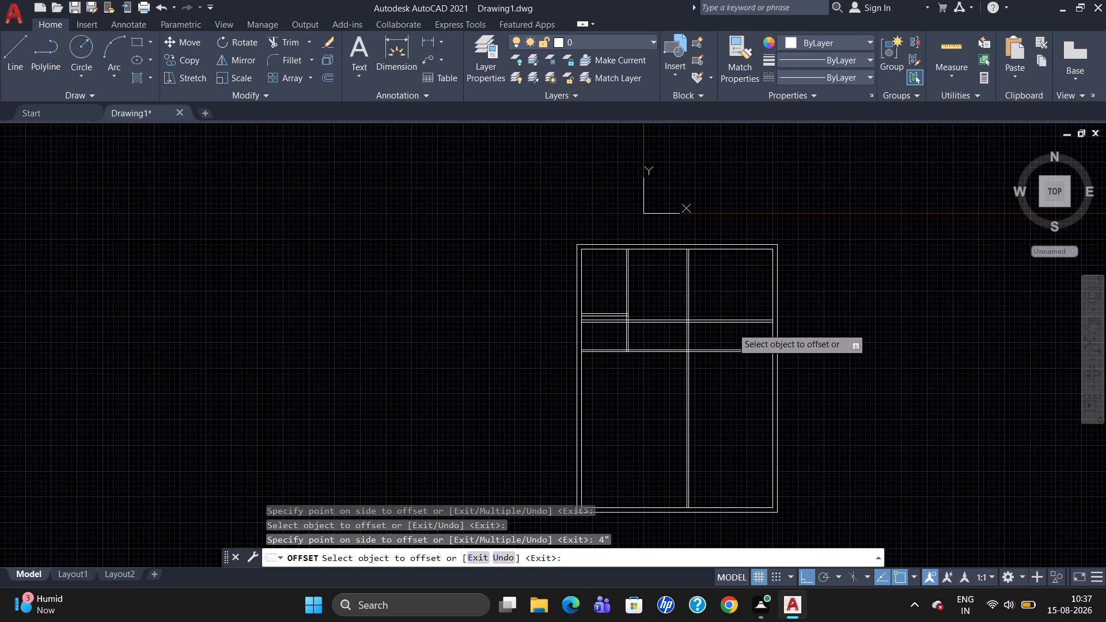
Check the inside dimensions of the rooms with Quick measure, including the large southeast room.
left_click(952, 74)
left_click(949, 97)
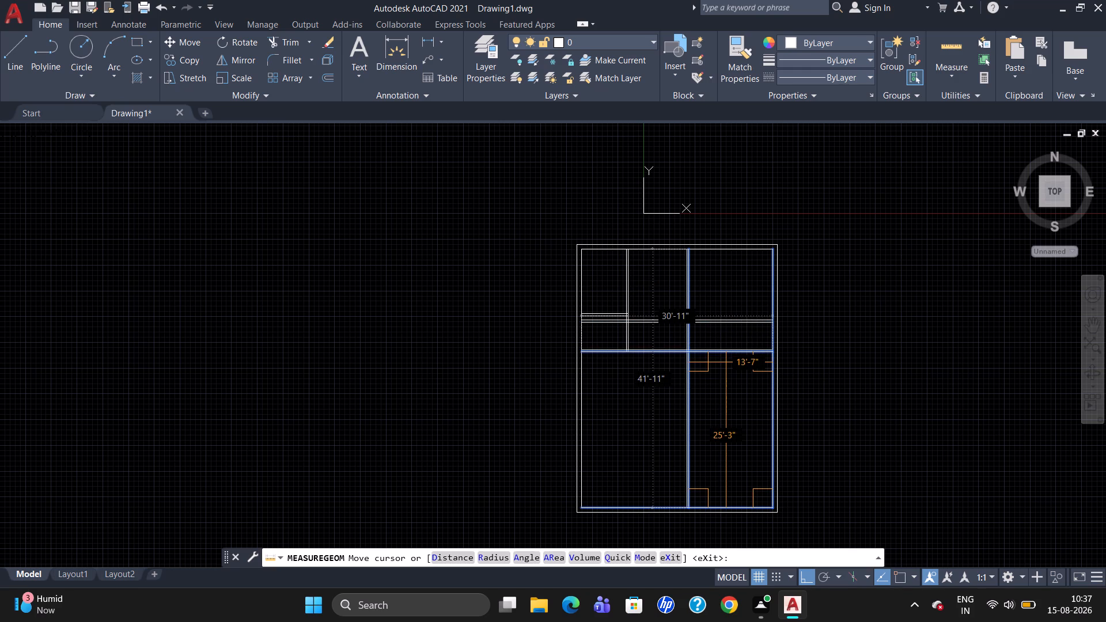
key("Escape")
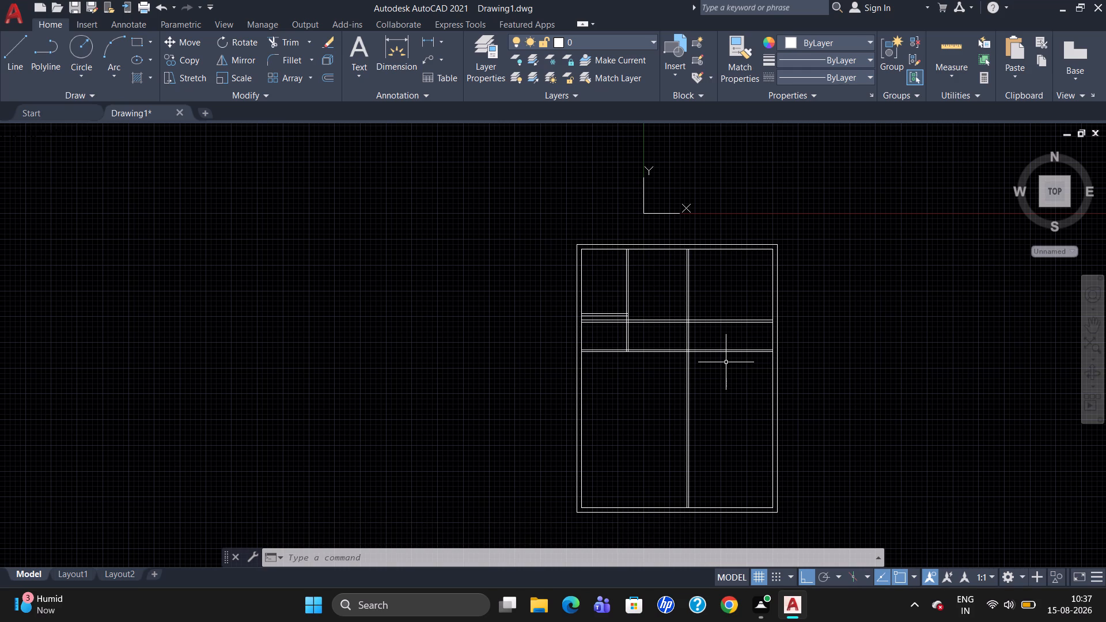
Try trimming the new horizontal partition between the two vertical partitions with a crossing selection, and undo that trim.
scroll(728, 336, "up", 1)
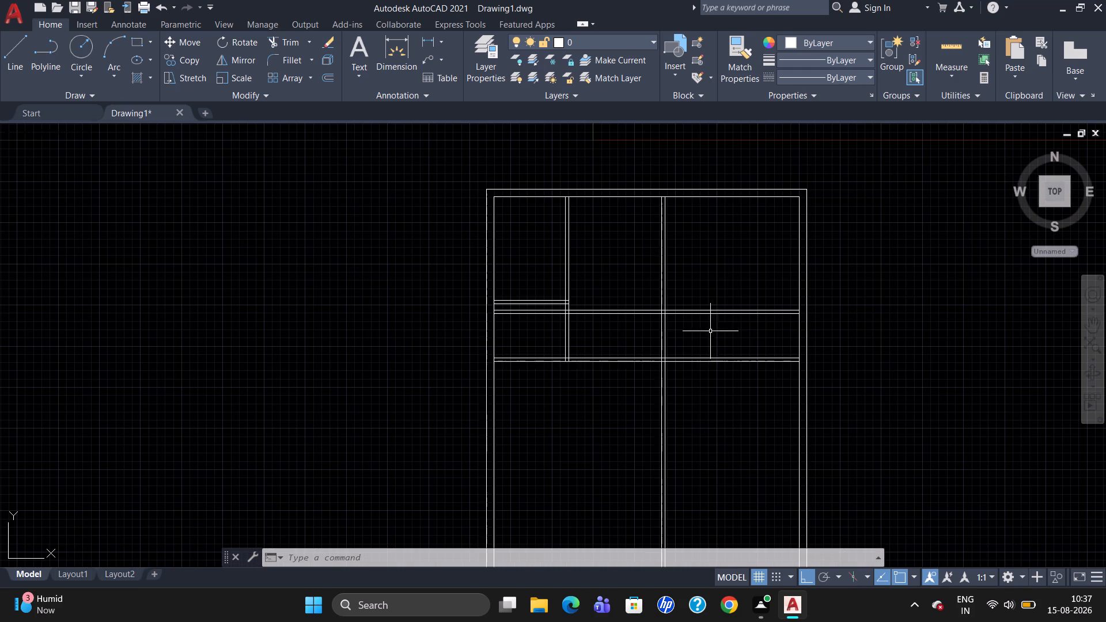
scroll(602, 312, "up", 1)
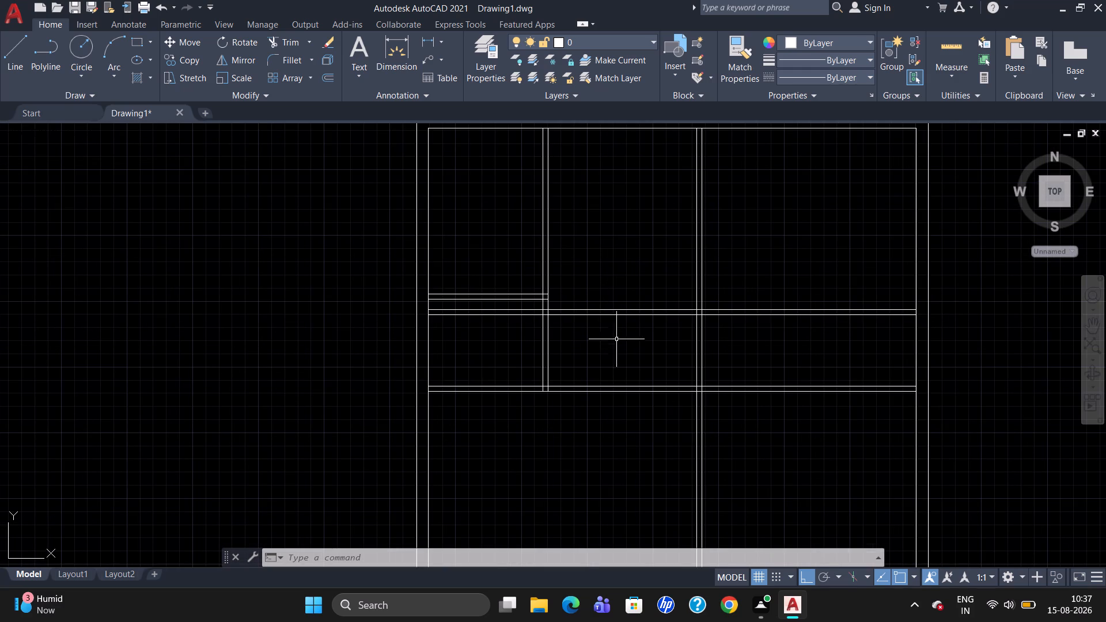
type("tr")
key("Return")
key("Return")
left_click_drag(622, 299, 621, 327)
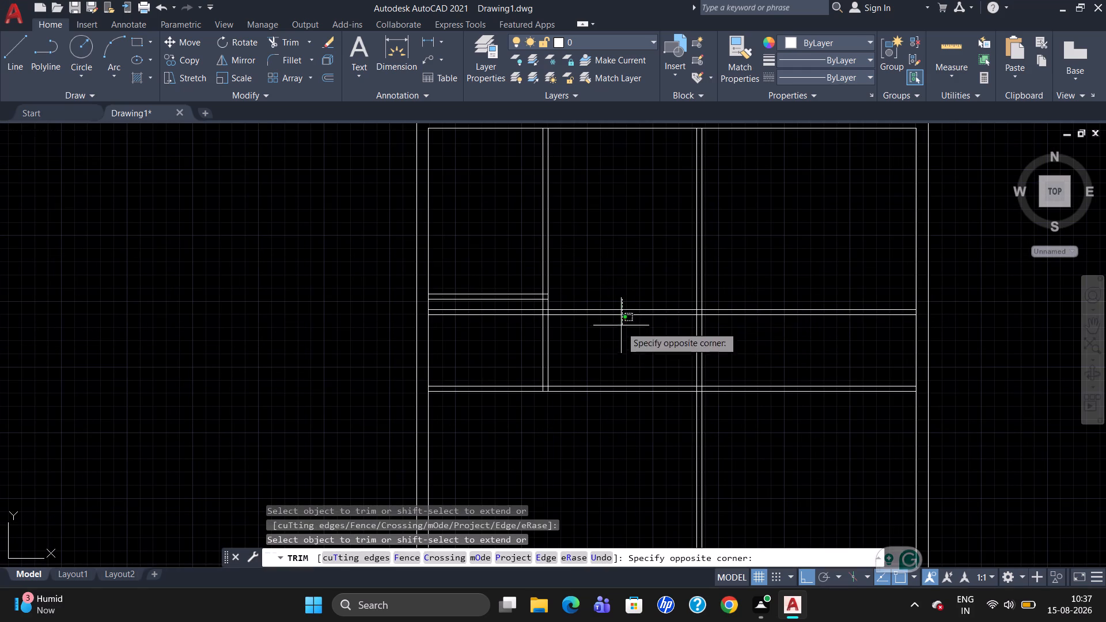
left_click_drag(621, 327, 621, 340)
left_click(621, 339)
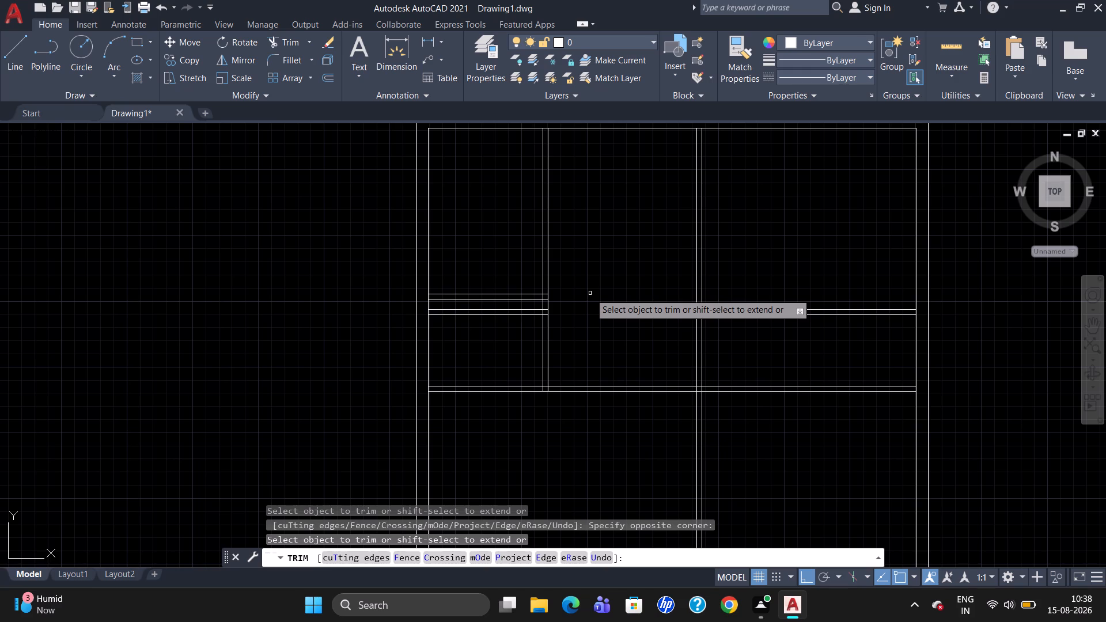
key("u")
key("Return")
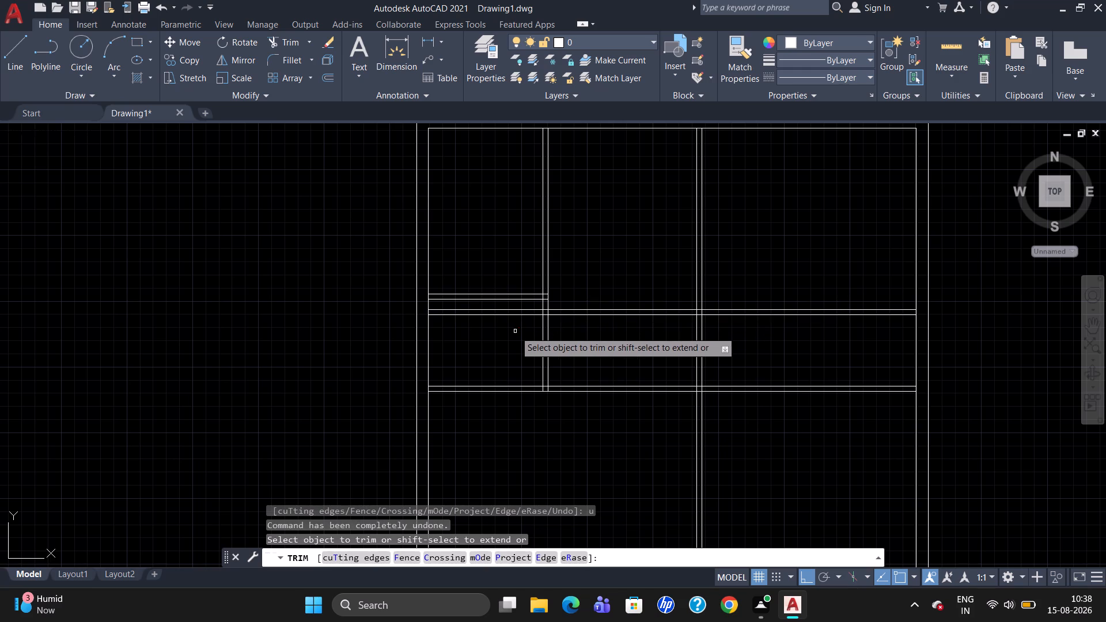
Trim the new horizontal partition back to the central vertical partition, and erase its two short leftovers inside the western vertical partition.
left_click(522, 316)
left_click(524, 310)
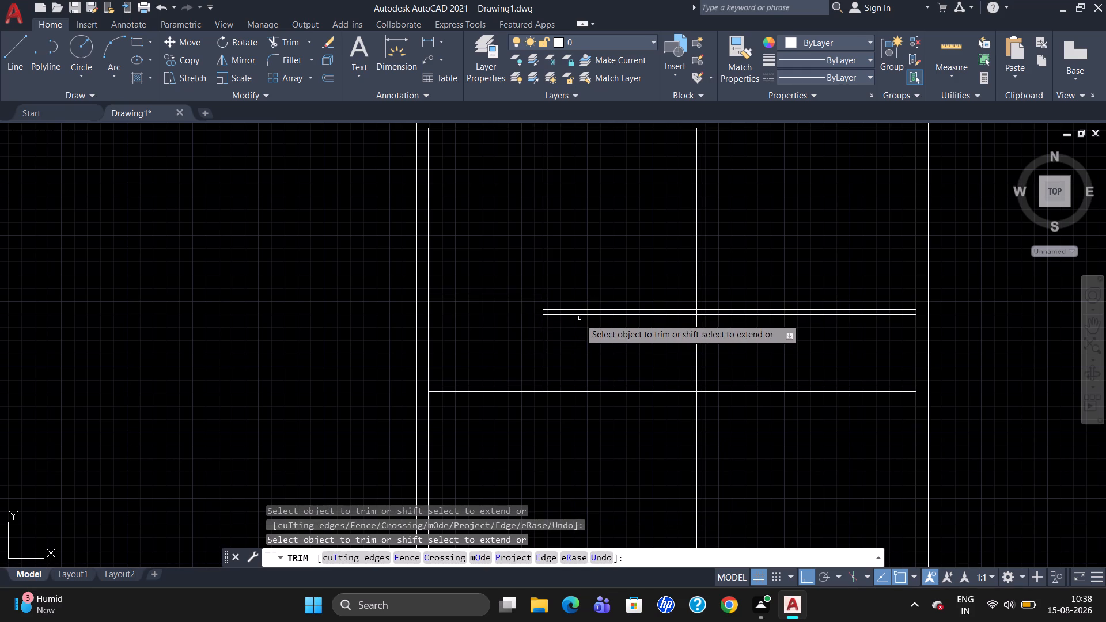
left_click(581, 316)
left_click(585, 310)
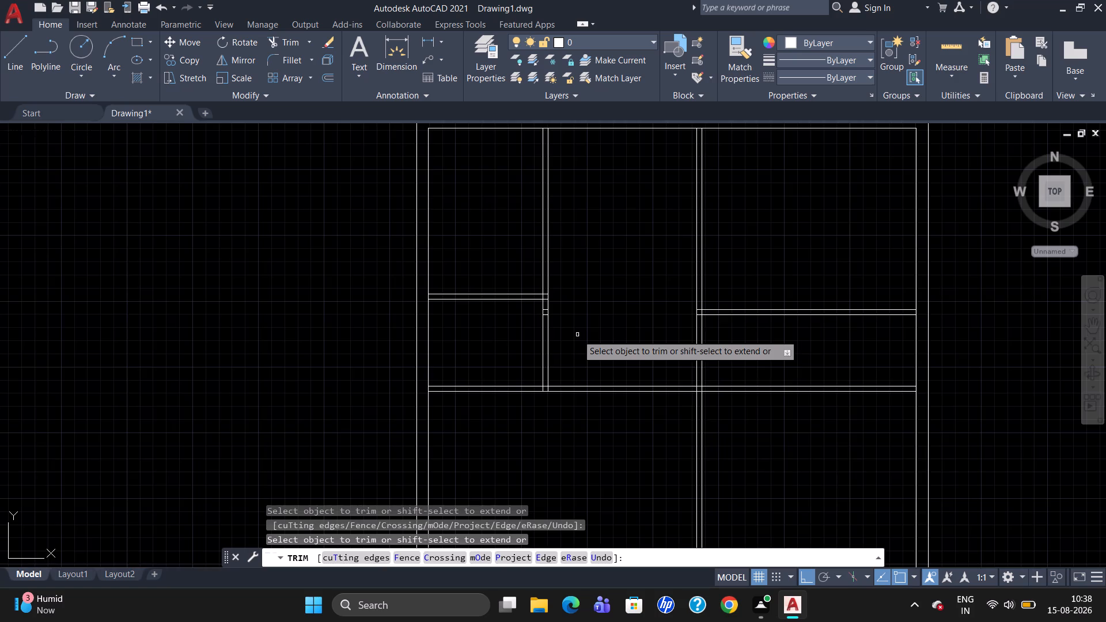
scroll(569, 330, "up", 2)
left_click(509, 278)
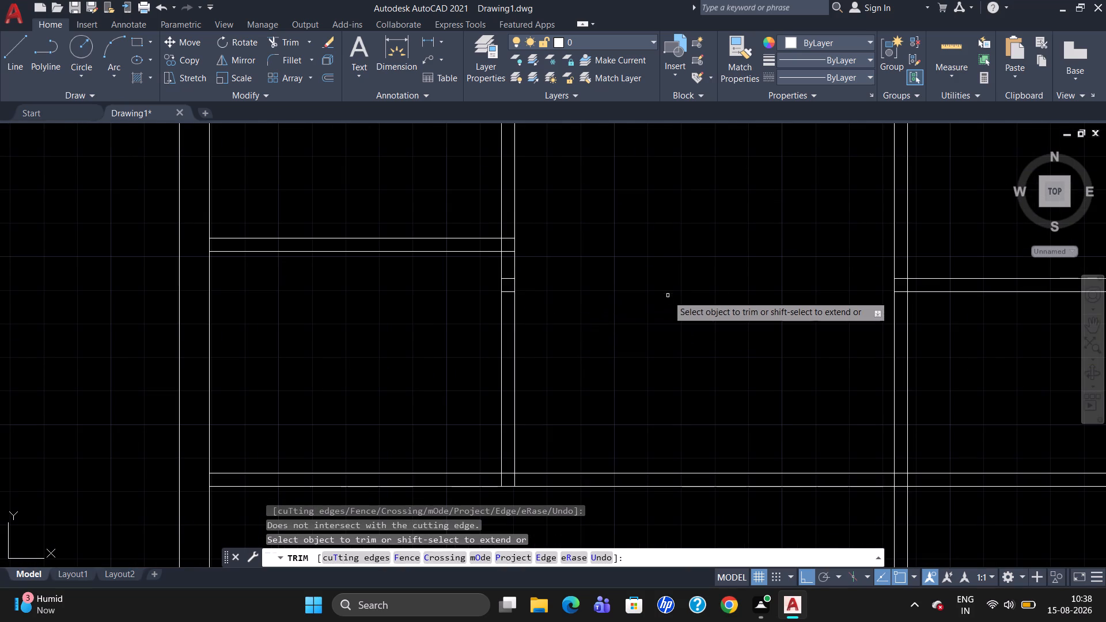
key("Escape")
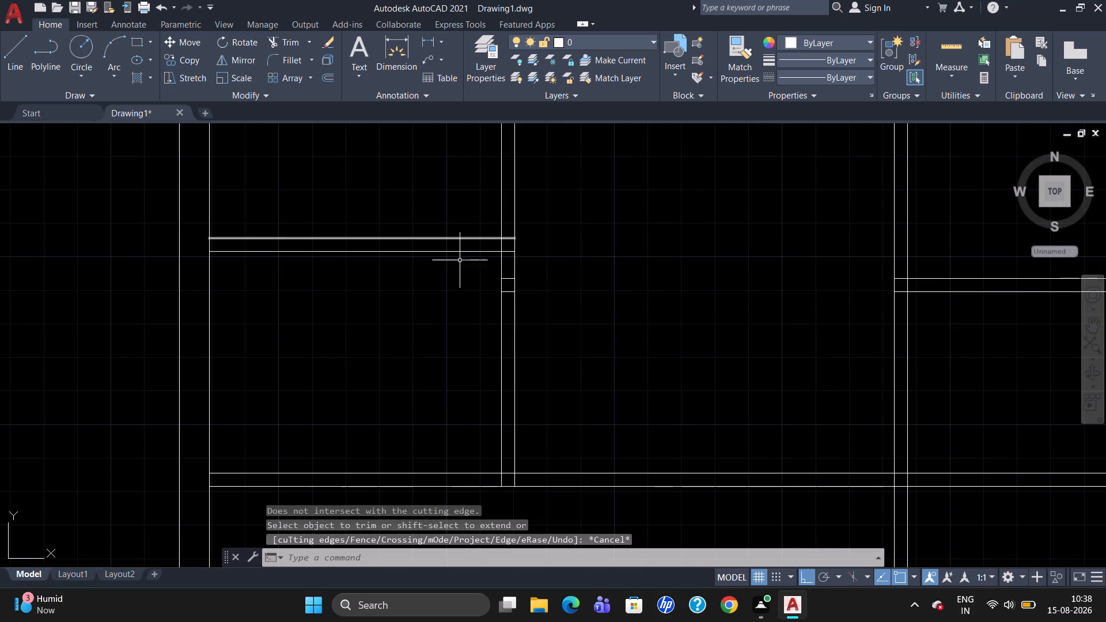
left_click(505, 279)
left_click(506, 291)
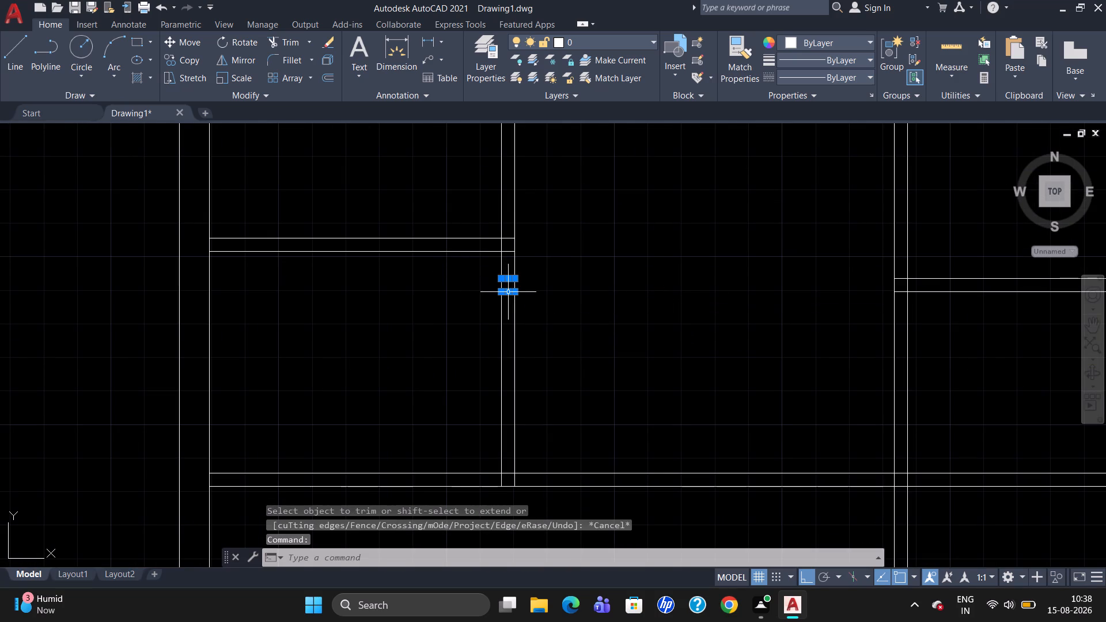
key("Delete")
Check the clear width between the two vertical partitions with a temporary linear dimension, and erase that dimension.
scroll(644, 256, "down", 2)
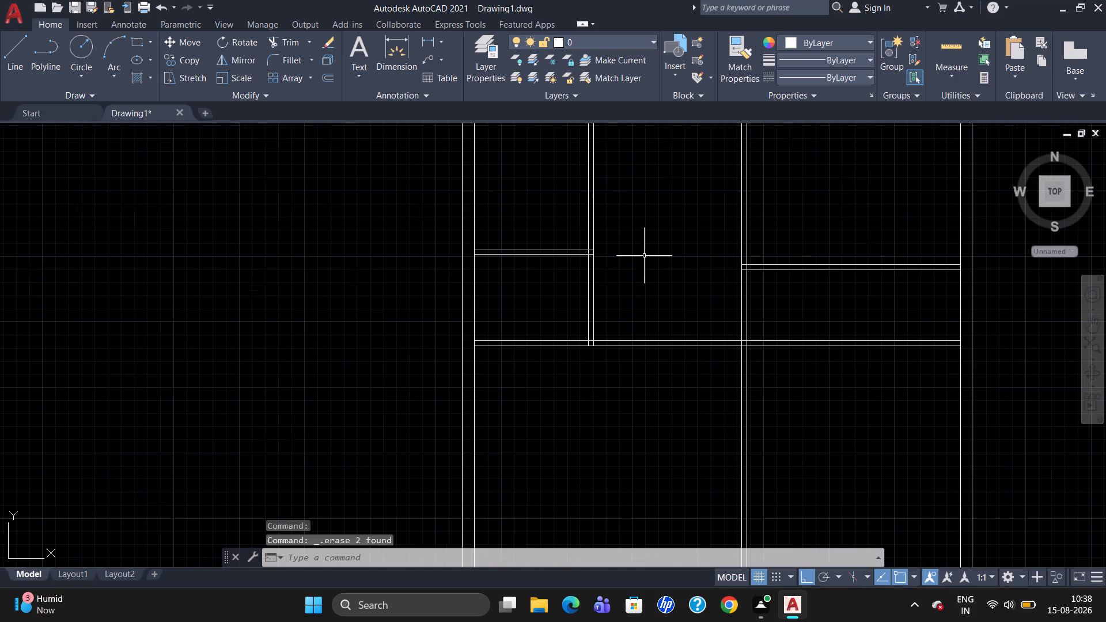
scroll(680, 233, "down", 2)
scroll(755, 138, "up", 2)
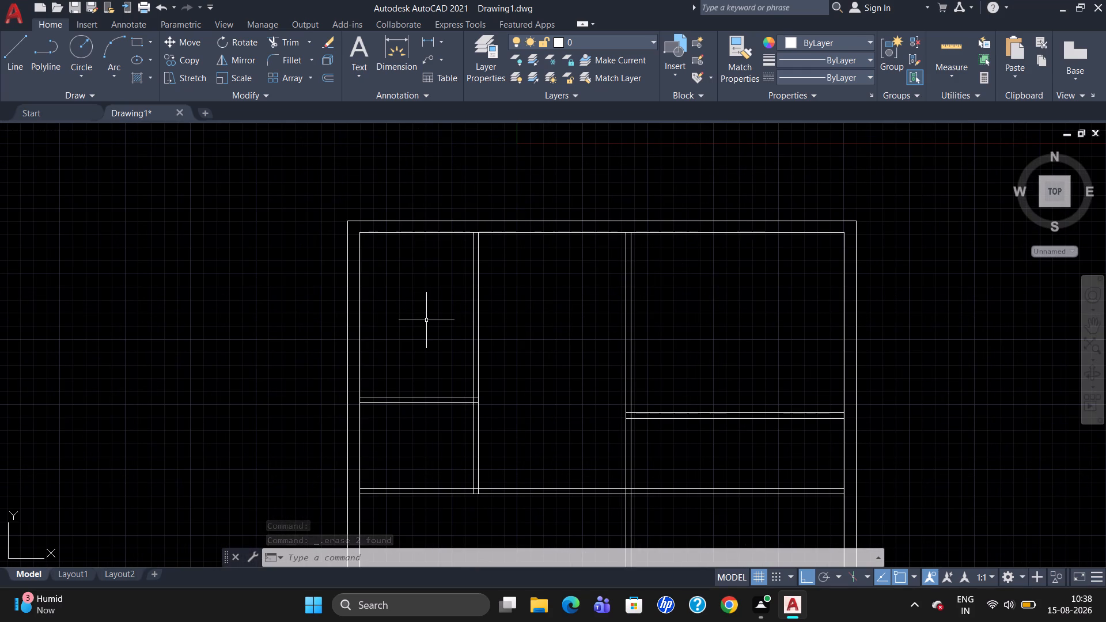
type("dli")
key("Return")
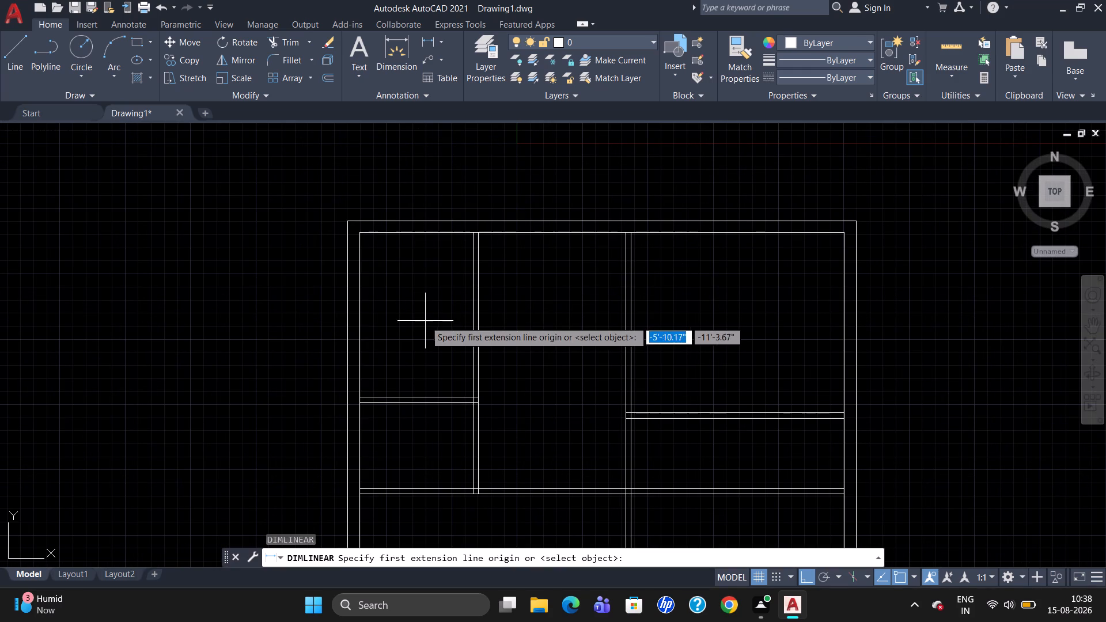
left_click(476, 325)
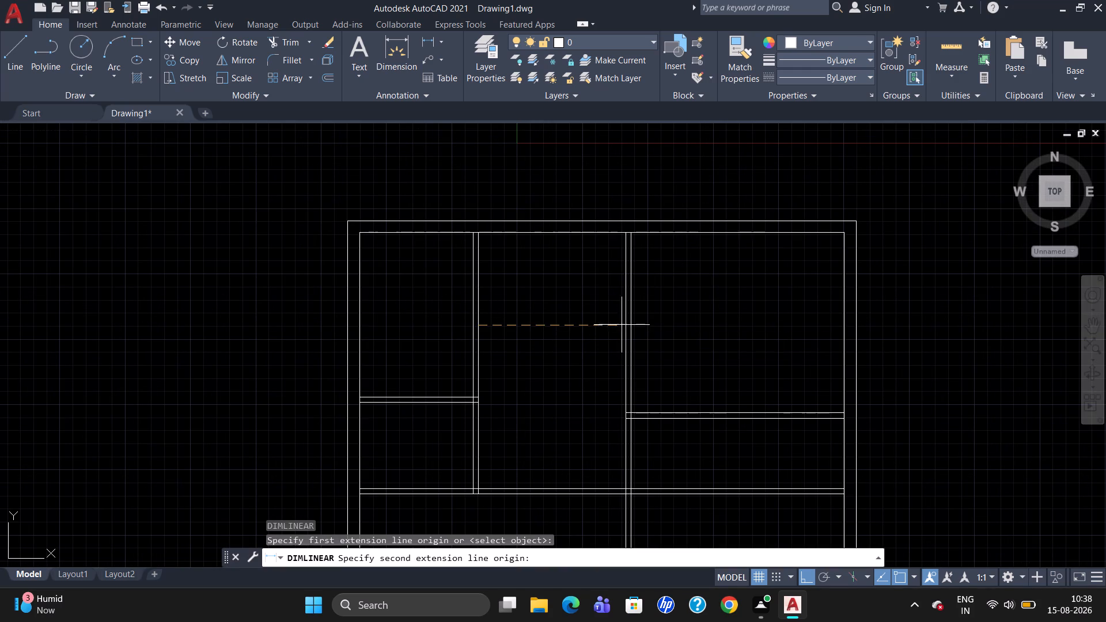
left_click(623, 323)
left_click(620, 341)
left_click(552, 339)
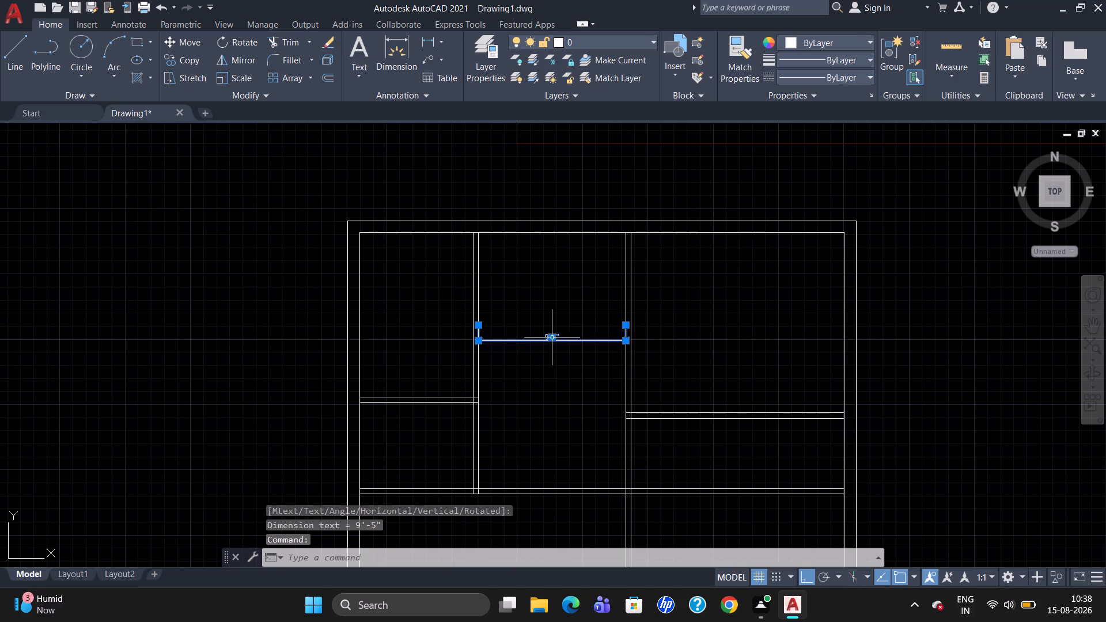
key("Delete")
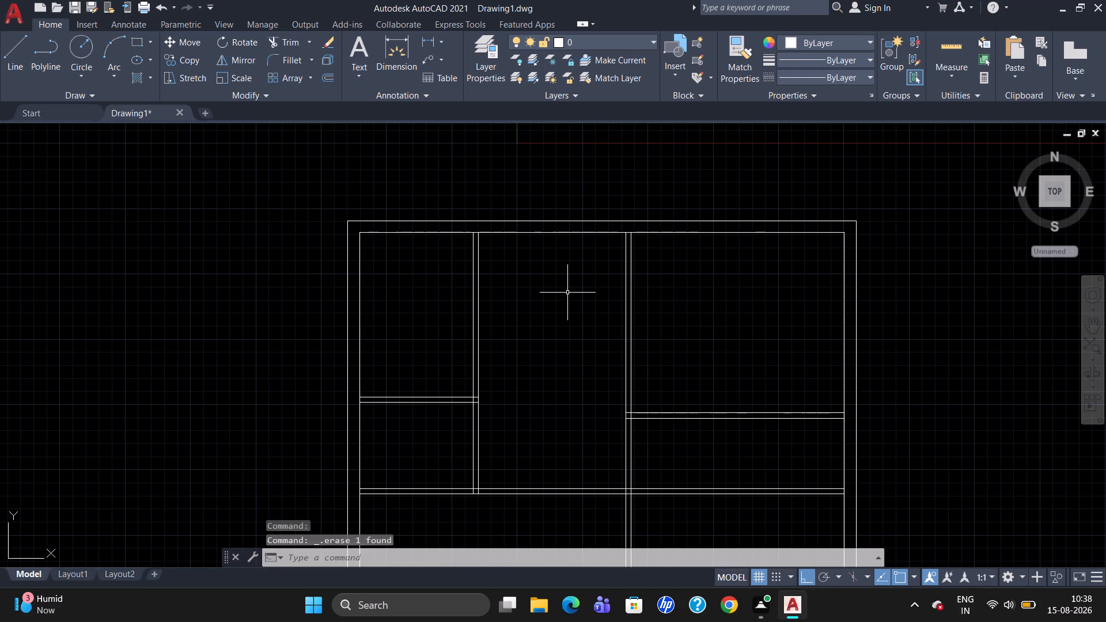
Erase both lines of the western vertical partition.
left_click(472, 338)
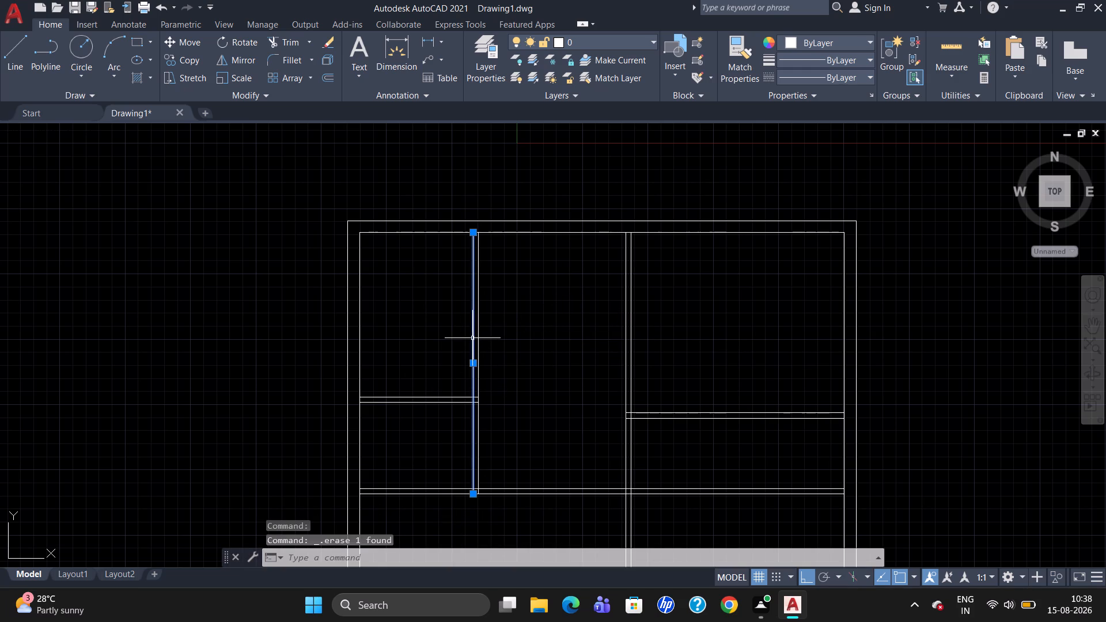
left_click(479, 337)
key("Delete")
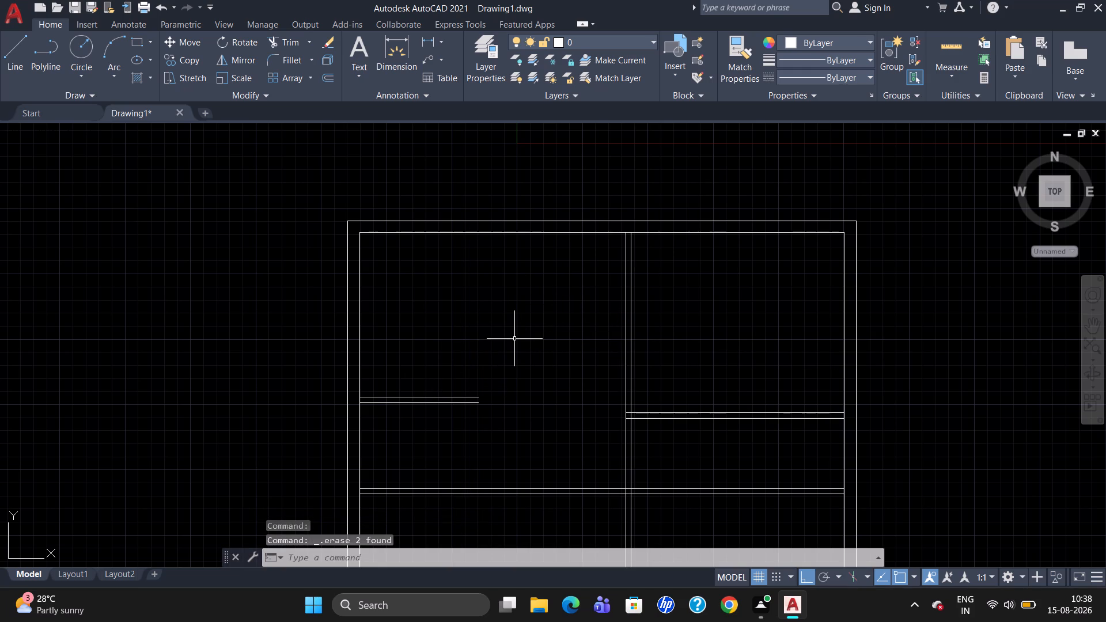
Offset the west wall's inner face 7'-3" eastward, and offset that line 4" eastward to form a full-length vertical partition.
key("o")
key("Return")
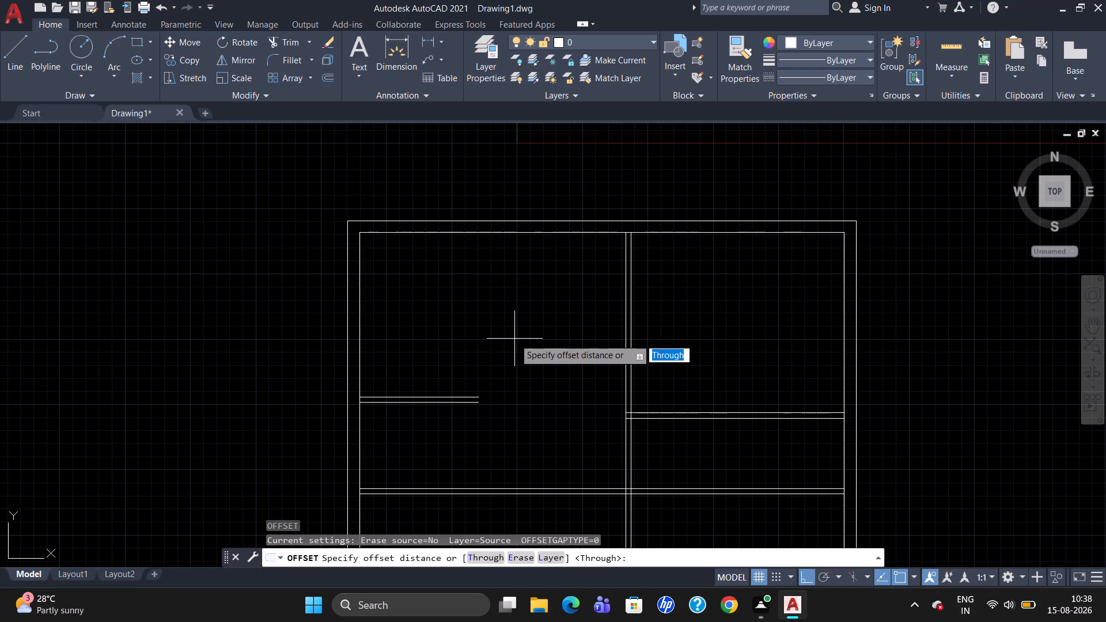
key("7")
type("'-")
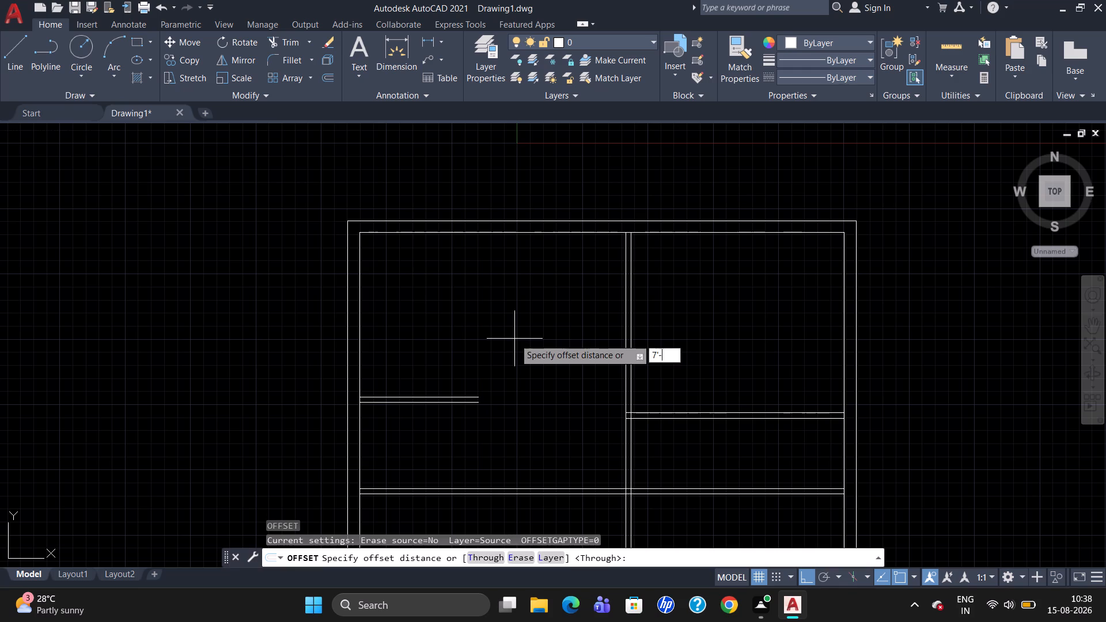
key("3")
key("shift+quotedbl")
key("Return")
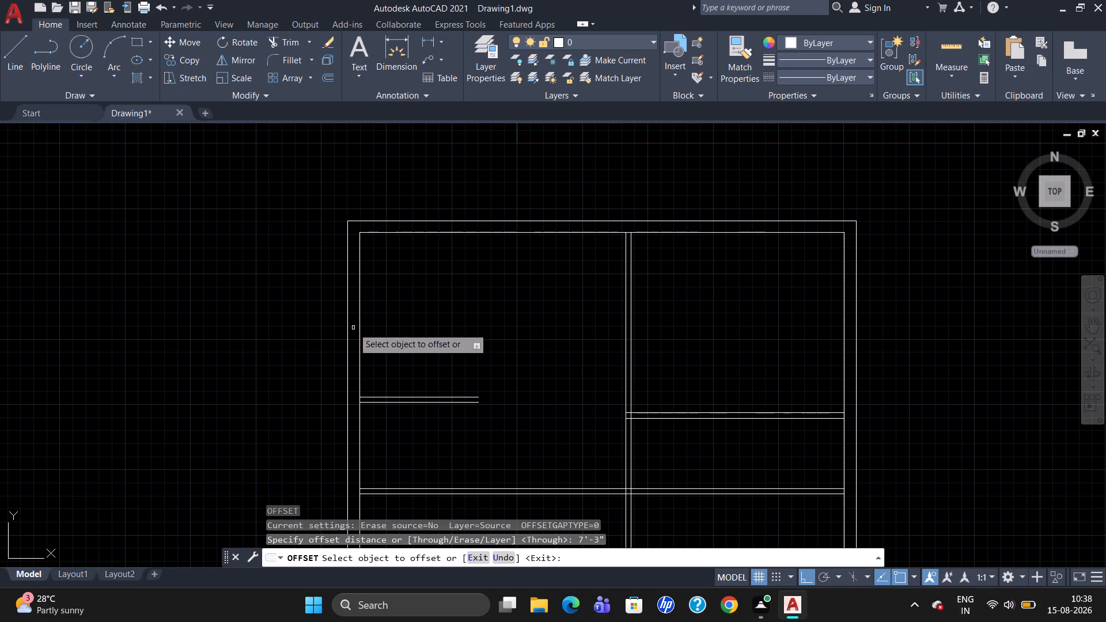
left_click(359, 327)
left_click(450, 346)
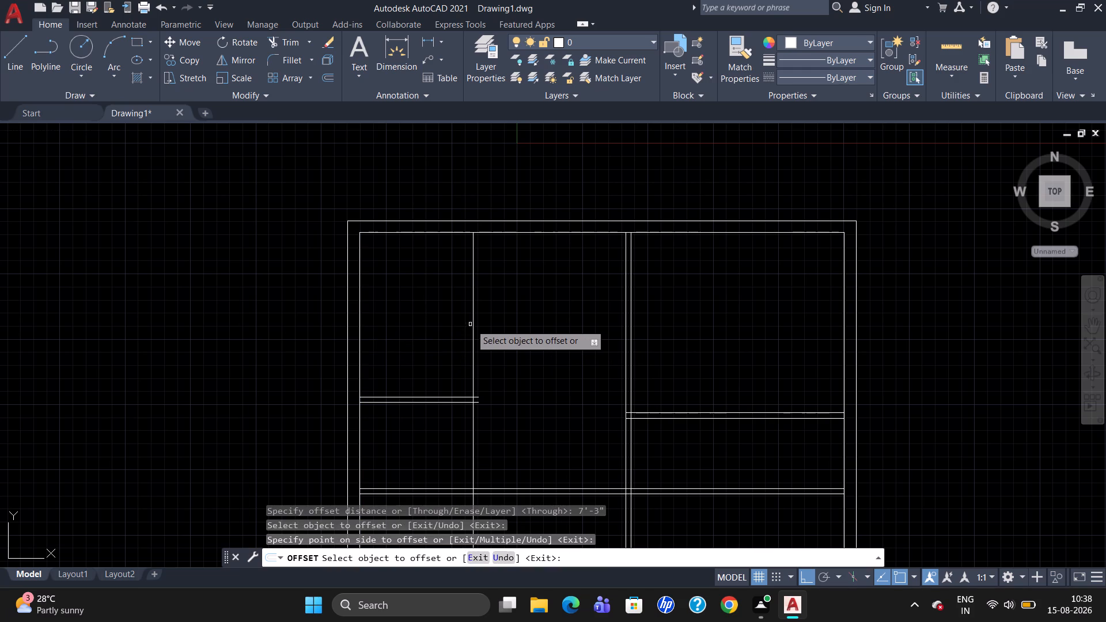
left_click(472, 324)
type("4\"")
key("Return")
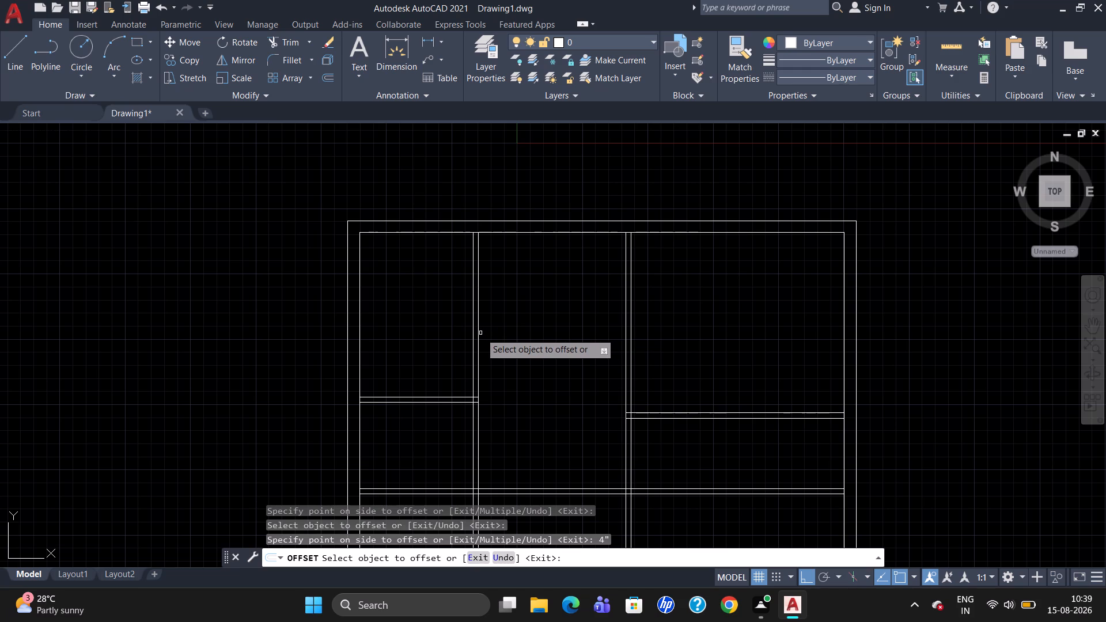
Offset the new vertical partition's east face 9' eastward to place the near face of the central partition.
left_click(476, 332)
left_click(477, 325)
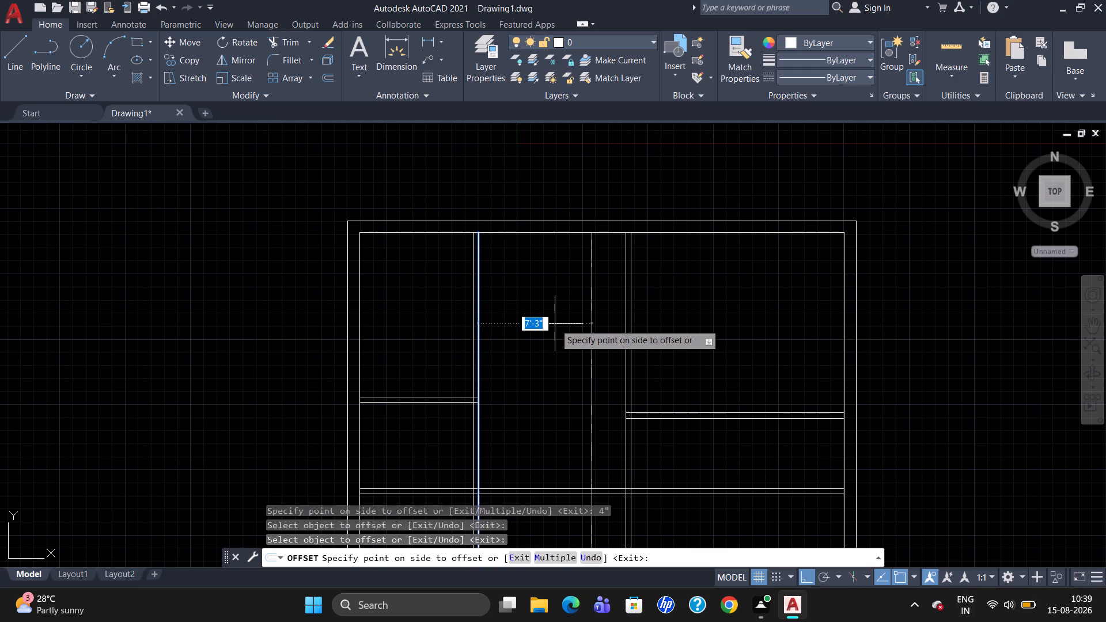
key("9")
key("apostrophe")
key("Return")
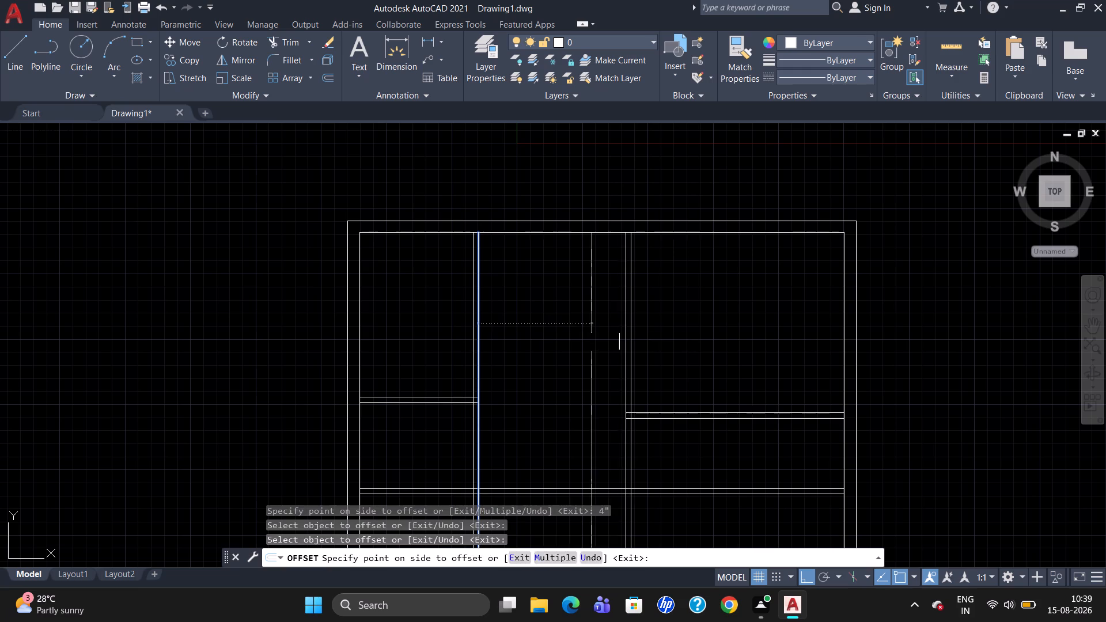
key("Escape")
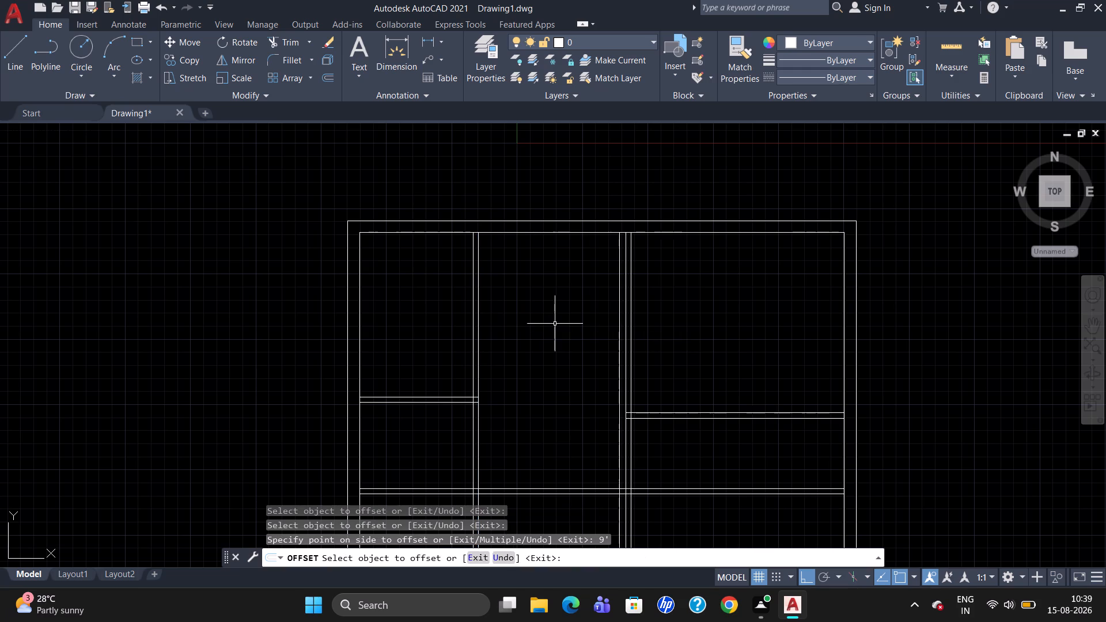
Erase both lines of the old central vertical partition just east of the new line.
left_click(625, 356)
left_click(631, 354)
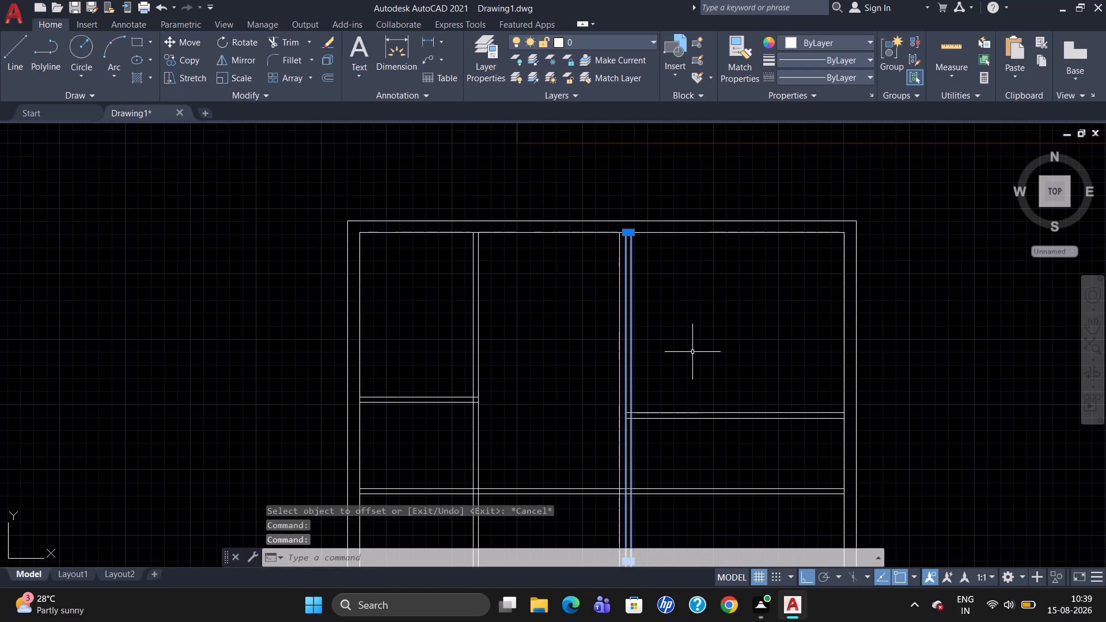
key("Delete")
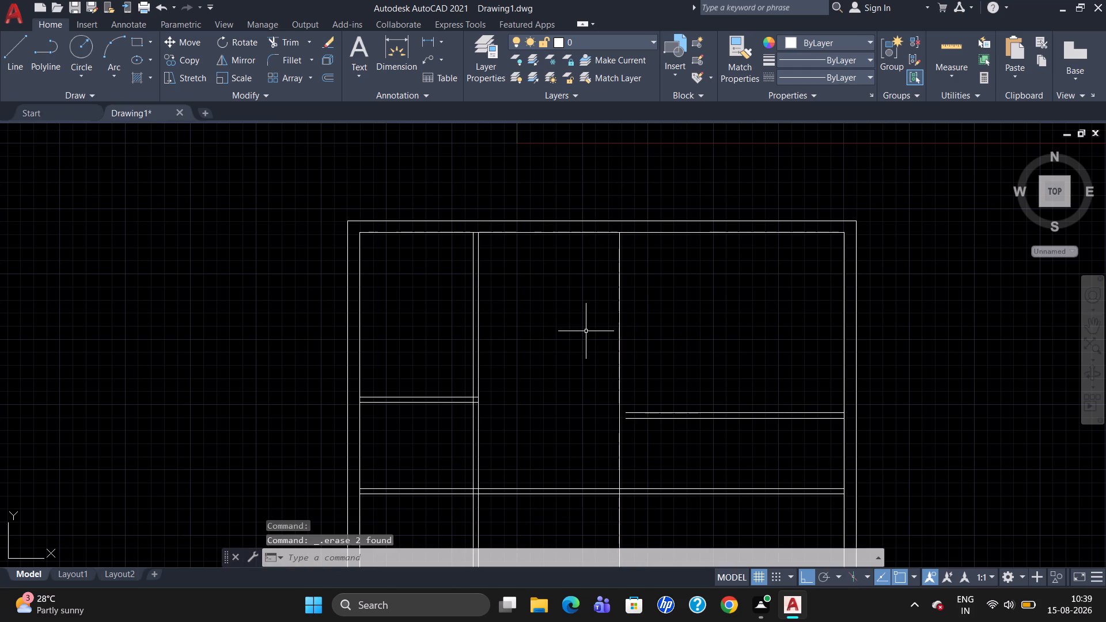
Erase the upper horizontal partition between the central line and the east wall, including its two short leftover pieces.
scroll(718, 367, "down", 2)
left_click(709, 384)
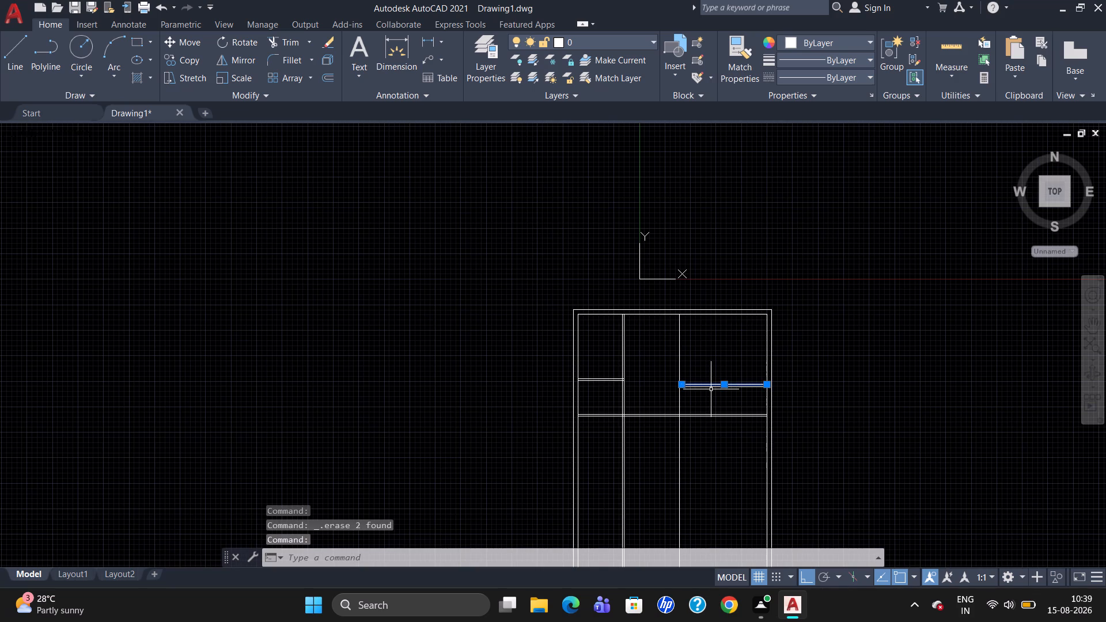
left_click(712, 387)
key("Delete")
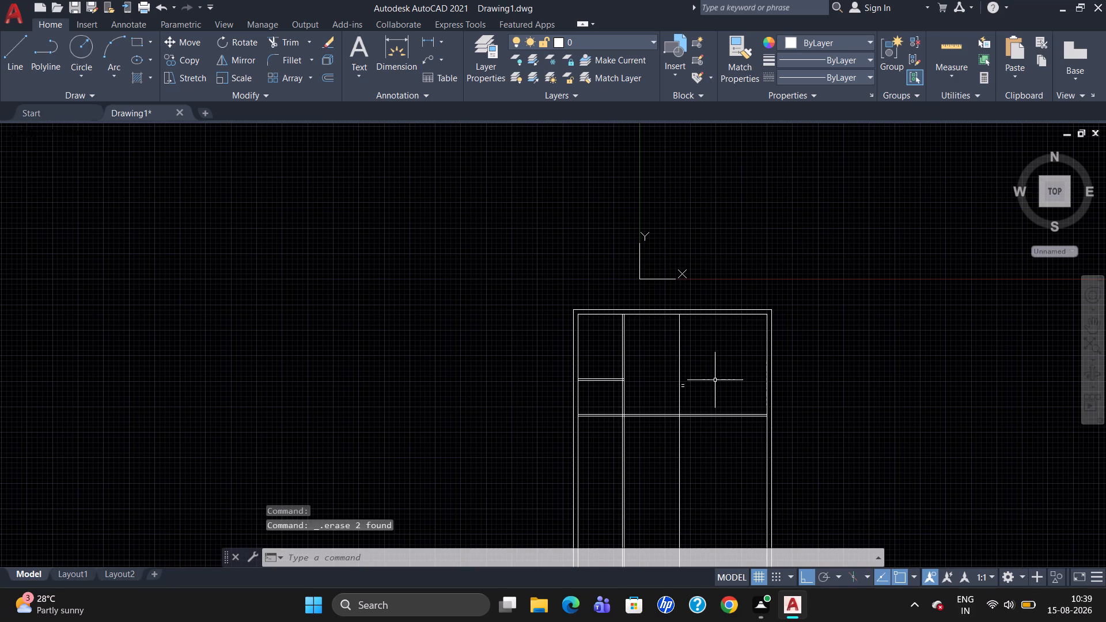
scroll(715, 364, "up", 3)
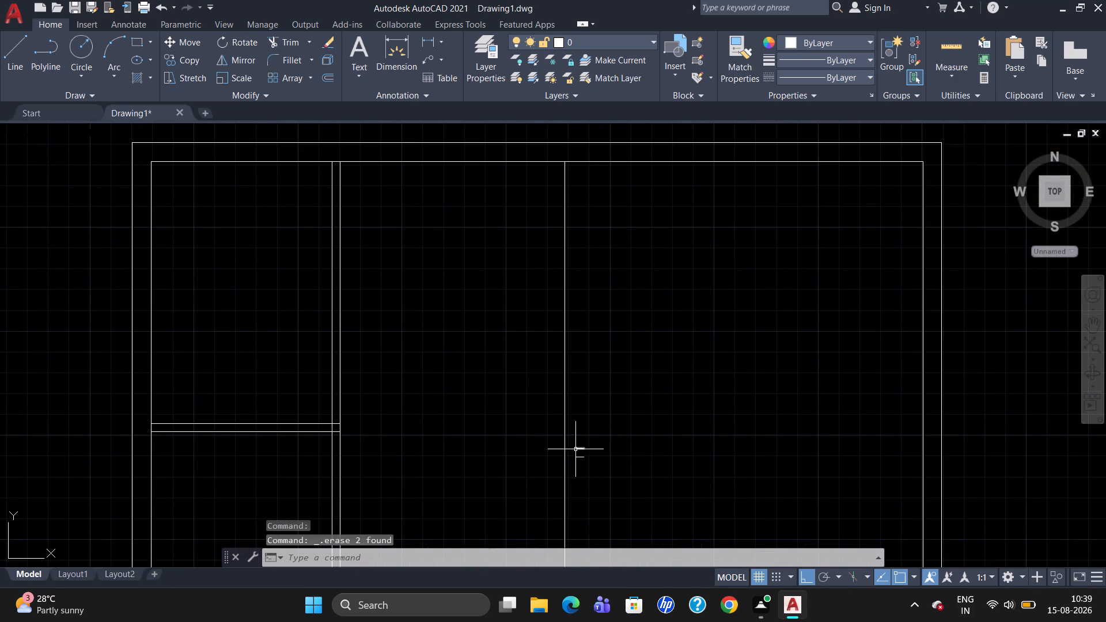
left_click(575, 448)
left_click(577, 457)
key("Delete")
Offset the new central vertical line 4" eastward to complete the central partition.
key("o")
key("Return")
key("4")
key("shift+quotedbl")
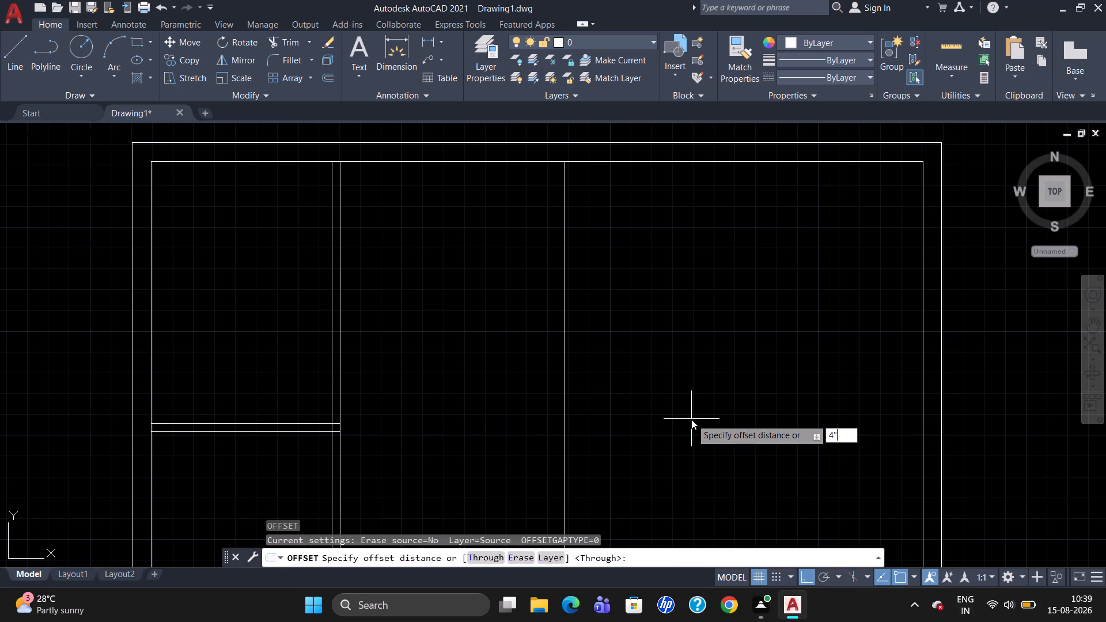
key("Return")
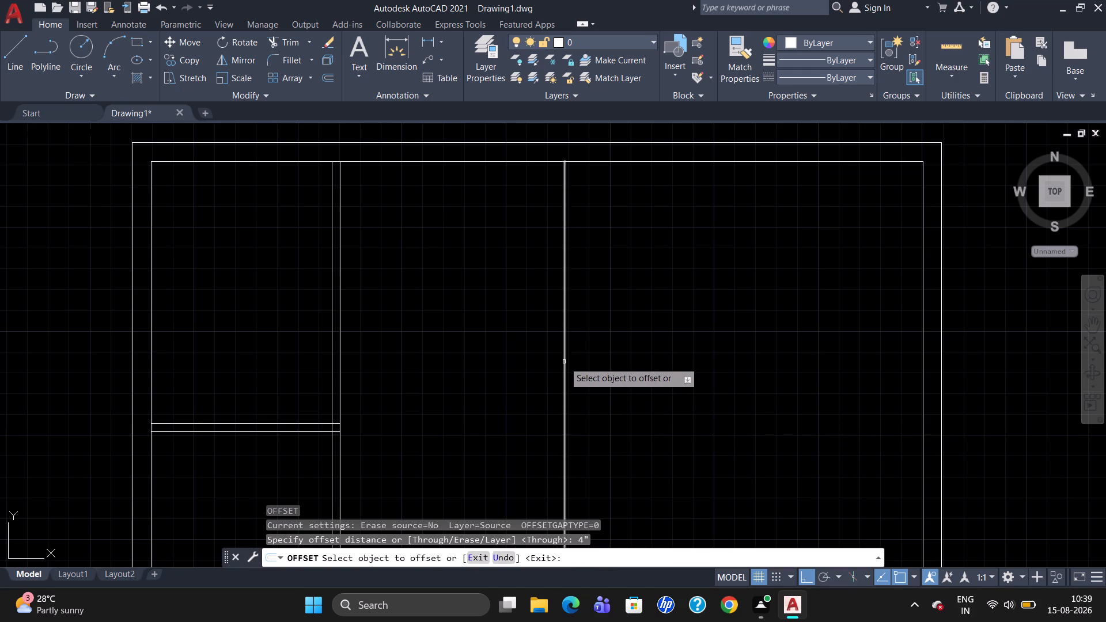
left_click(564, 362)
left_click(571, 367)
Form a 4" horizontal partition by offsetting the north wall's inner face 11'-6" southward and the resulting line another 4" southward.
scroll(627, 364, "down", 2)
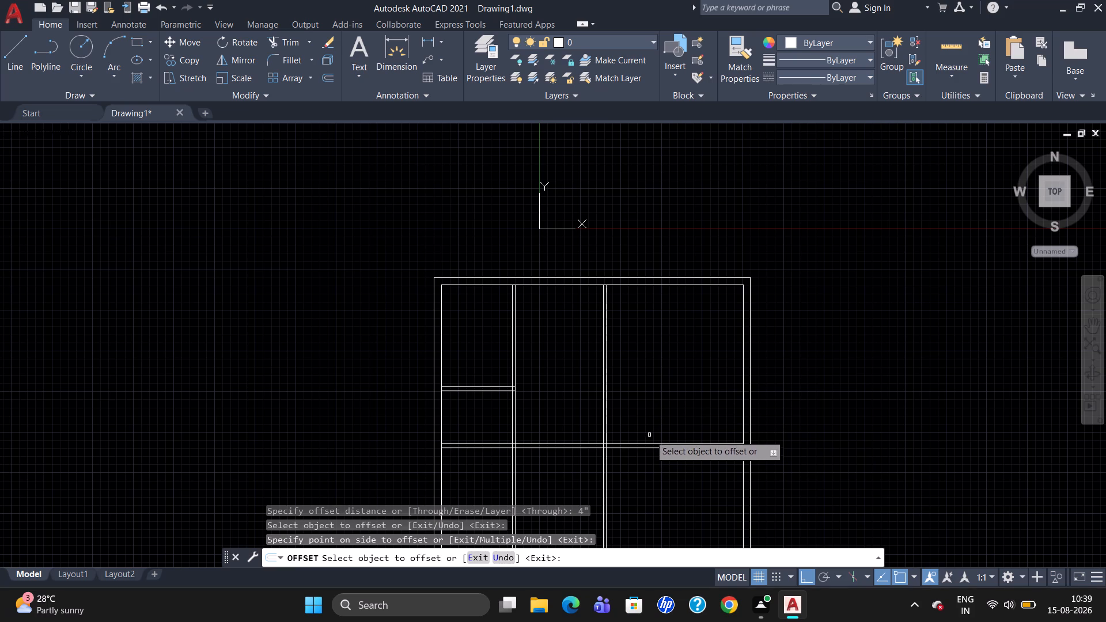
left_click(671, 286)
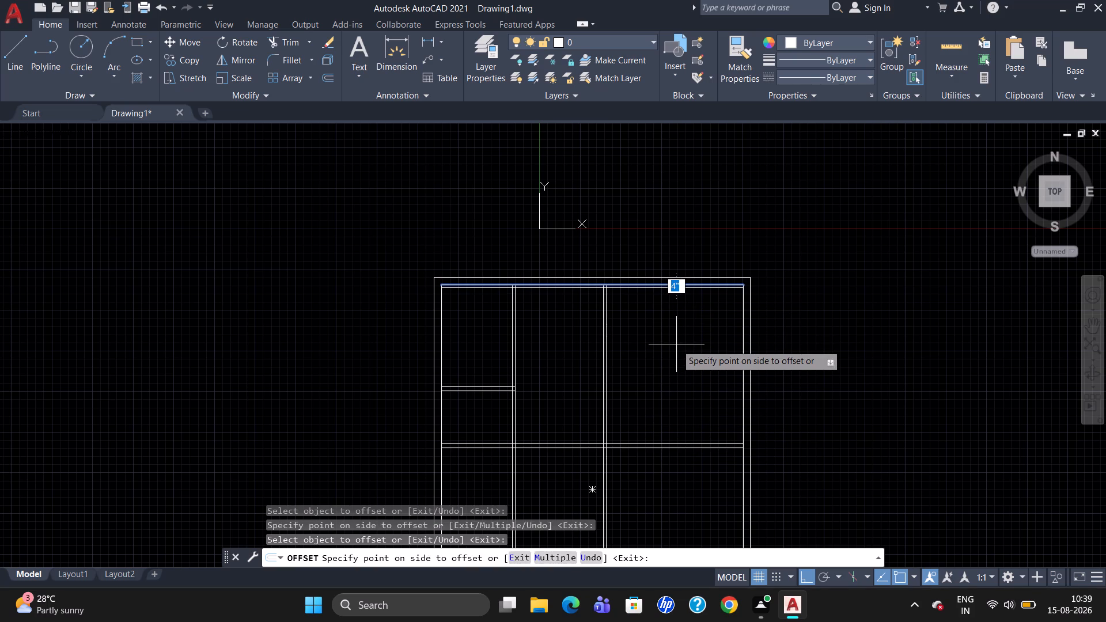
key("1")
key("1")
key("apostrophe")
type("-6\"")
key("Return")
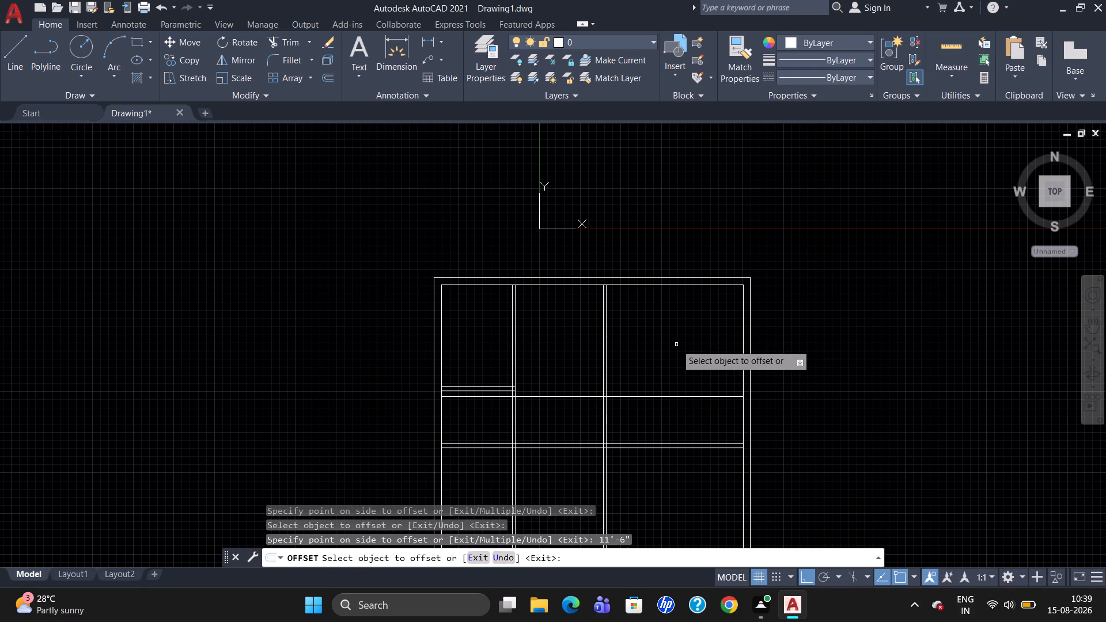
left_click(685, 396)
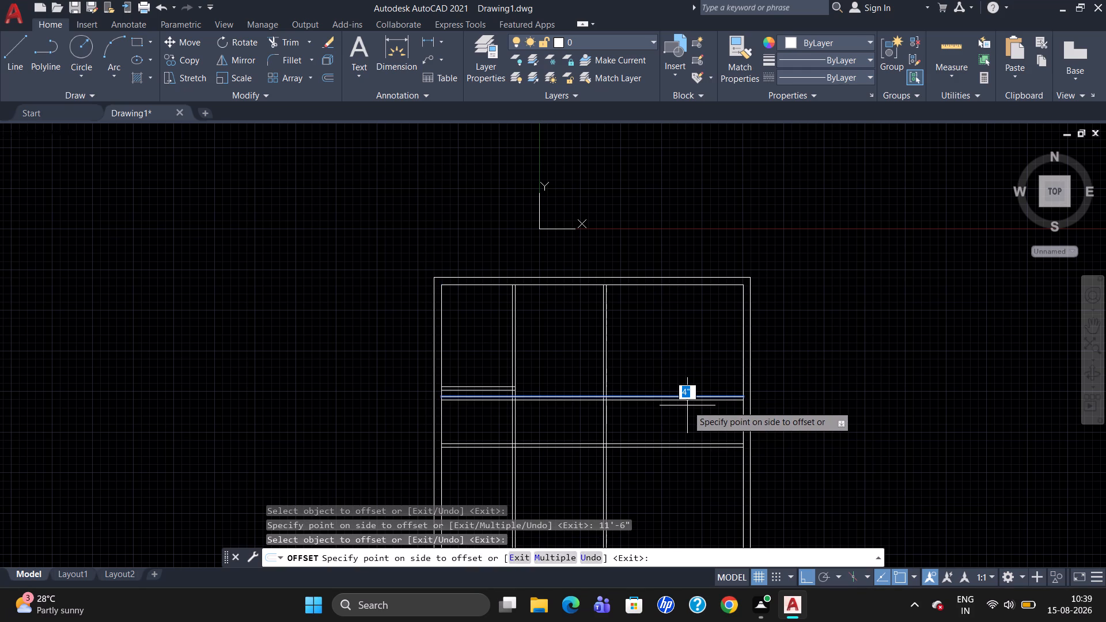
type("4\"")
key("Return")
key("Escape")
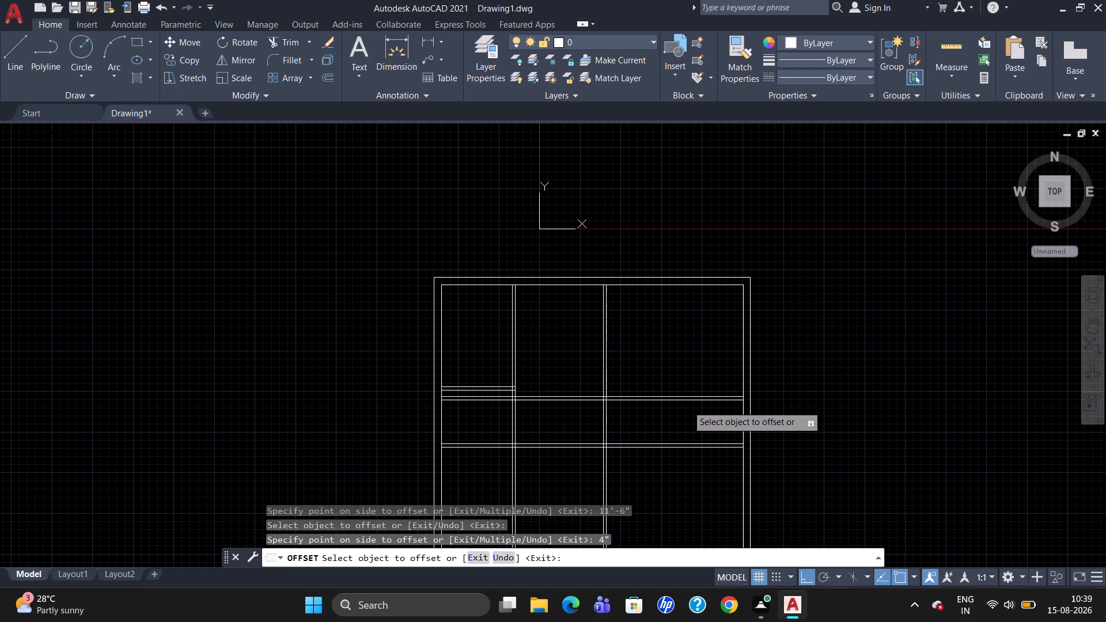
Quick-measure the north middle room between the two vertical partitions.
left_click(953, 72)
left_click(964, 98)
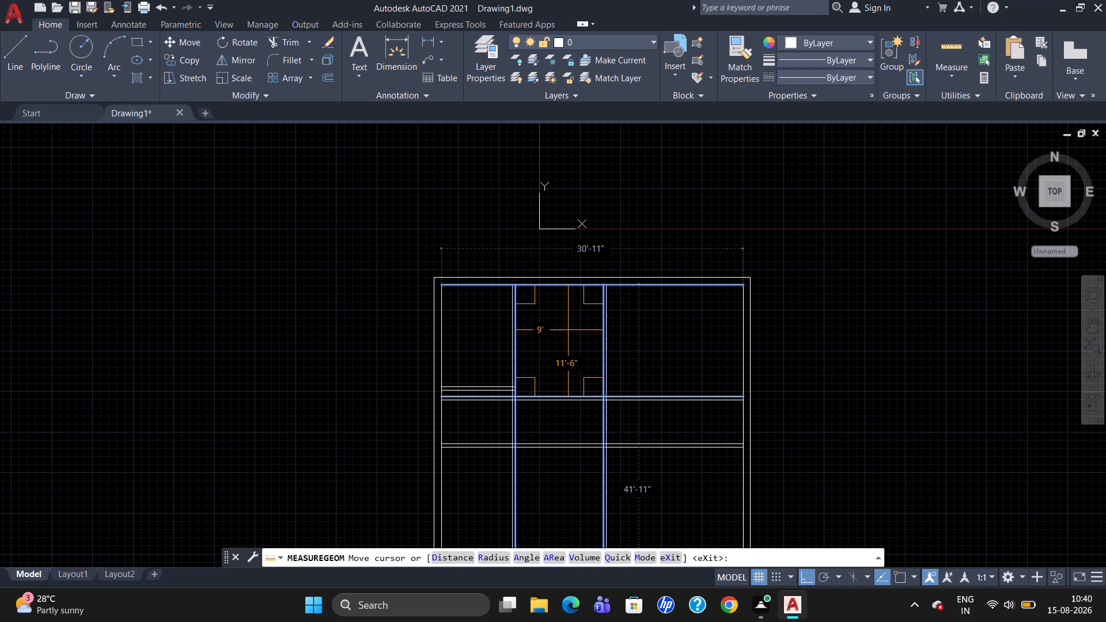
key("Escape")
Trim both lines of the new horizontal partition in the west and middle rooms, keeping the part east of the central partition.
type("tr")
key("Return")
key("Return")
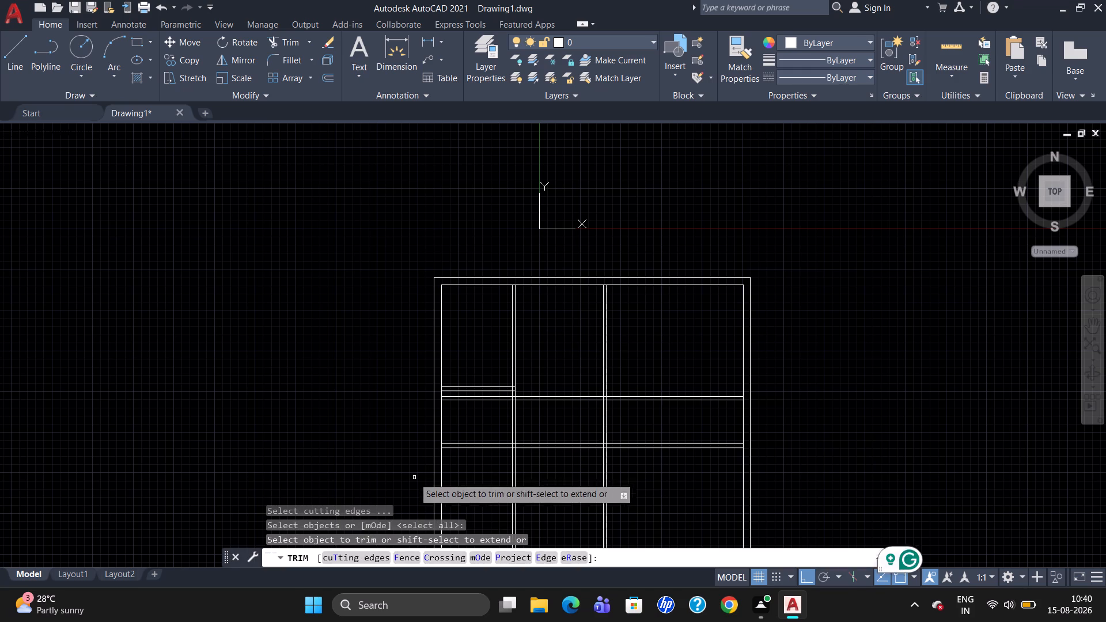
left_click(487, 396)
left_click(487, 400)
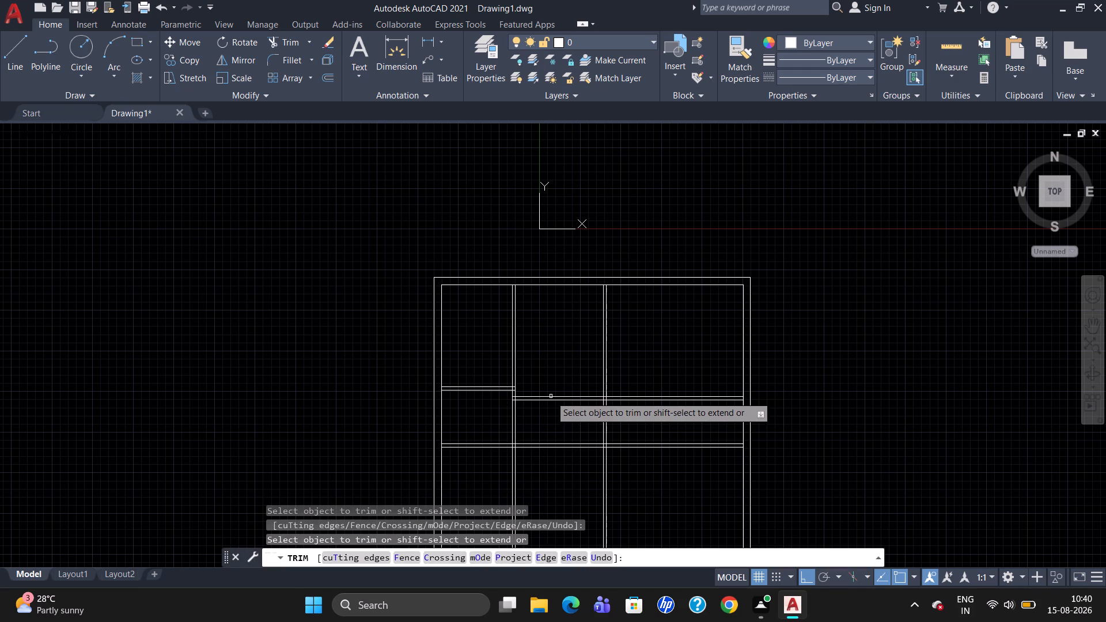
left_click(551, 396)
left_click(550, 402)
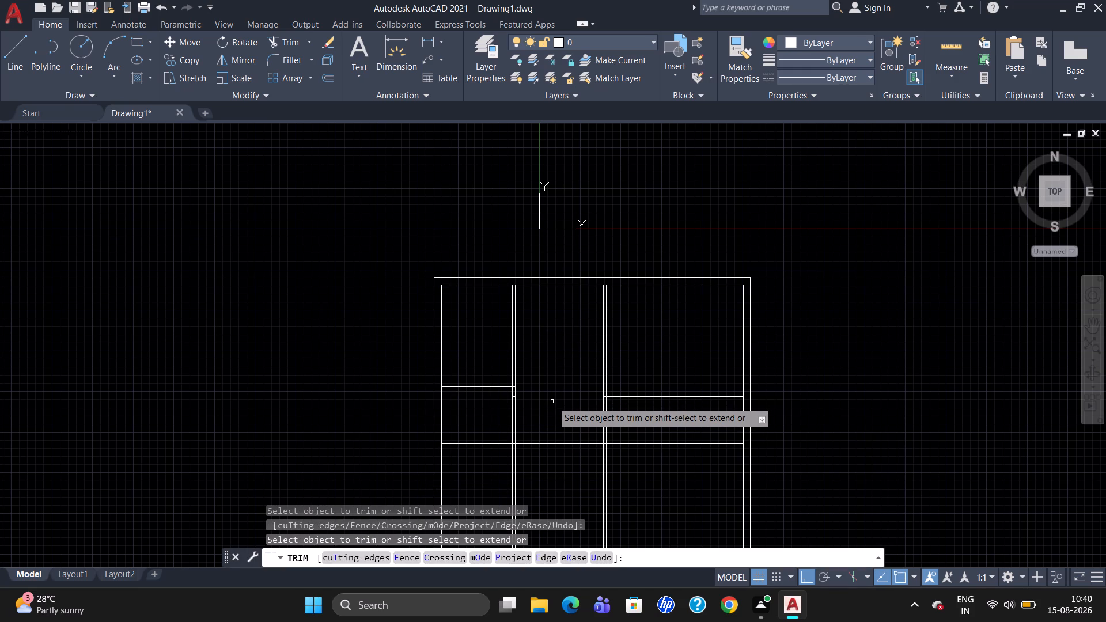
key("Escape")
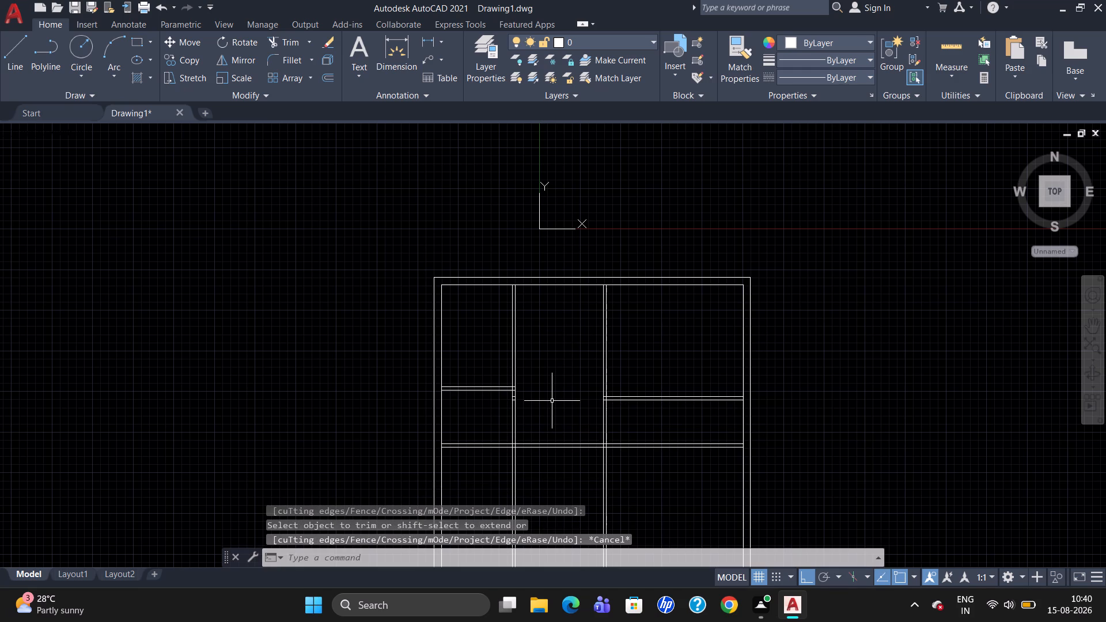
Quick-measure the small west room below the short horizontal partition.
left_click(959, 76)
left_click(960, 100)
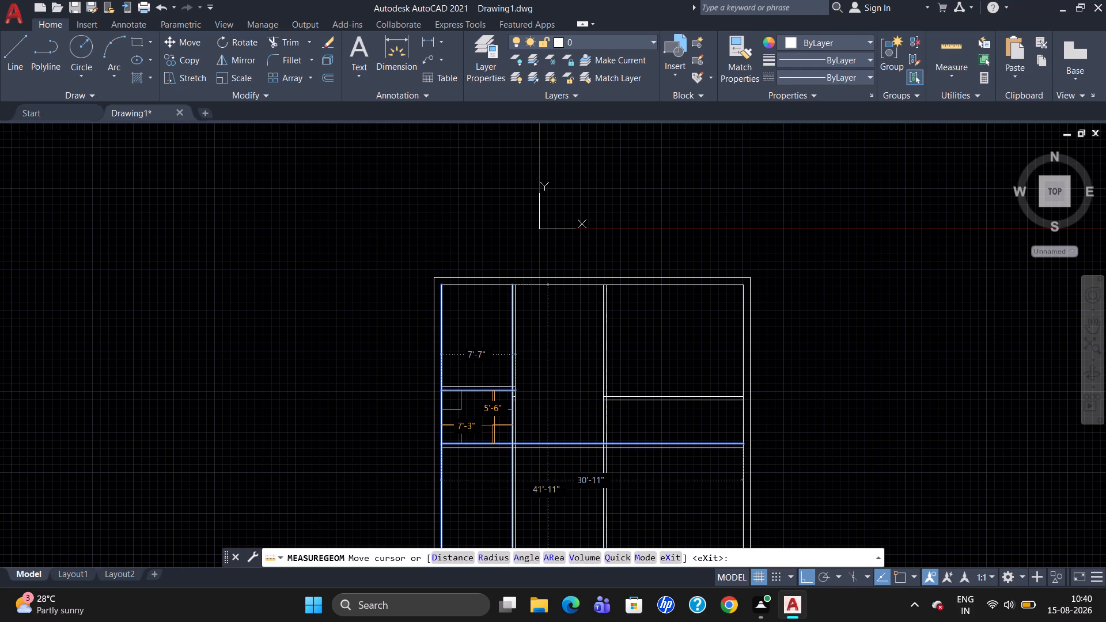
key("Escape")
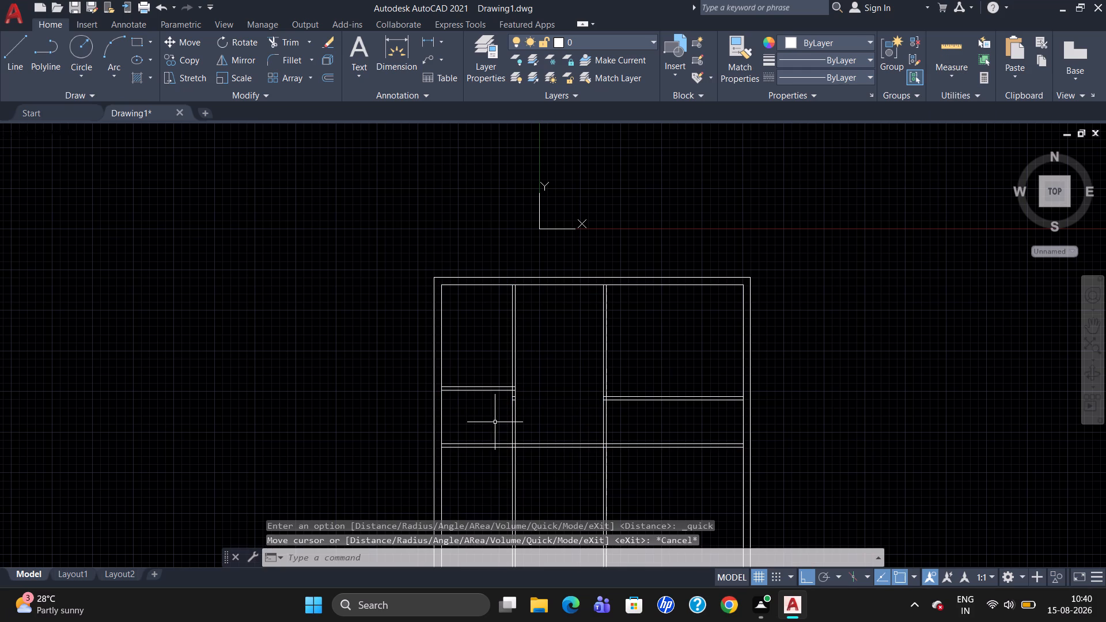
Trim both lines of the western vertical partition south of the full-width horizontal partition.
scroll(528, 426, "down", 2)
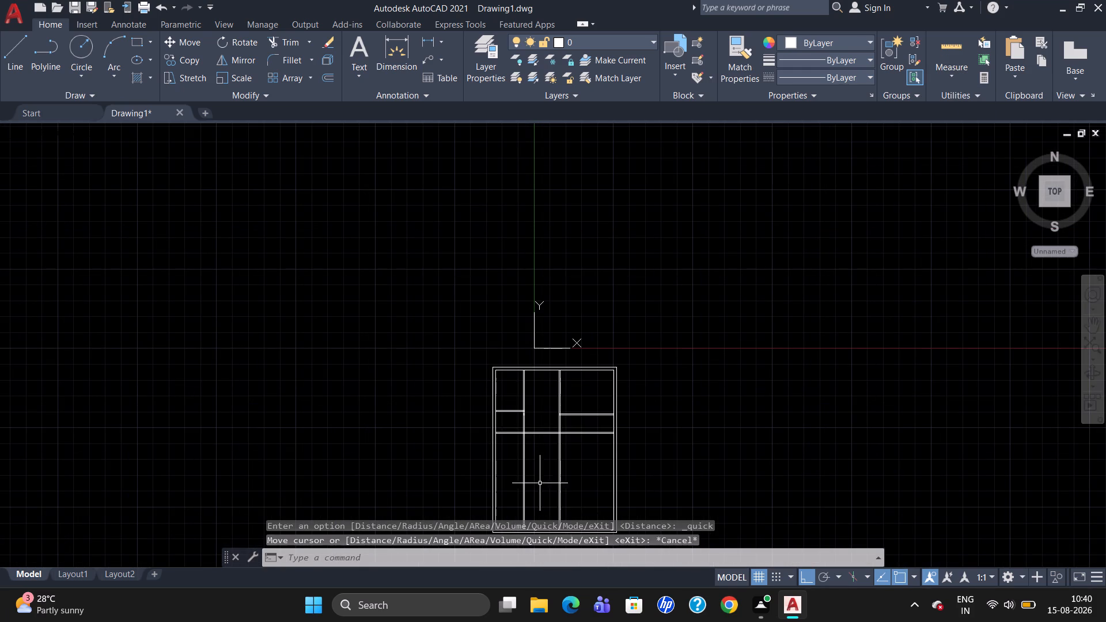
scroll(526, 463, "up", 3)
scroll(535, 457, "down", 4)
scroll(542, 474, "up", 4)
scroll(563, 430, "down", 2)
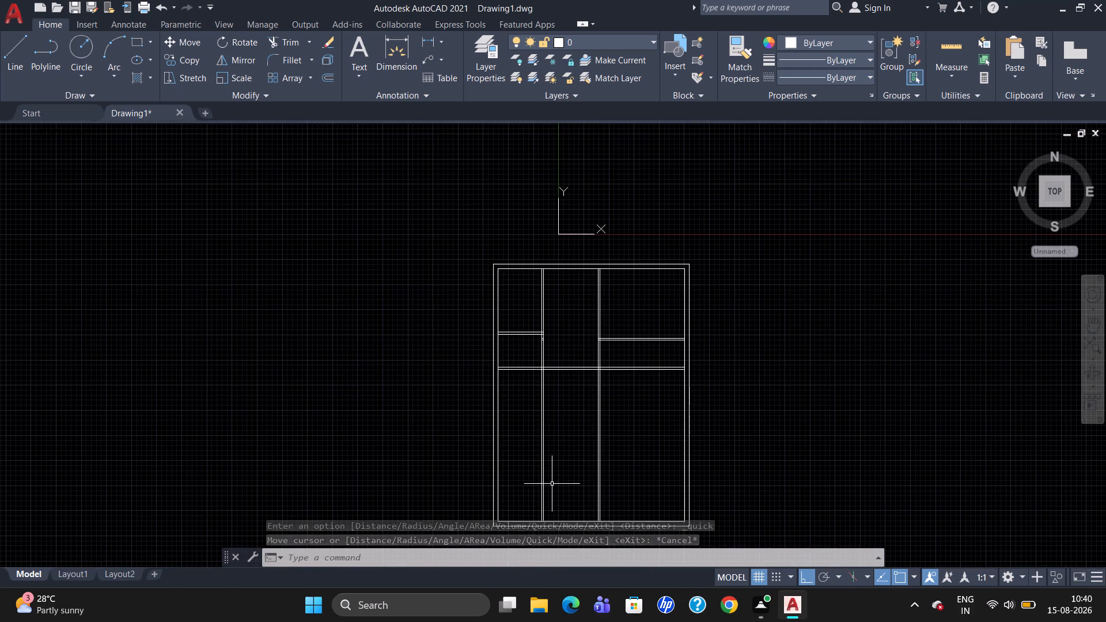
scroll(548, 487, "up", 2)
scroll(614, 393, "down", 1)
type("tr")
key("Return")
key("Return")
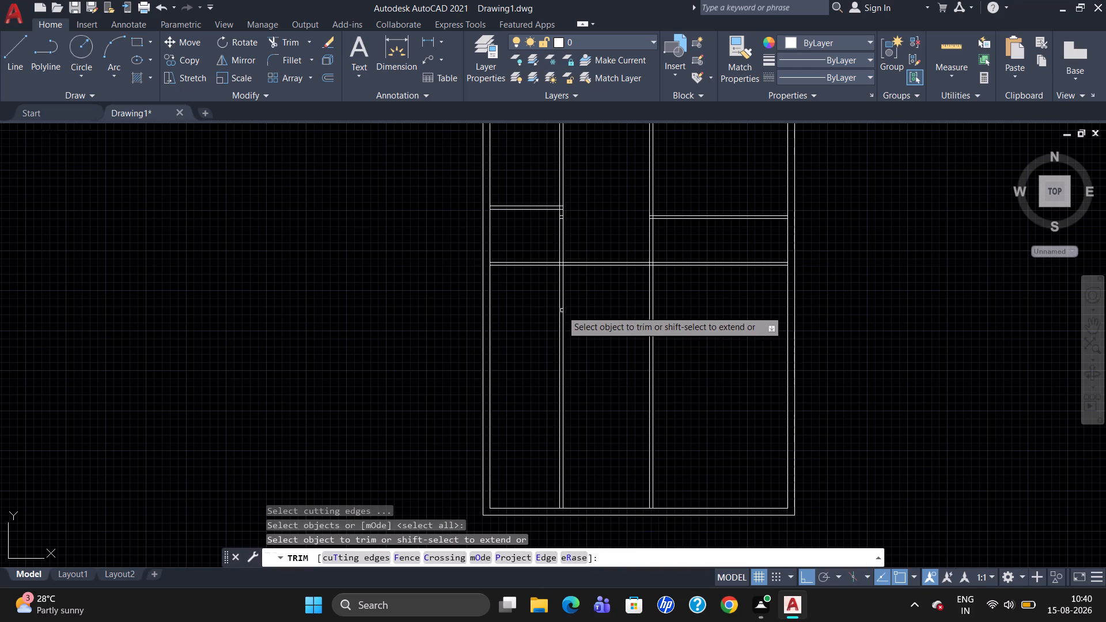
left_click(563, 310)
left_click(559, 313)
key("Escape")
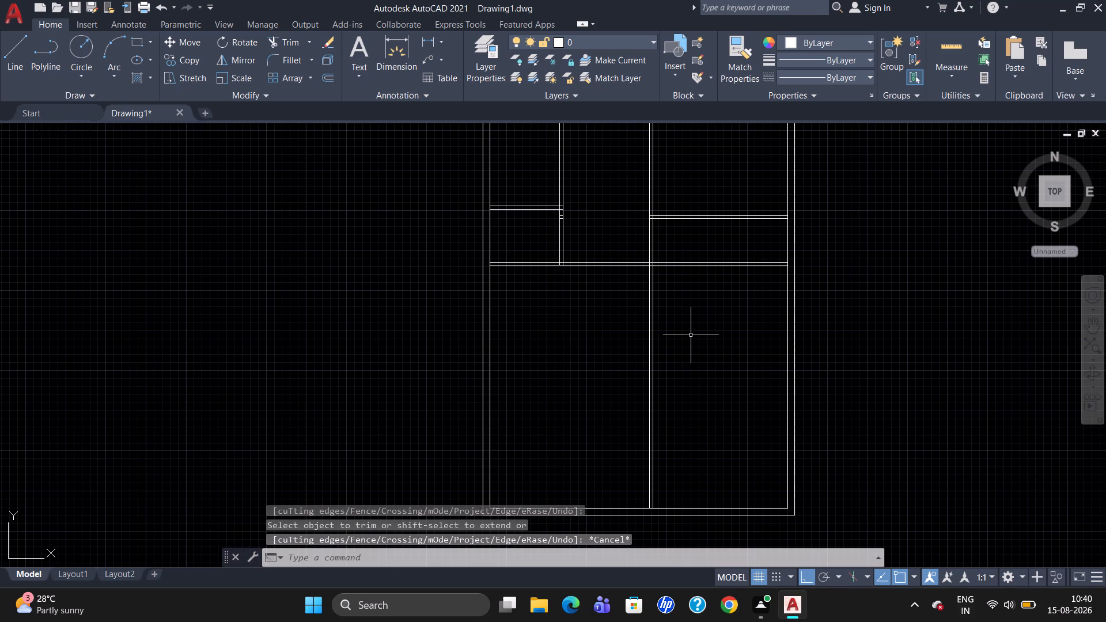
key("Escape")
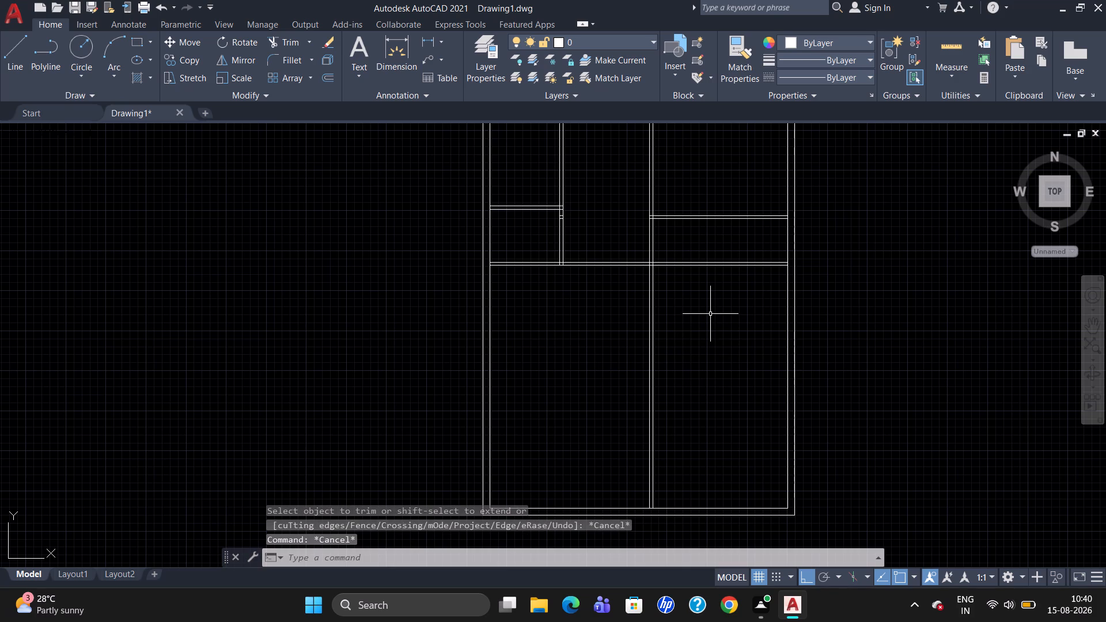
Form a 4" horizontal partition by offsetting the south wall's inner face 10' northward and the resulting line another 4" northward.
key("o")
key("Return")
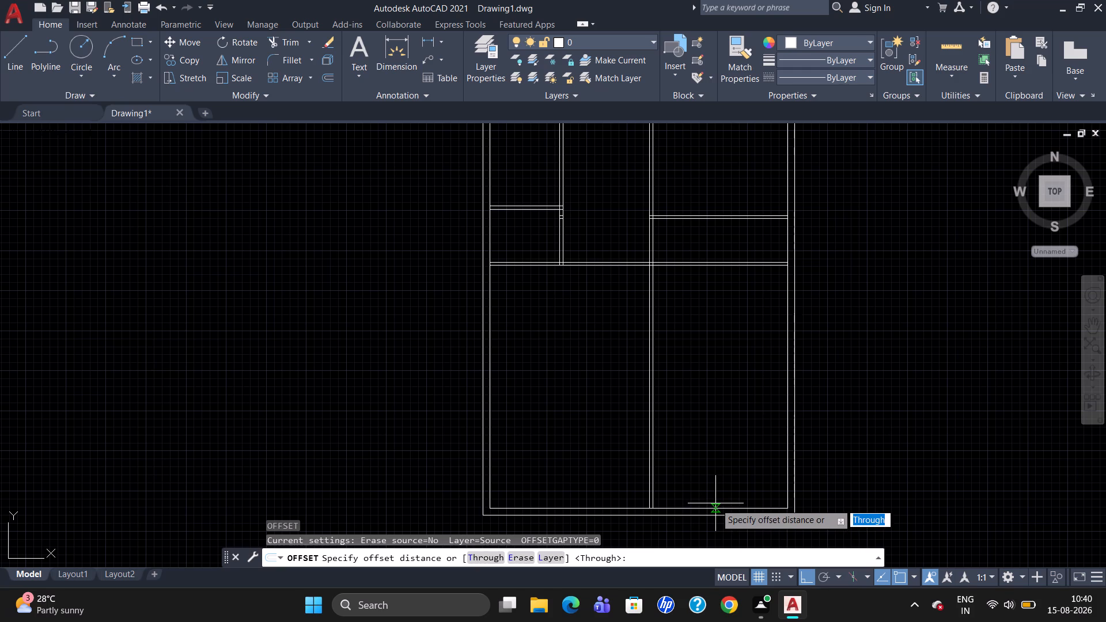
key("1")
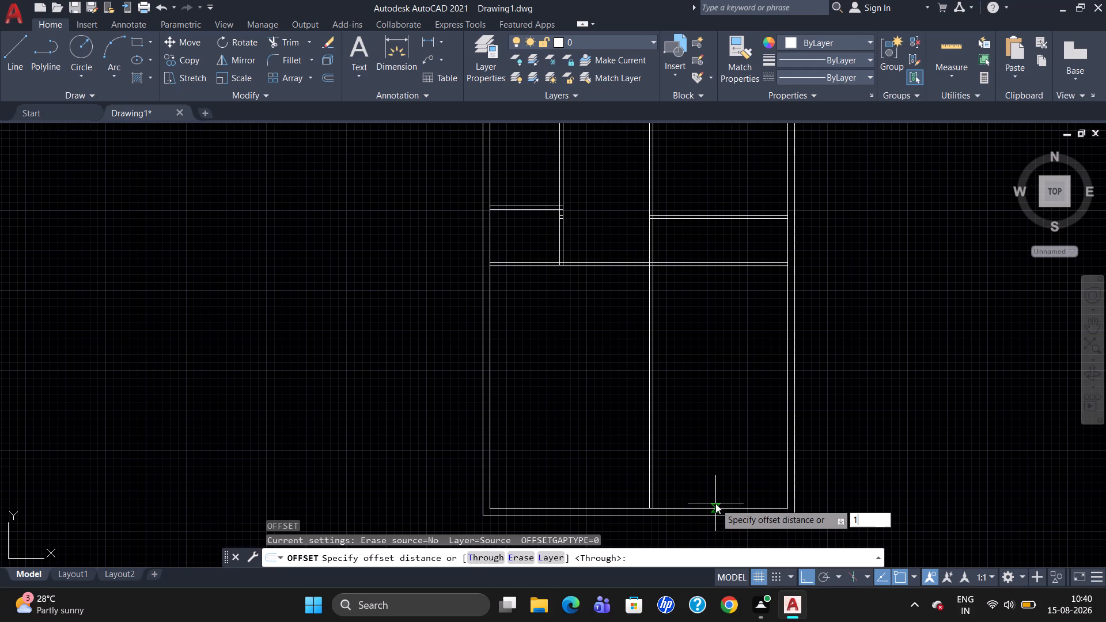
type("0'")
key("Return")
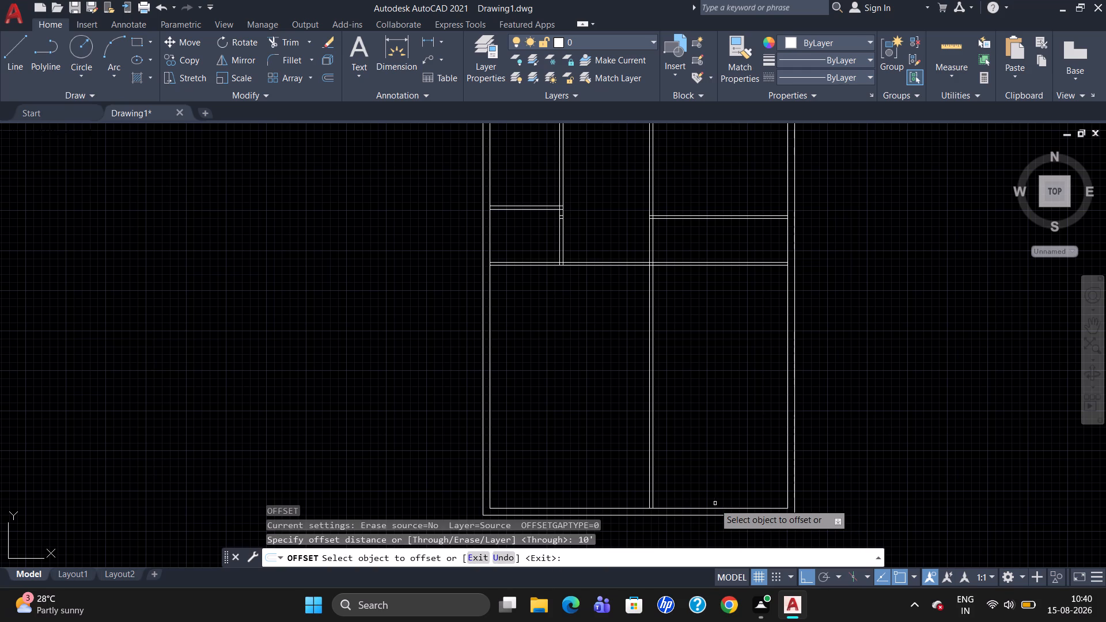
left_click(713, 509)
left_click(718, 465)
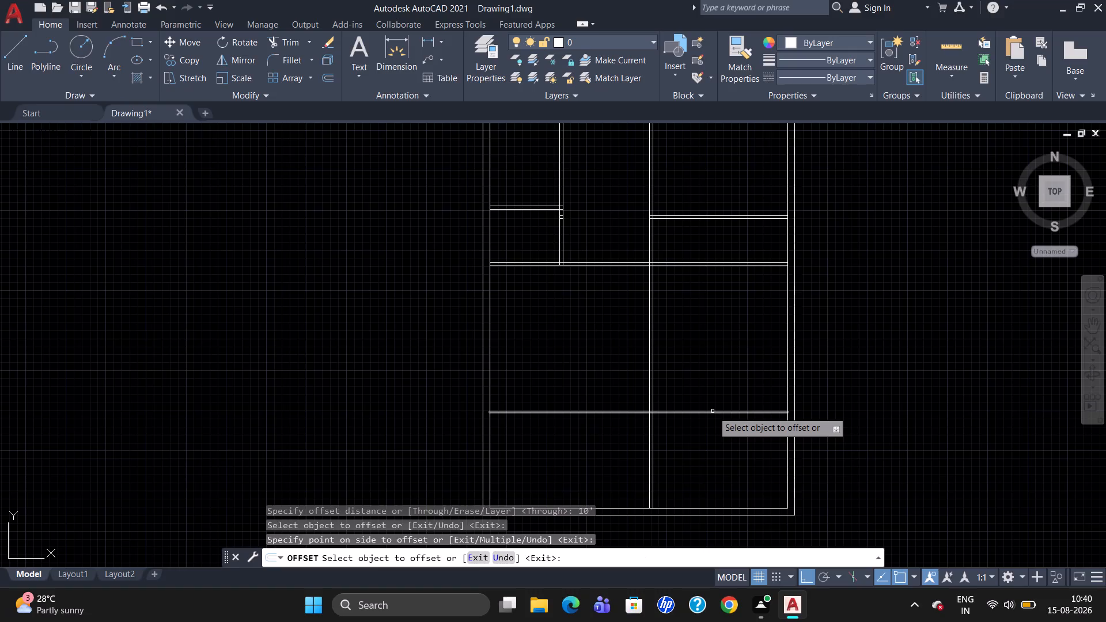
left_click(713, 411)
type("4\"")
key("Return")
Form a second 4" partition by offsetting the new partition's north face 4' northward and the resulting line another 4" northward.
left_click(714, 407)
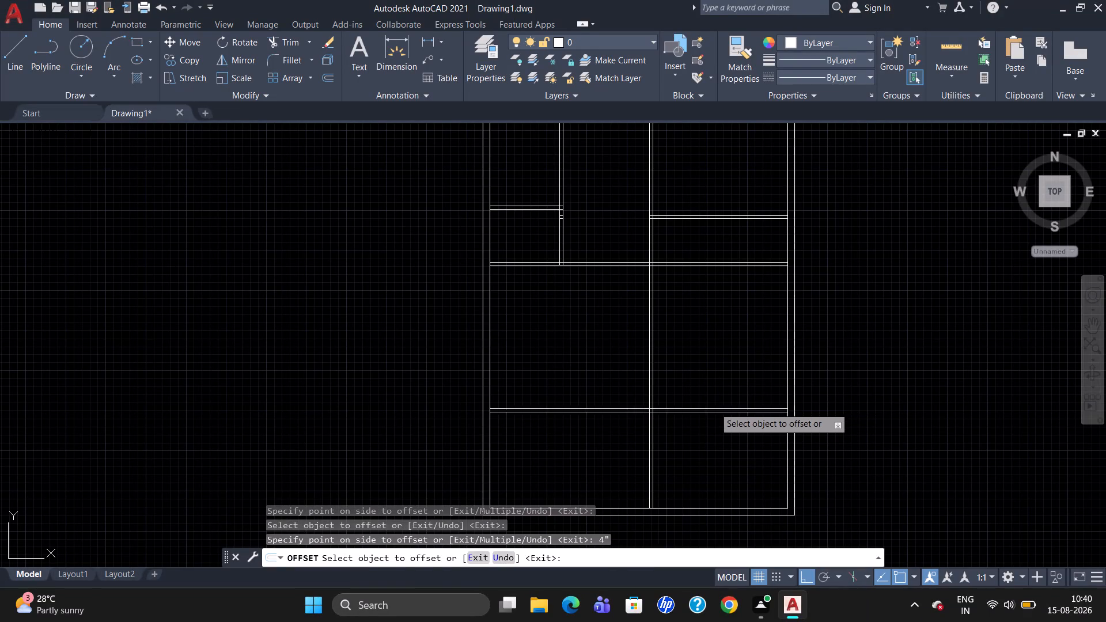
type("4'")
key("Return")
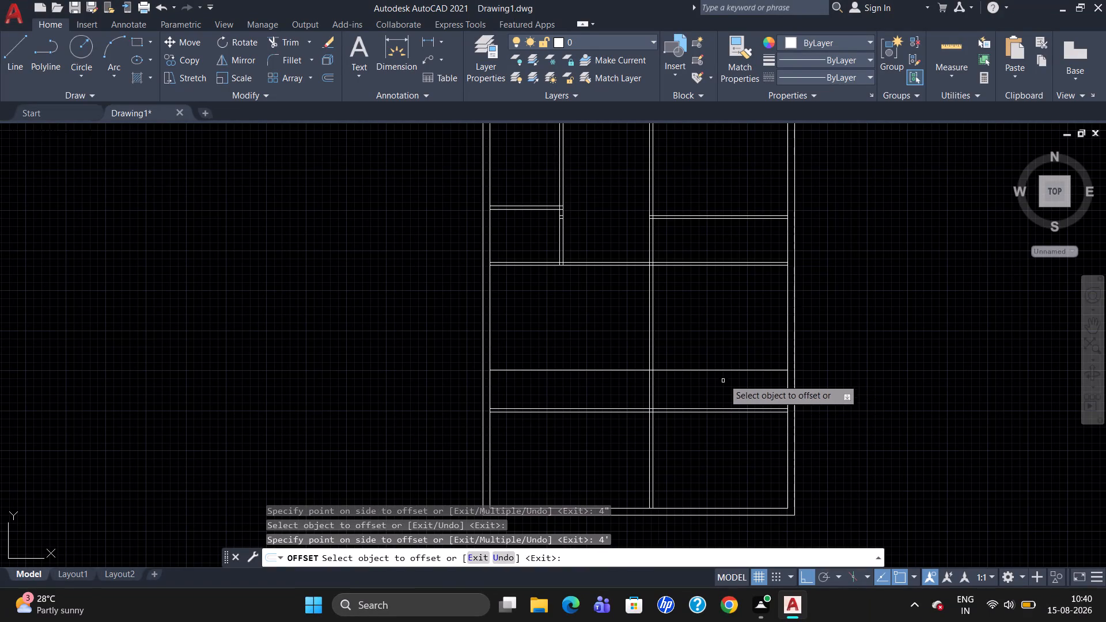
left_click(729, 370)
type("4\"")
key("Return")
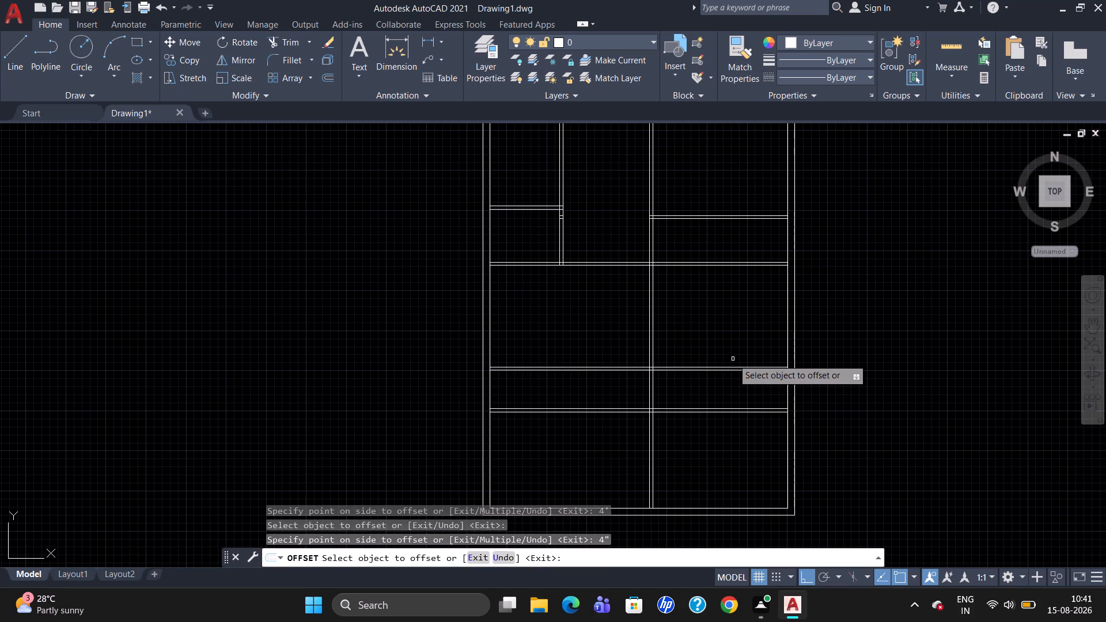
key("Escape")
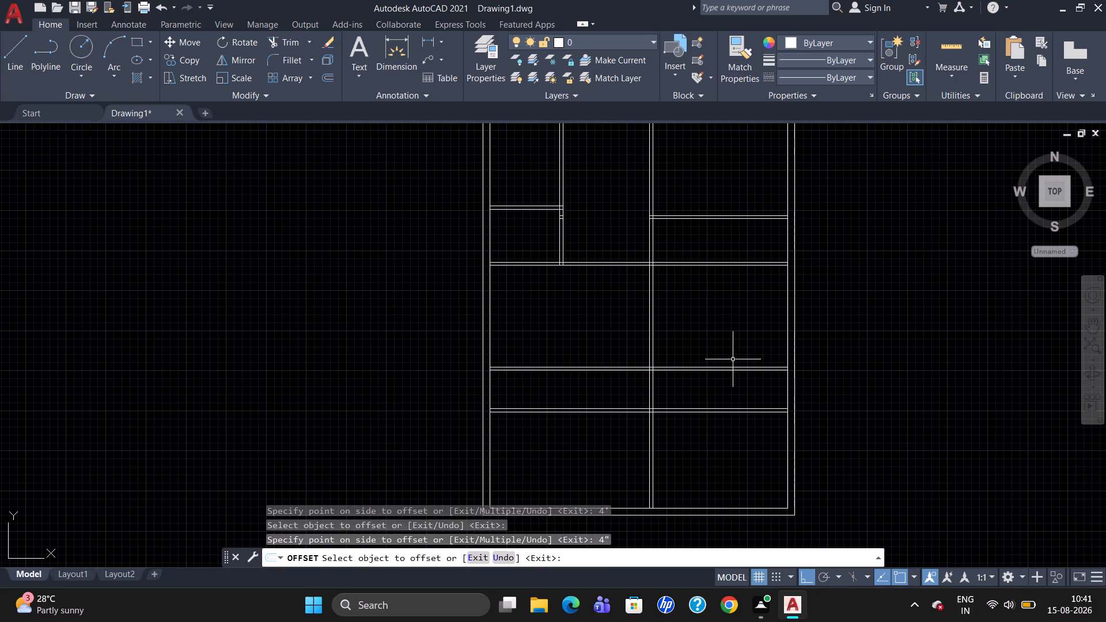
Trim both new southern horizontal partitions west of the central vertical partition.
type("tr")
key("Return")
key("Return")
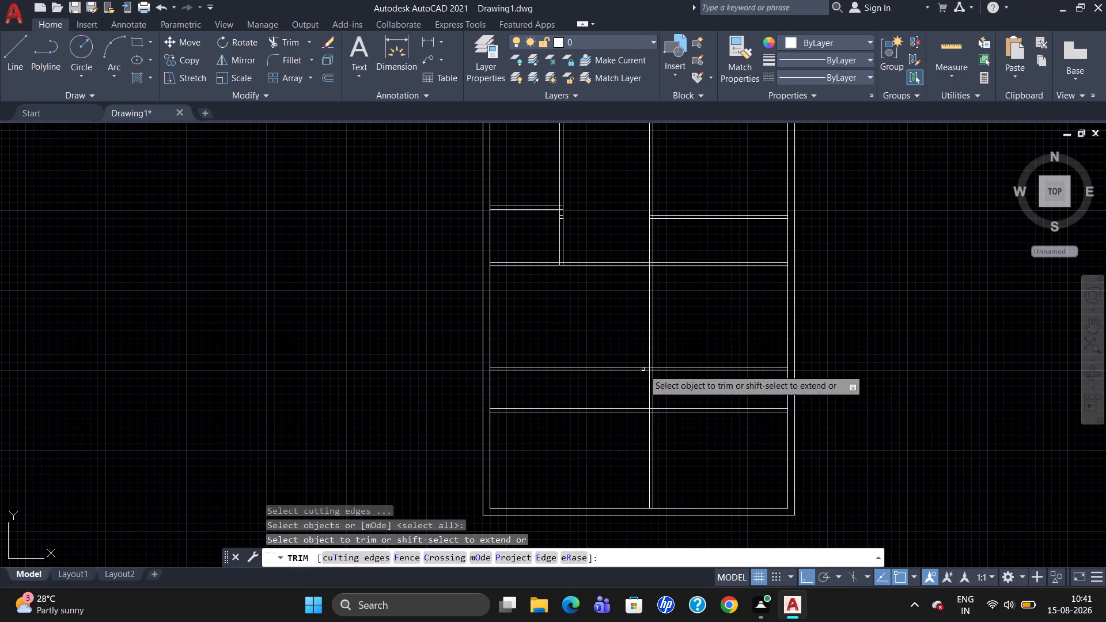
left_click_drag(568, 346, 584, 422)
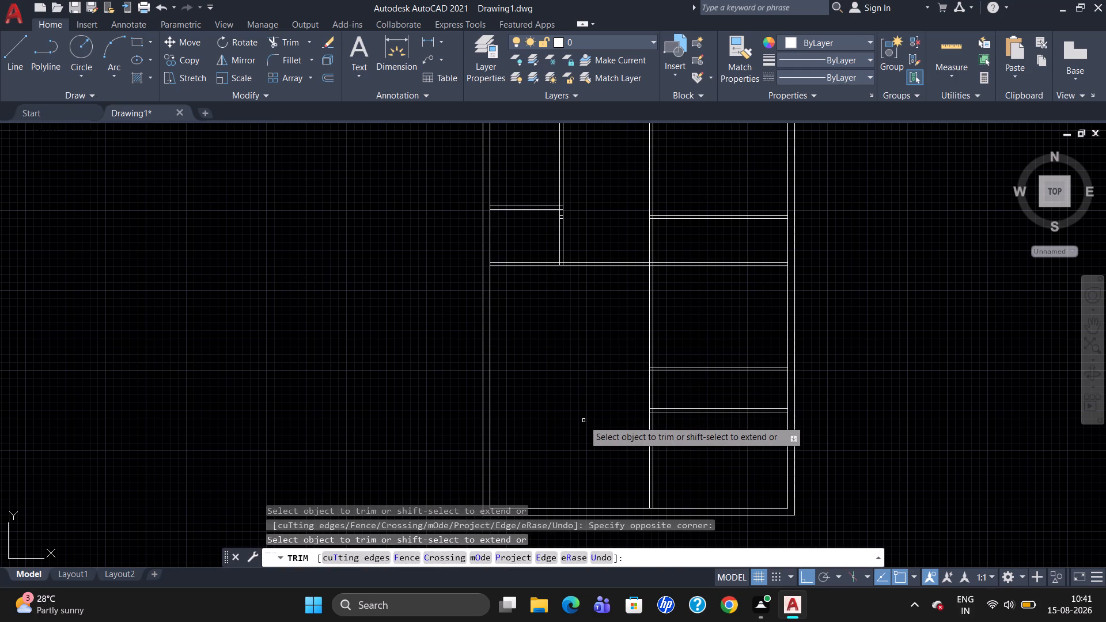
key("Escape")
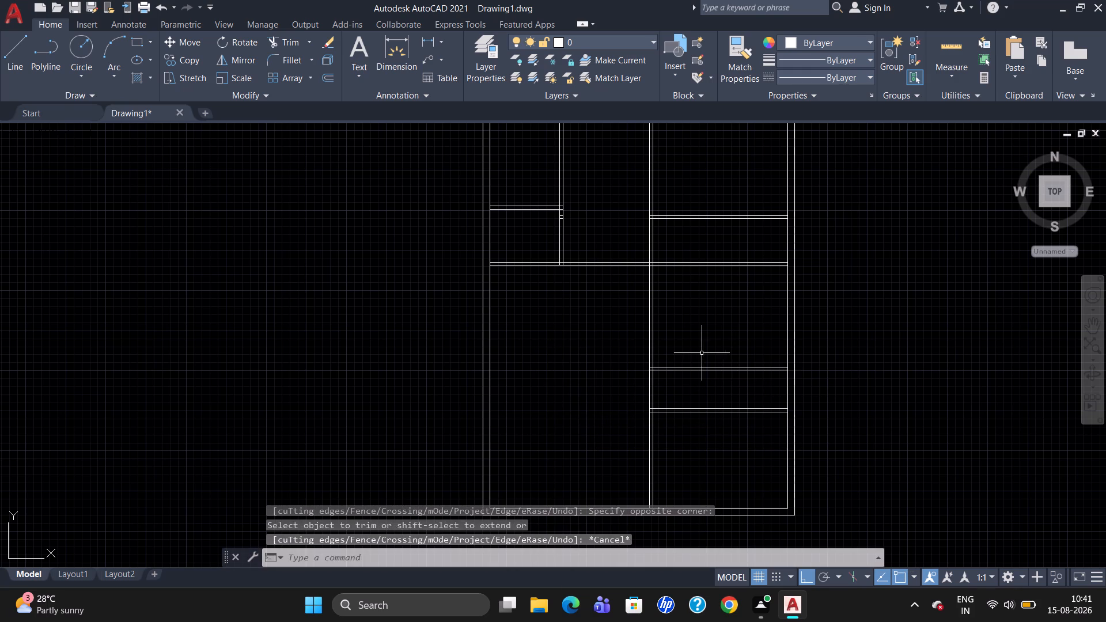
Quick-measure the room sizes across the floor plan, including the large southwest room.
scroll(621, 352, "down", 1)
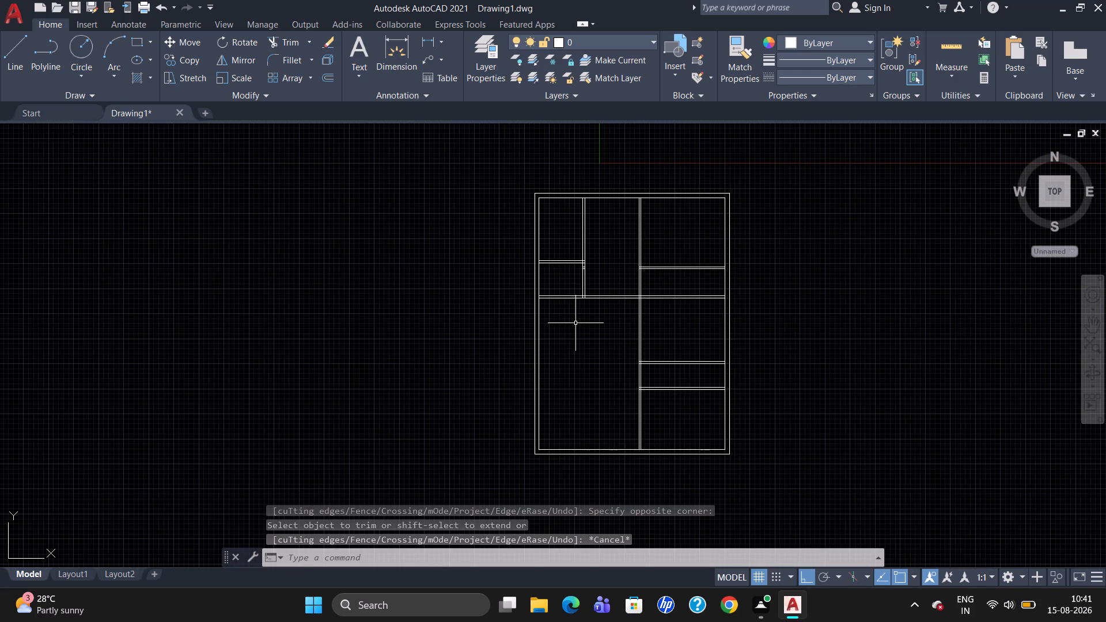
left_click(955, 64)
left_click(957, 103)
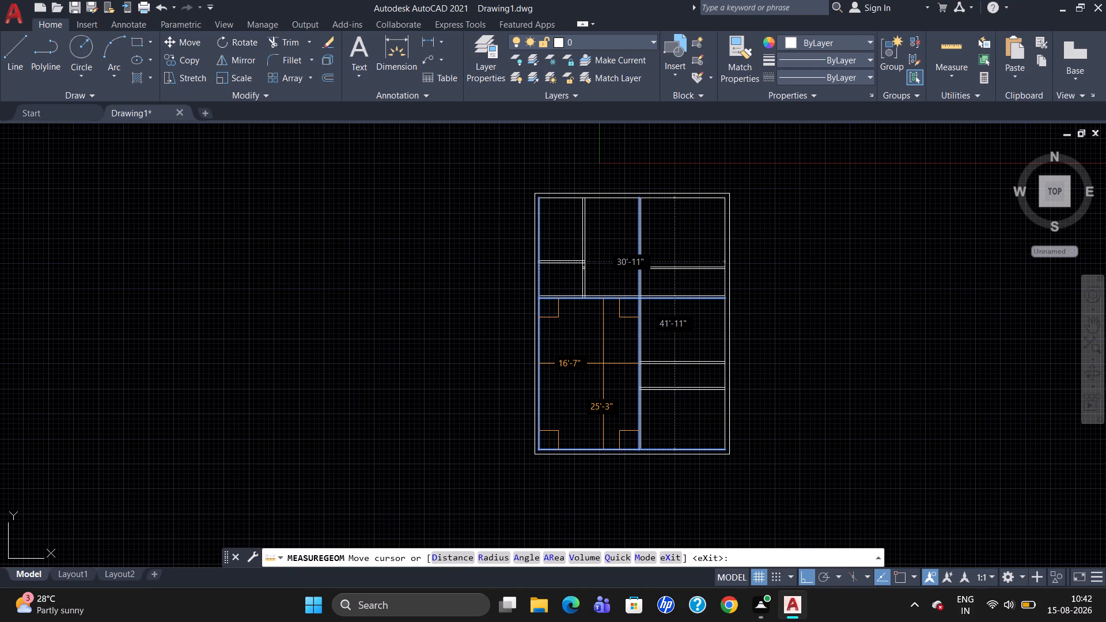
key("Escape")
Erase the west face line of the central vertical partition.
scroll(646, 325, "up", 2)
scroll(646, 325, "down", 3)
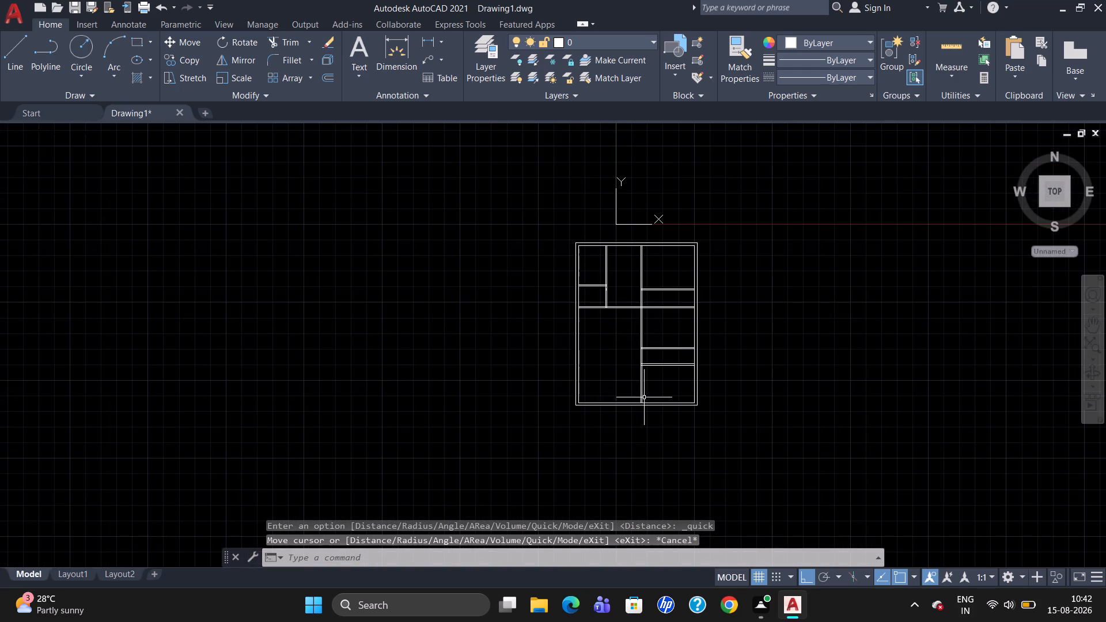
scroll(639, 397, "up", 2)
scroll(657, 287, "down", 2)
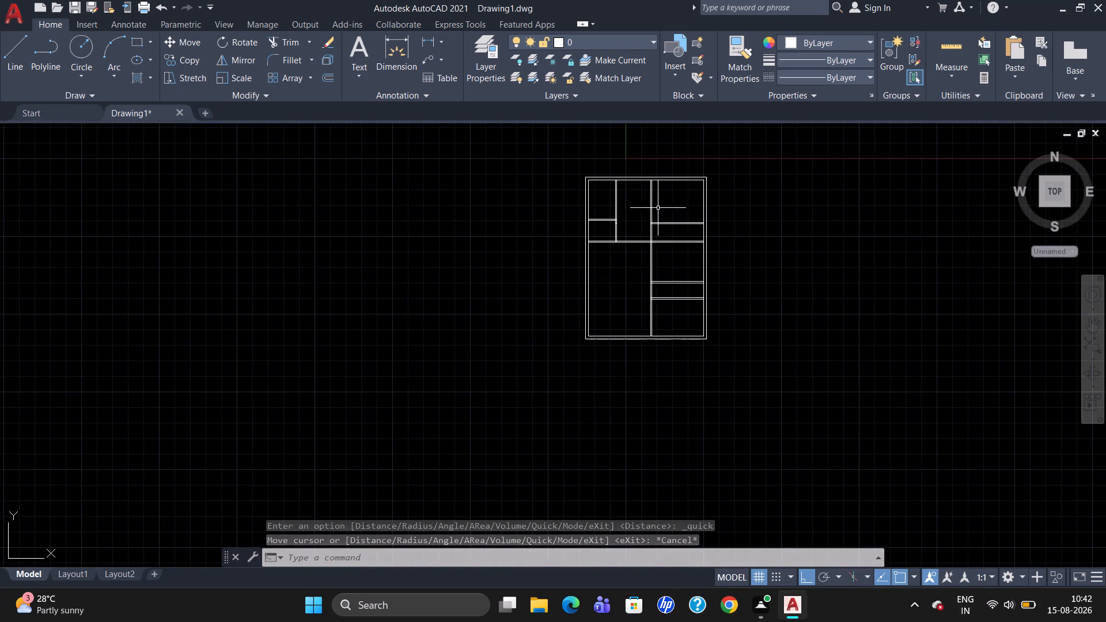
scroll(658, 208, "up", 3)
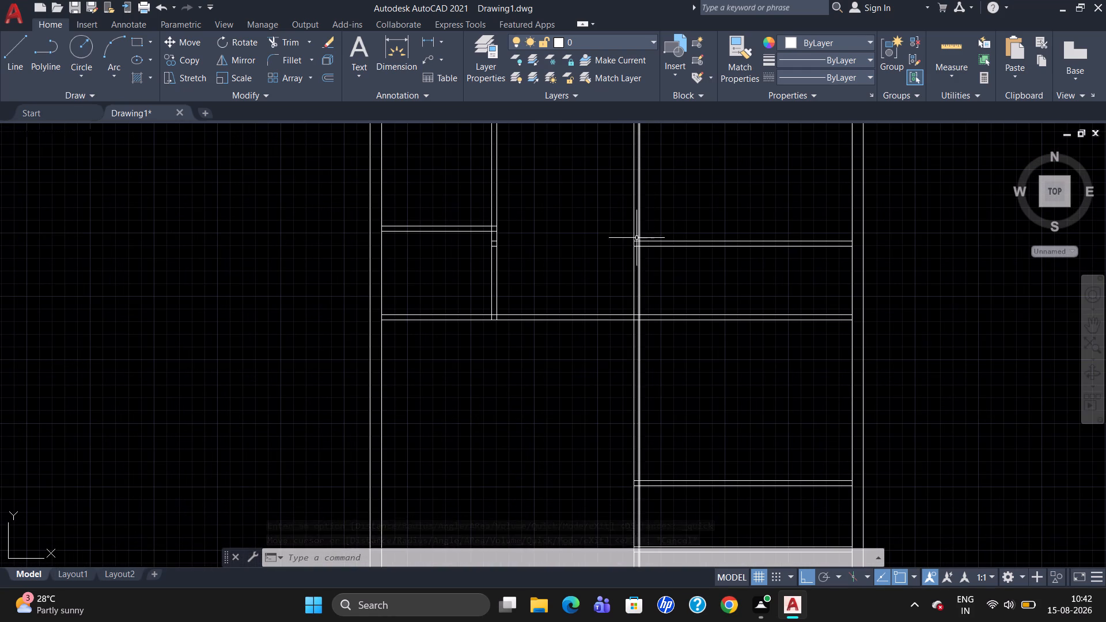
left_click(635, 240)
key("Delete")
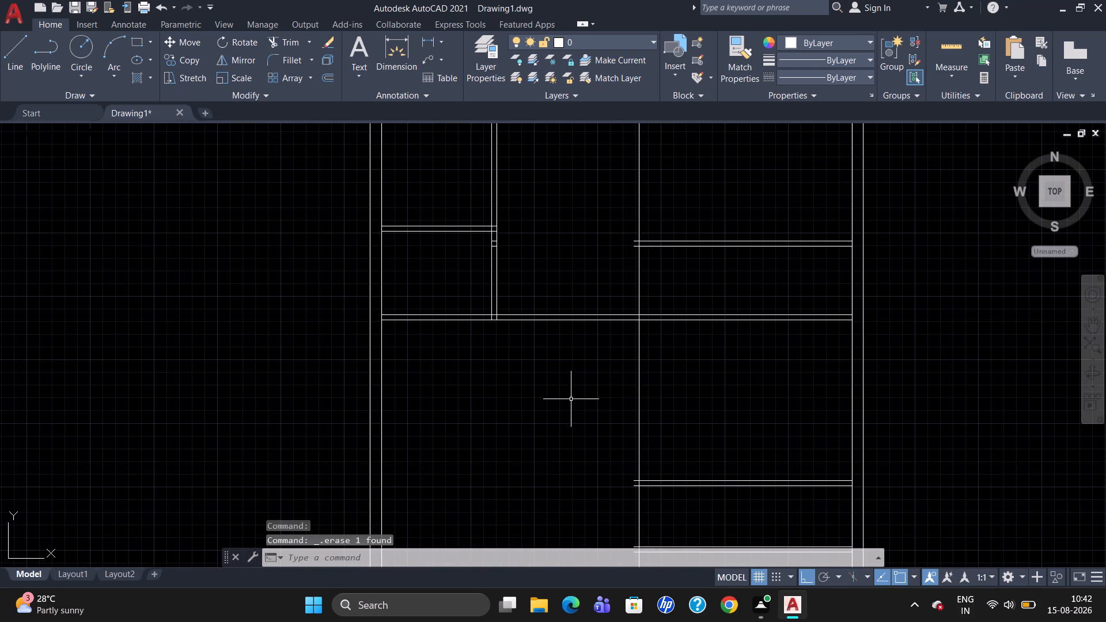
Check the north middle room's width with a temporary linear dimension between its side partitions, and erase that dimension.
scroll(572, 399, "down", 1)
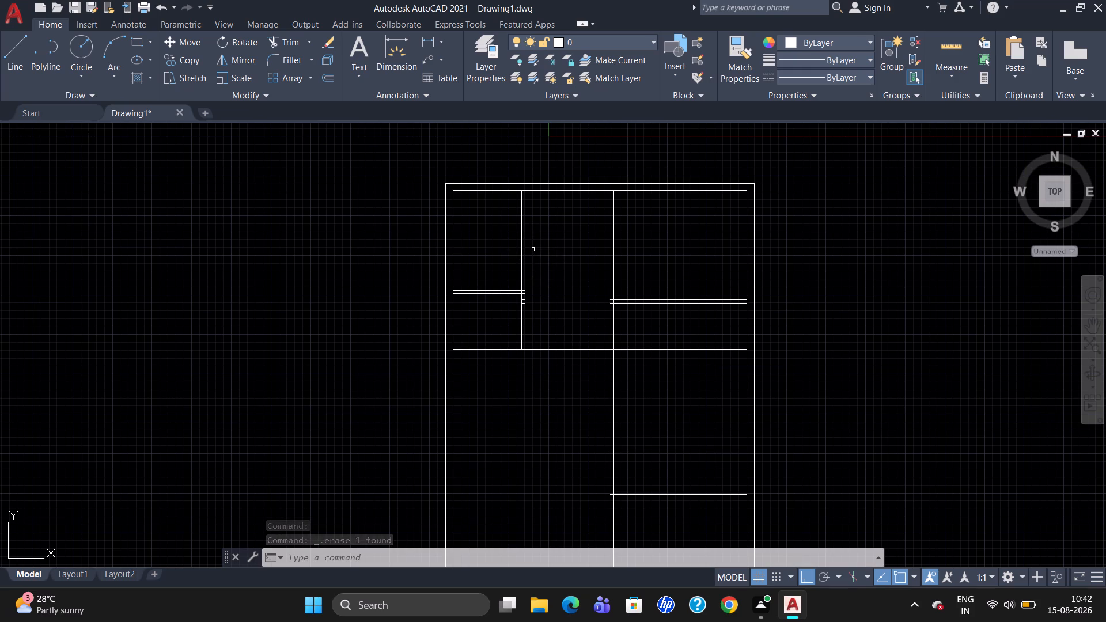
type("dl")
key("i")
key("Return")
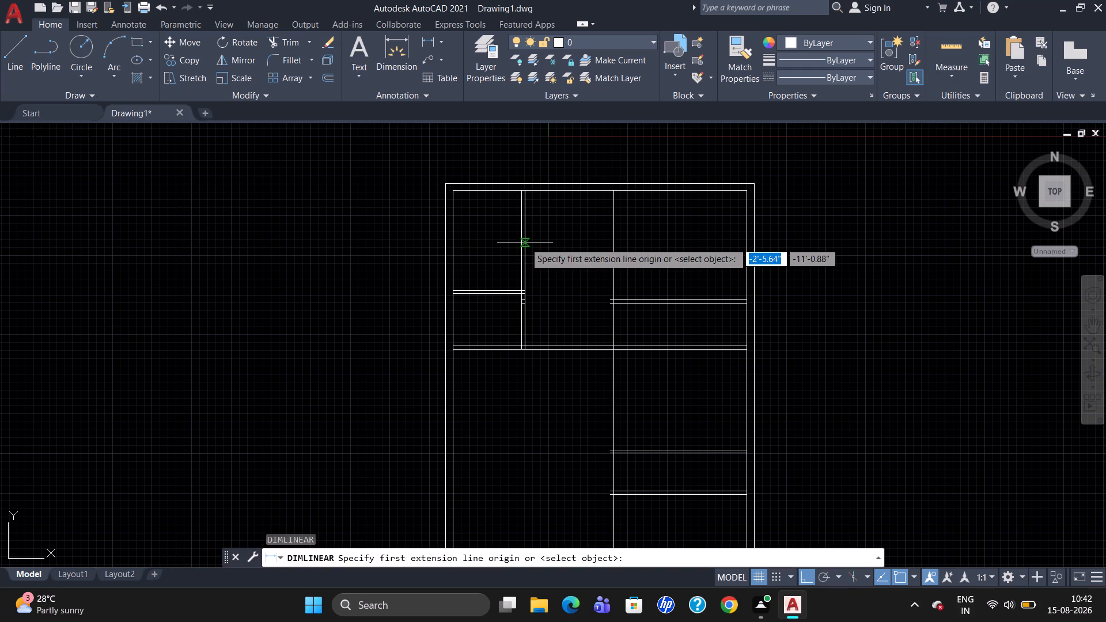
left_click(525, 242)
left_click(615, 239)
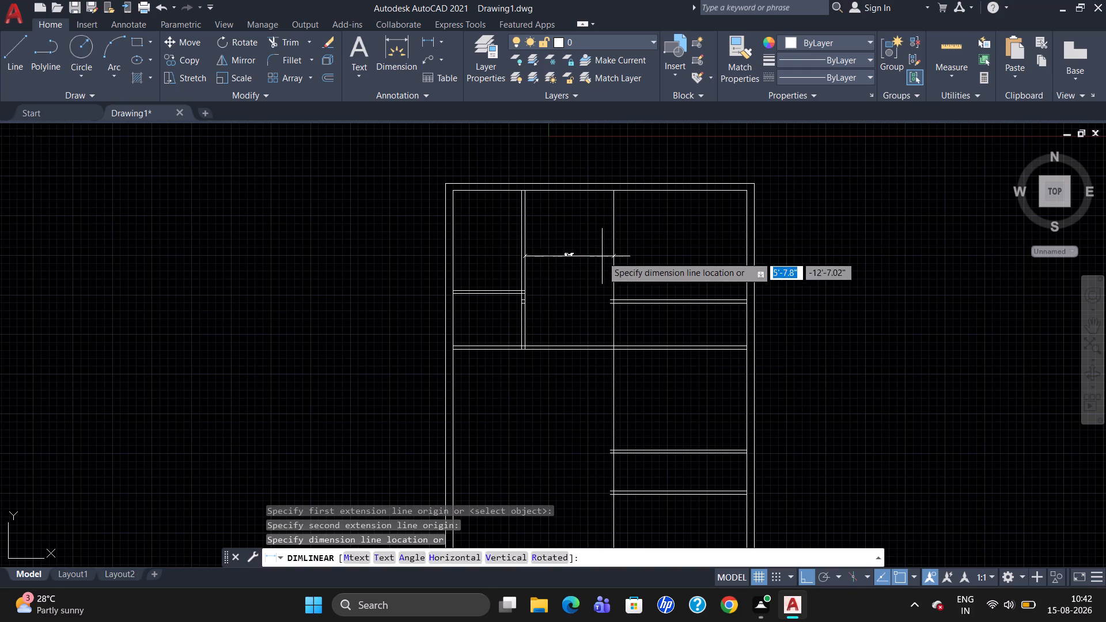
left_click(602, 256)
scroll(599, 255, "up", 1)
left_click(552, 255)
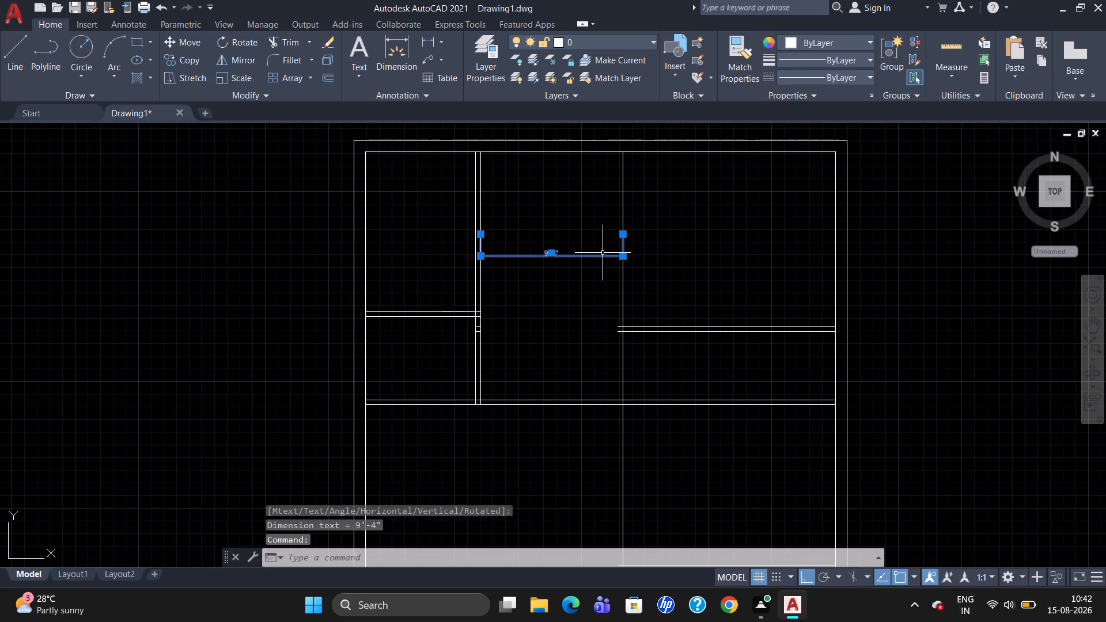
key("Delete")
scroll(595, 260, "down", 2)
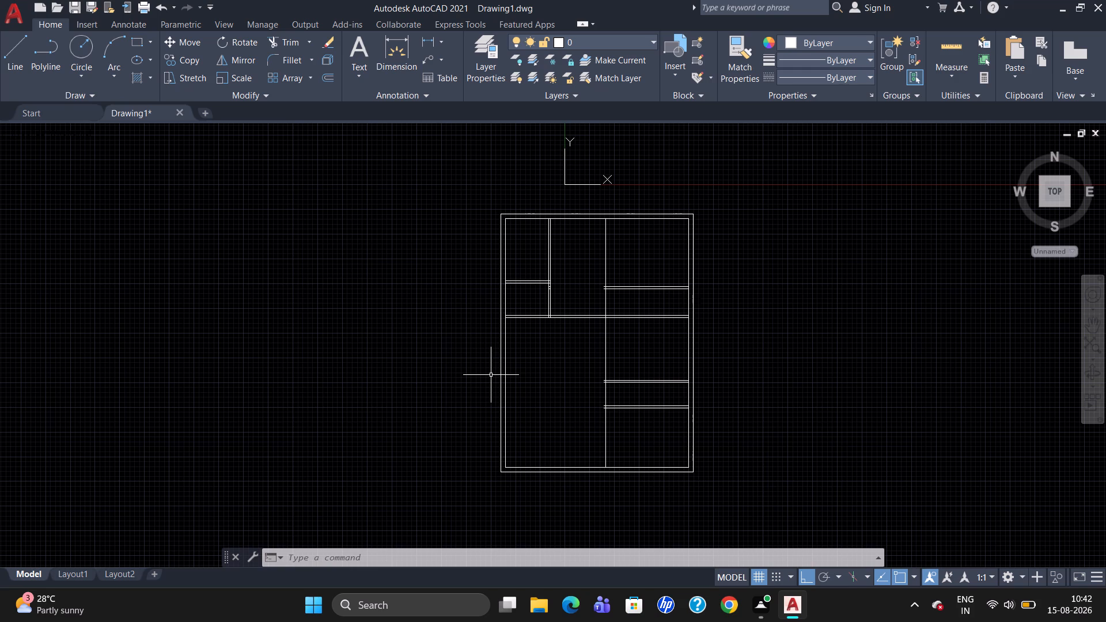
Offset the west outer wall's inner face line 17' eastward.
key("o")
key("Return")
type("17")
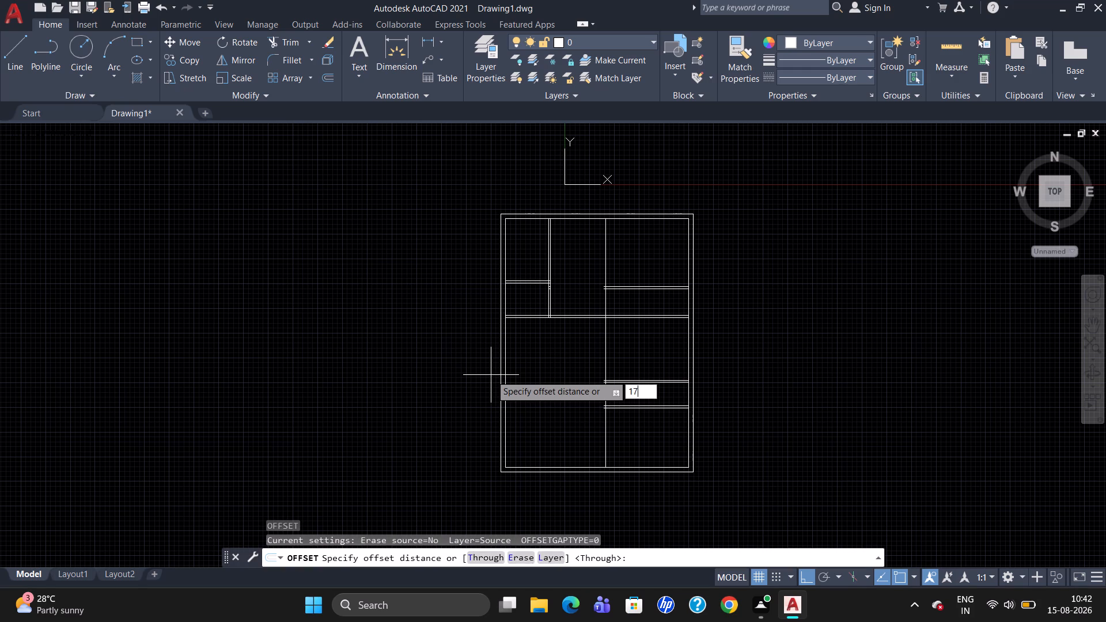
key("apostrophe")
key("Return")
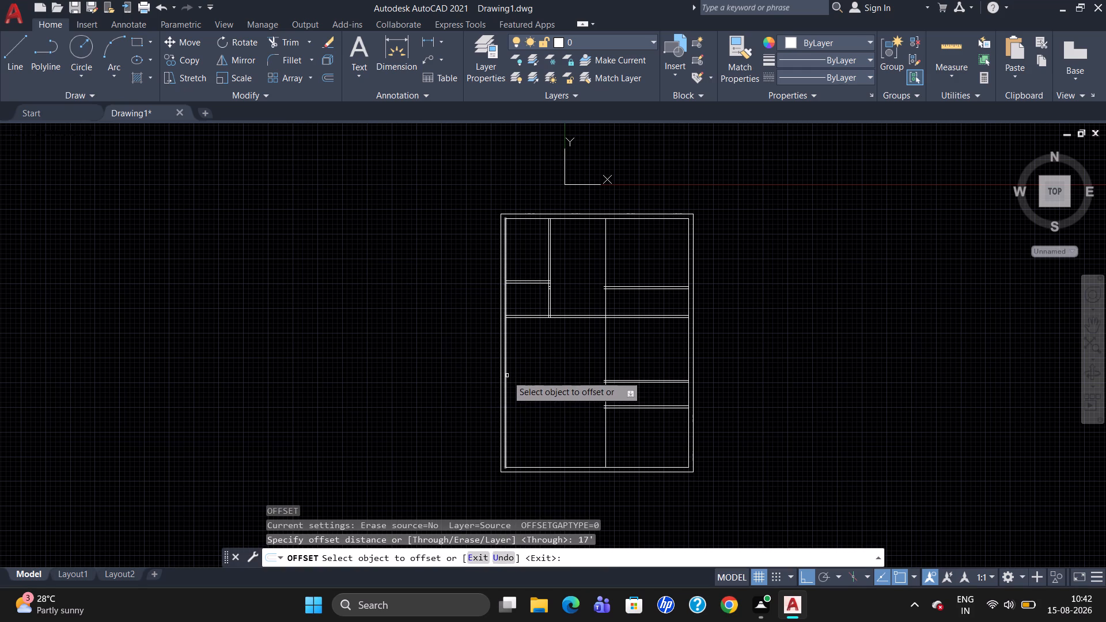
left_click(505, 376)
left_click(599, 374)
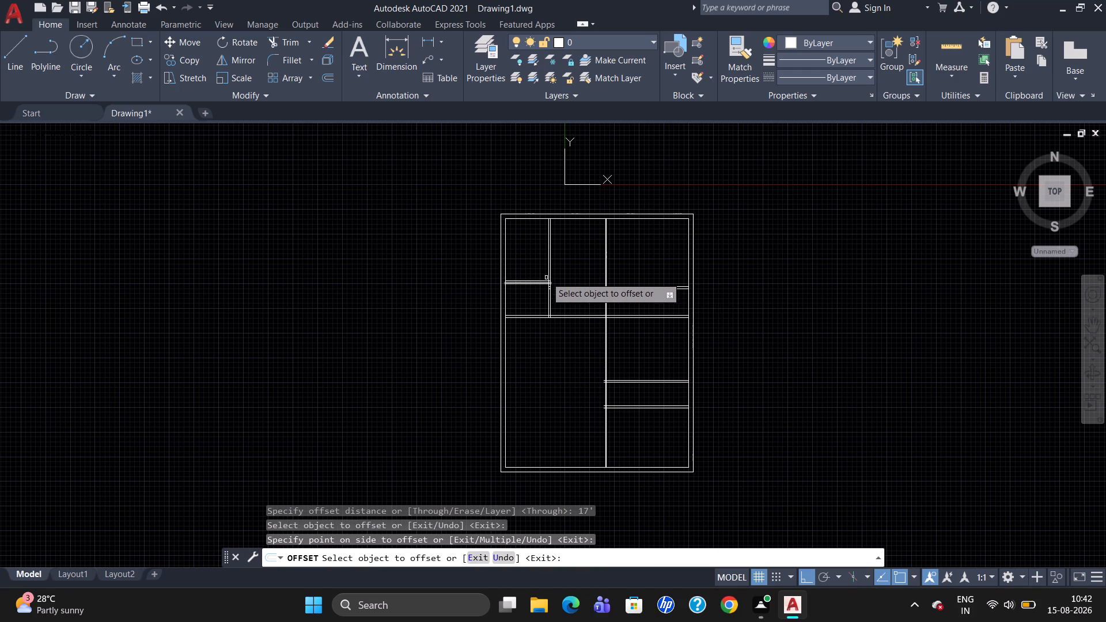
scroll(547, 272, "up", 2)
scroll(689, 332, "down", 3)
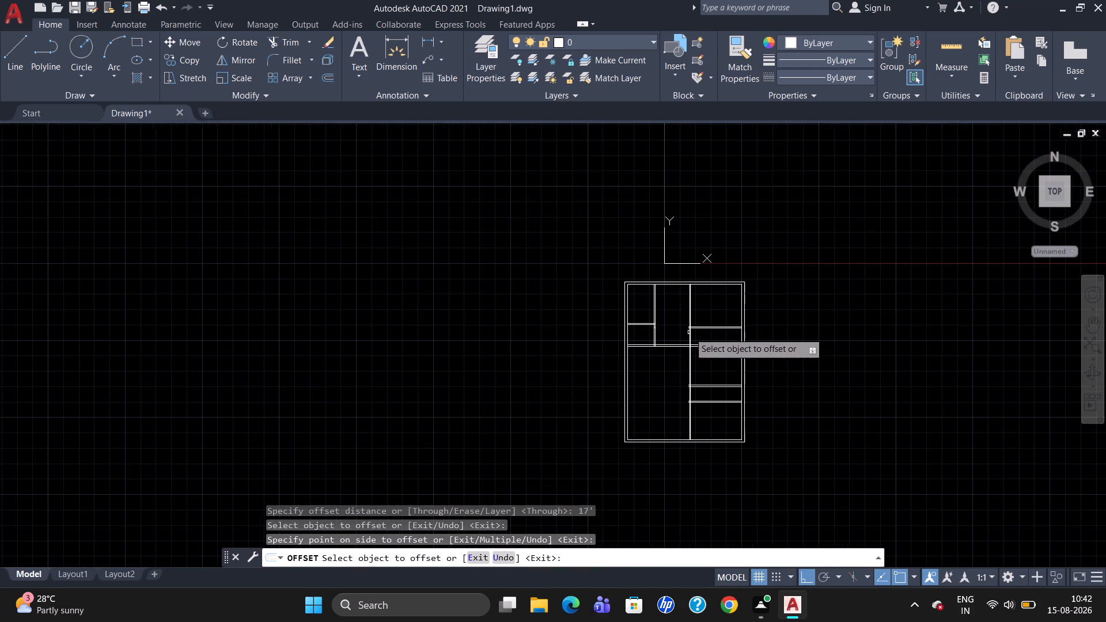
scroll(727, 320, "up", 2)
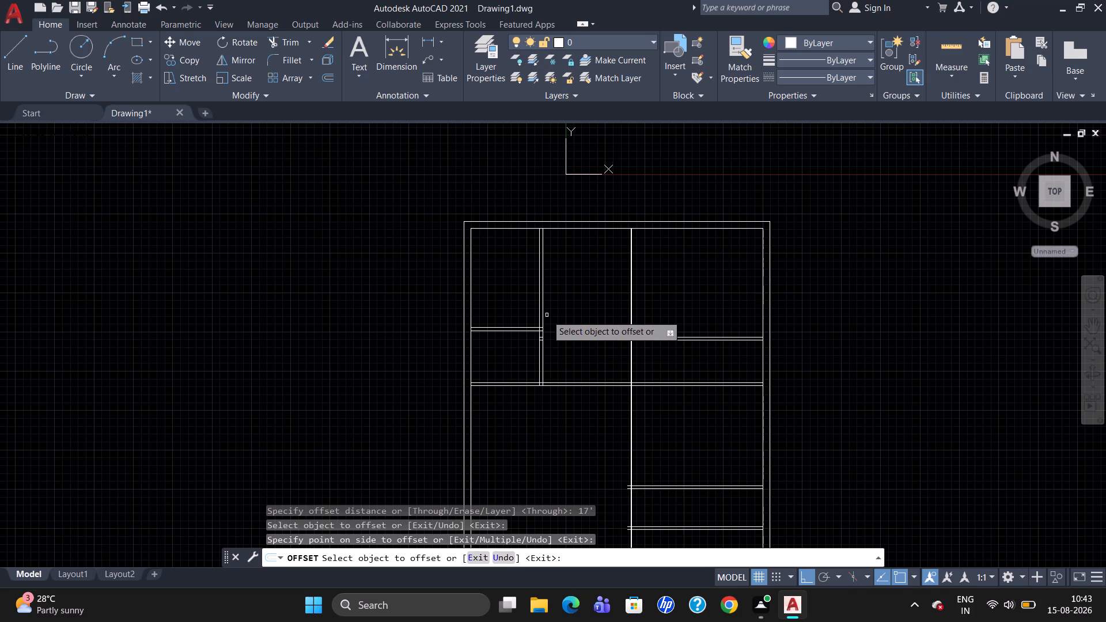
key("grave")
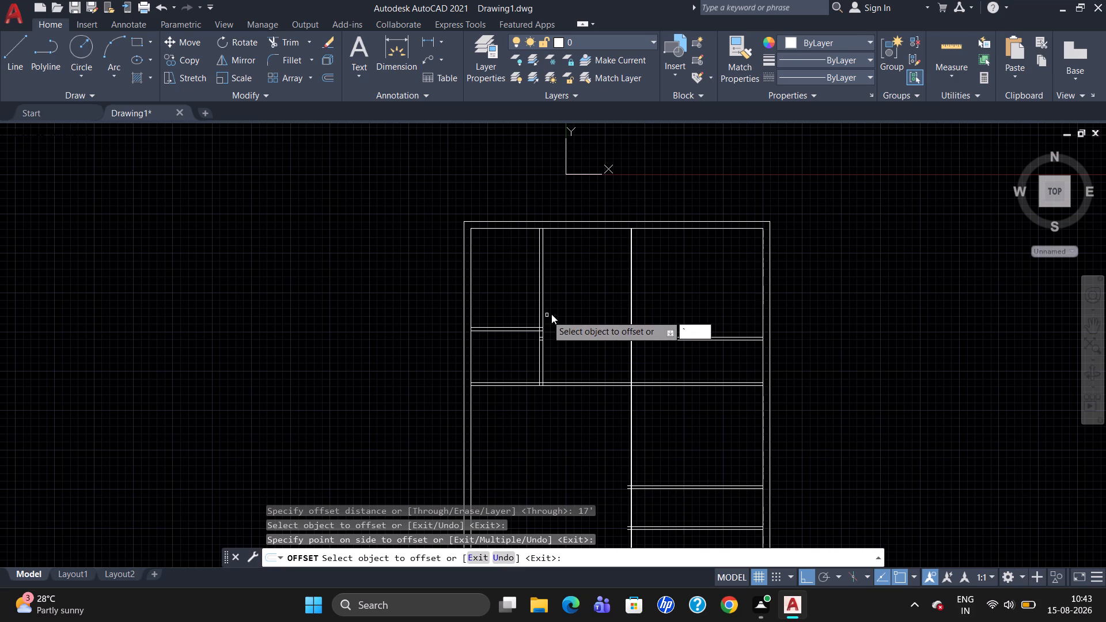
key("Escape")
Quick-measure the width and depth of the north middle room.
left_click(952, 58)
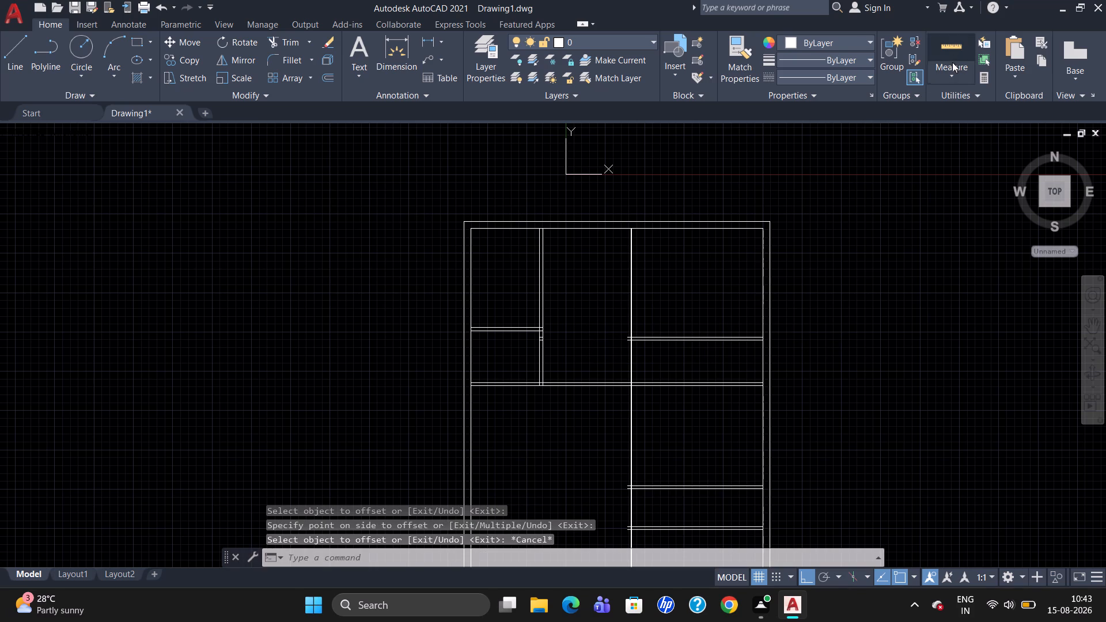
left_click(961, 62)
left_click(957, 100)
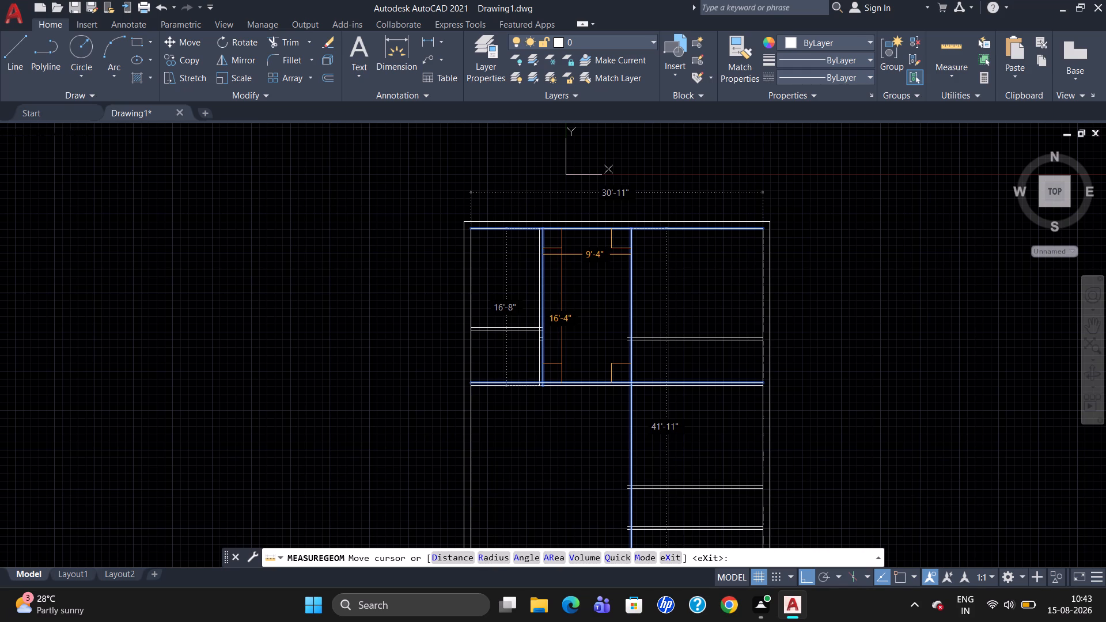
key("Escape")
Erase the entire floor plan, including all outer wall and partition lines.
scroll(613, 263, "down", 4)
scroll(793, 348, "up", 2)
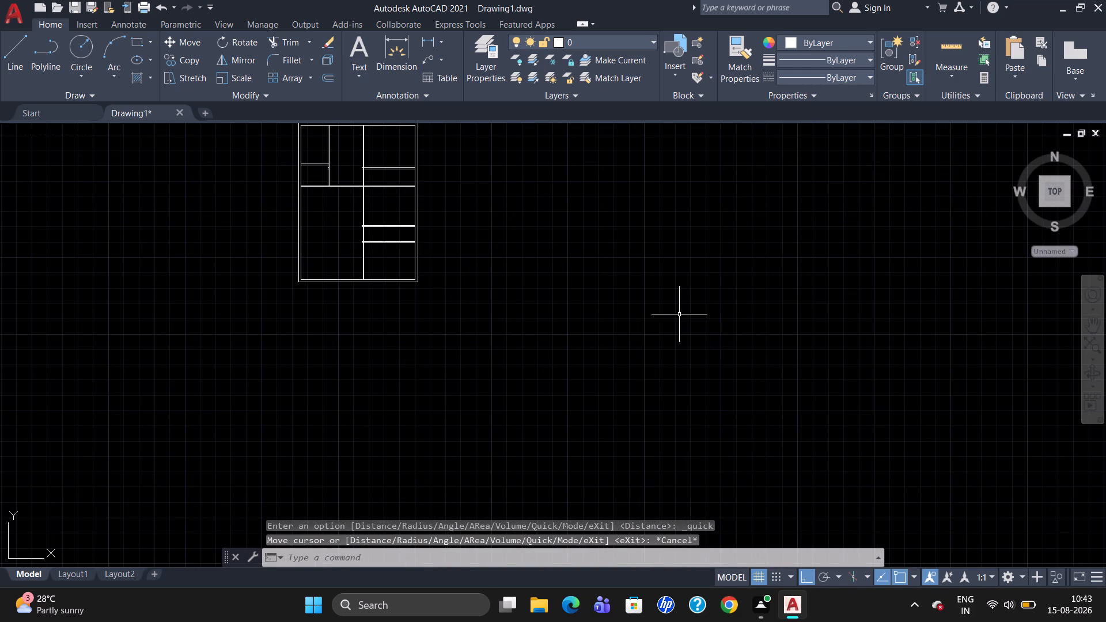
scroll(680, 314, "down", 1)
scroll(449, 168, "up", 1)
left_click_drag(746, 367, 396, 316)
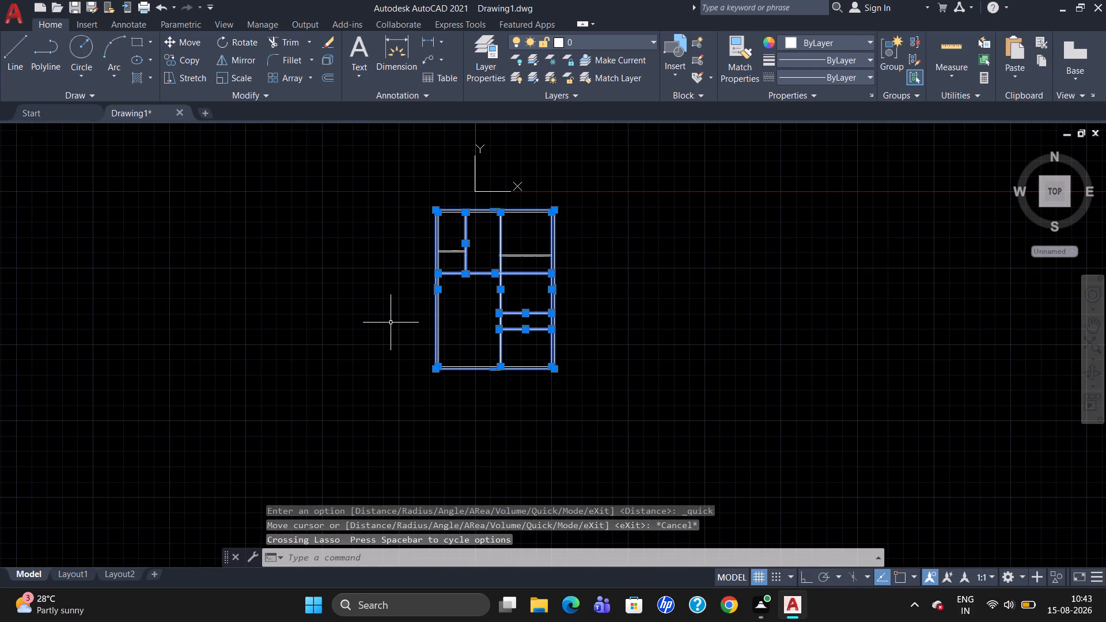
key("Delete")
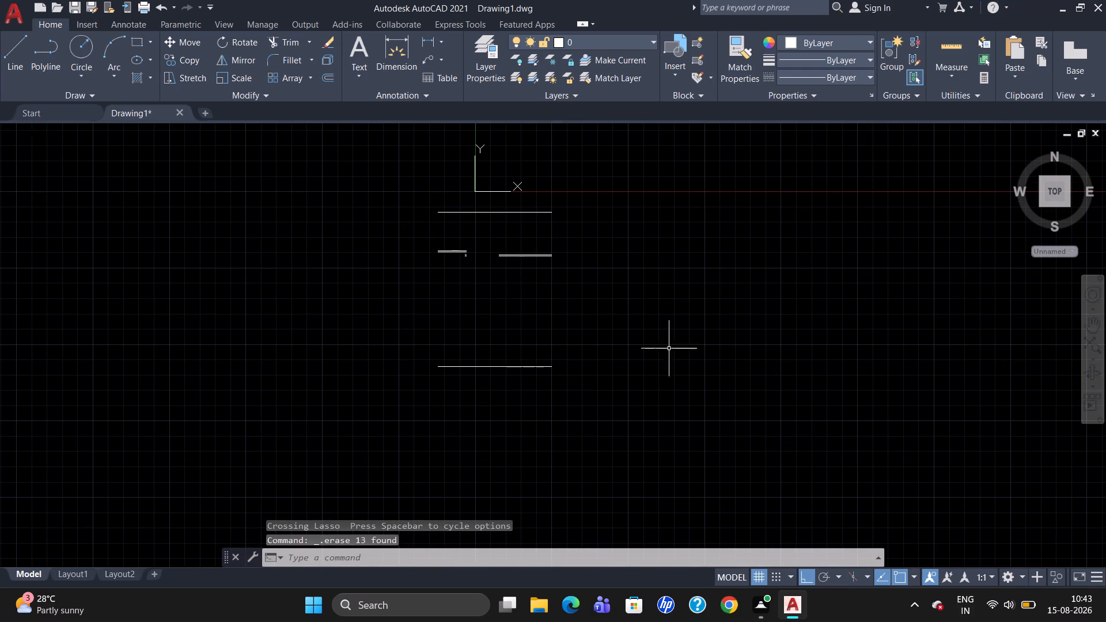
left_click_drag(656, 280, 418, 460)
key("Delete")
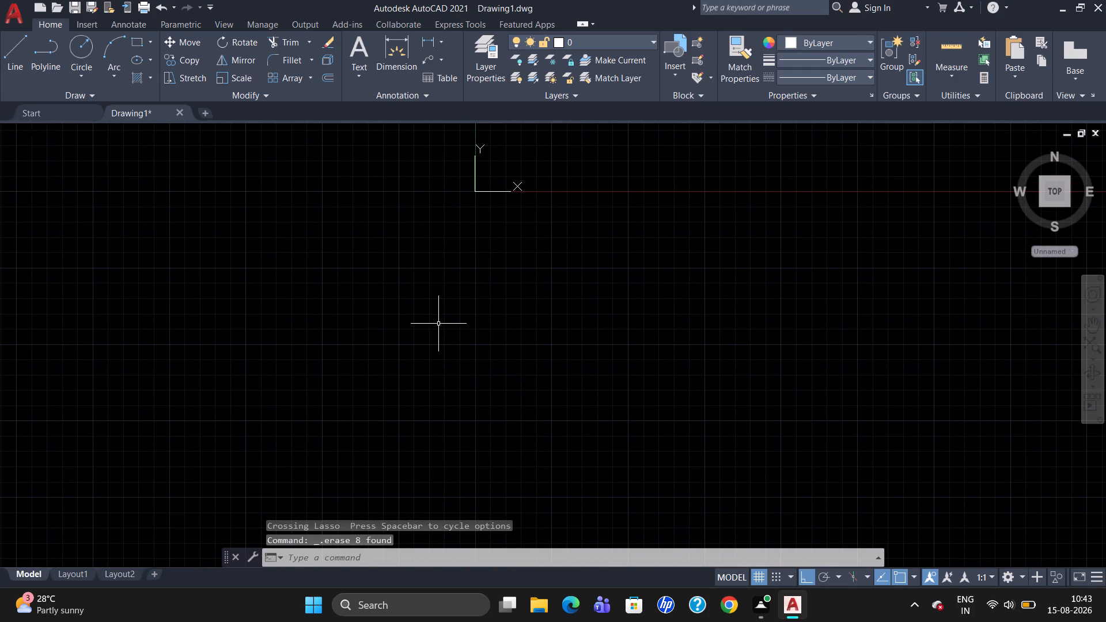
Draw a new outer rectangle 32'-6" wide by 43'-6" high for the floor plan.
type("rec")
key("Return")
left_click(332, 214)
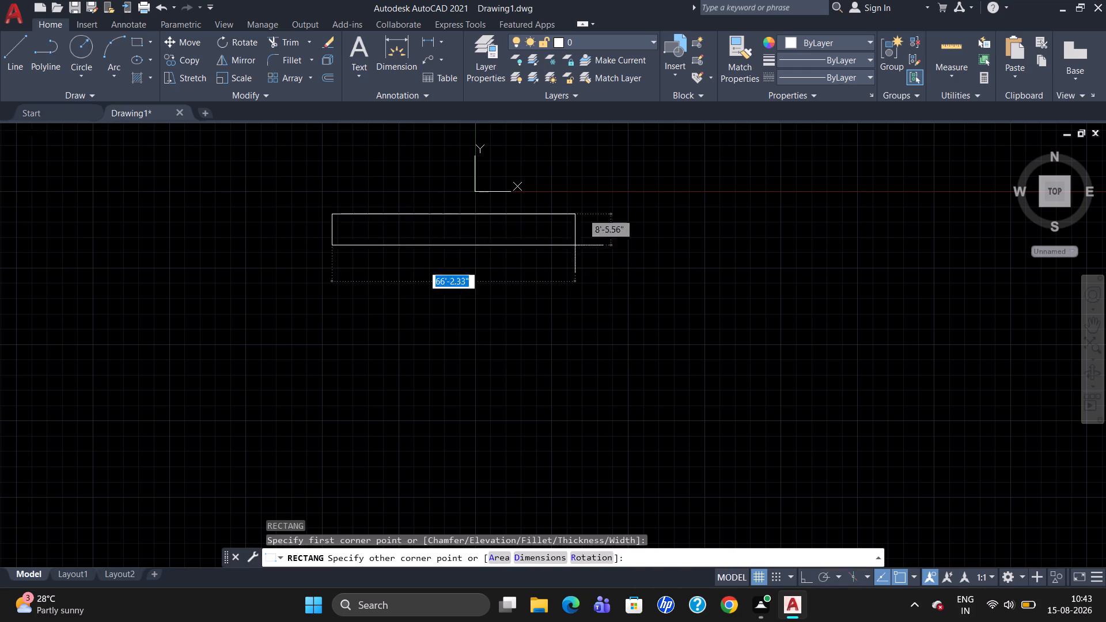
type("32")
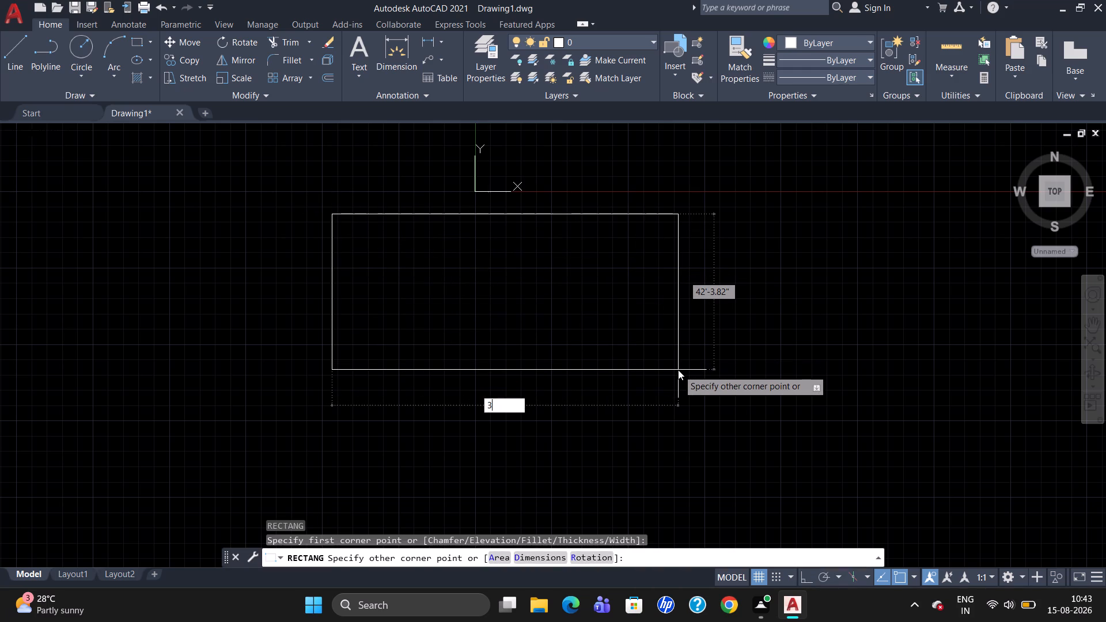
type("'-6\"")
key("Tab")
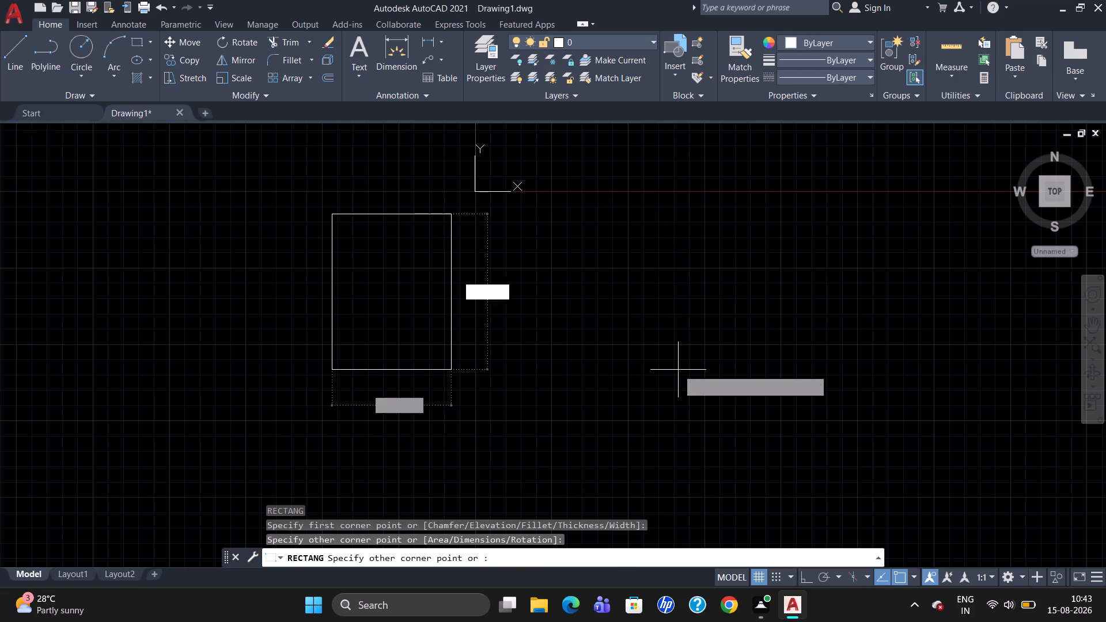
key("4")
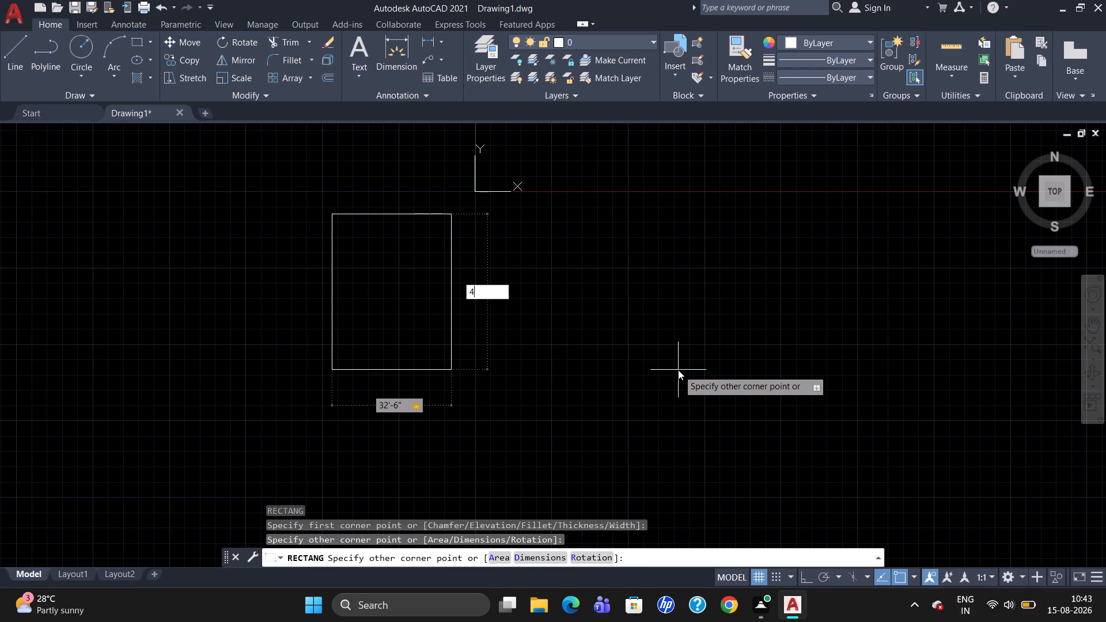
key("3")
type("'-6")
key("shift+quotedbl")
key("Return")
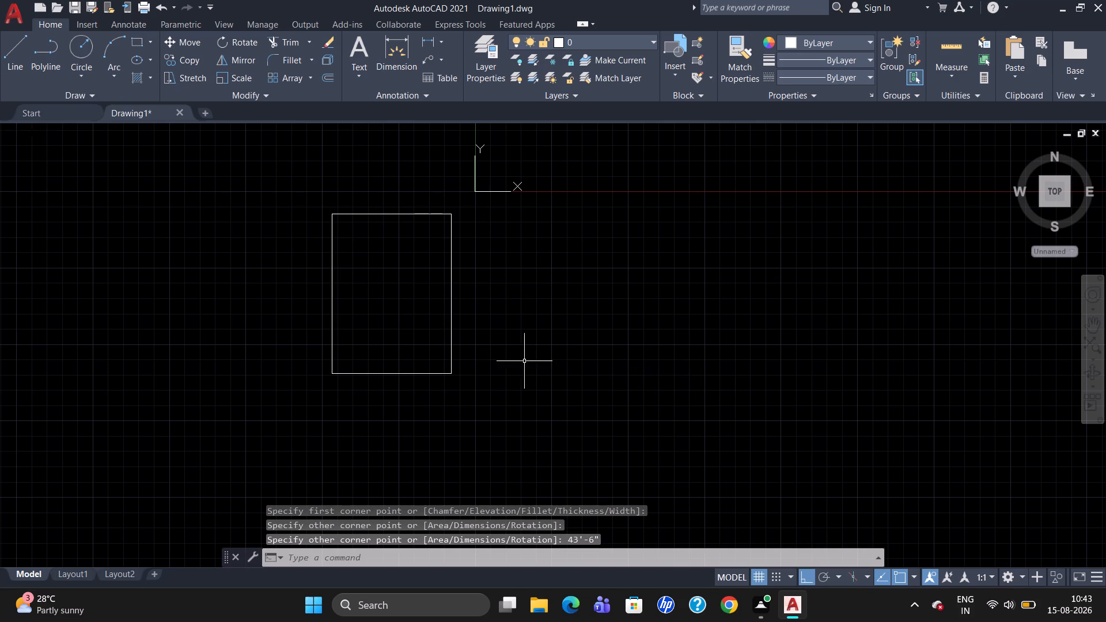
Quick-measure the width and height of the new outer rectangle.
scroll(305, 170, "up", 2)
scroll(346, 309, "down", 3)
scroll(267, 324, "up", 4)
scroll(472, 343, "down", 2)
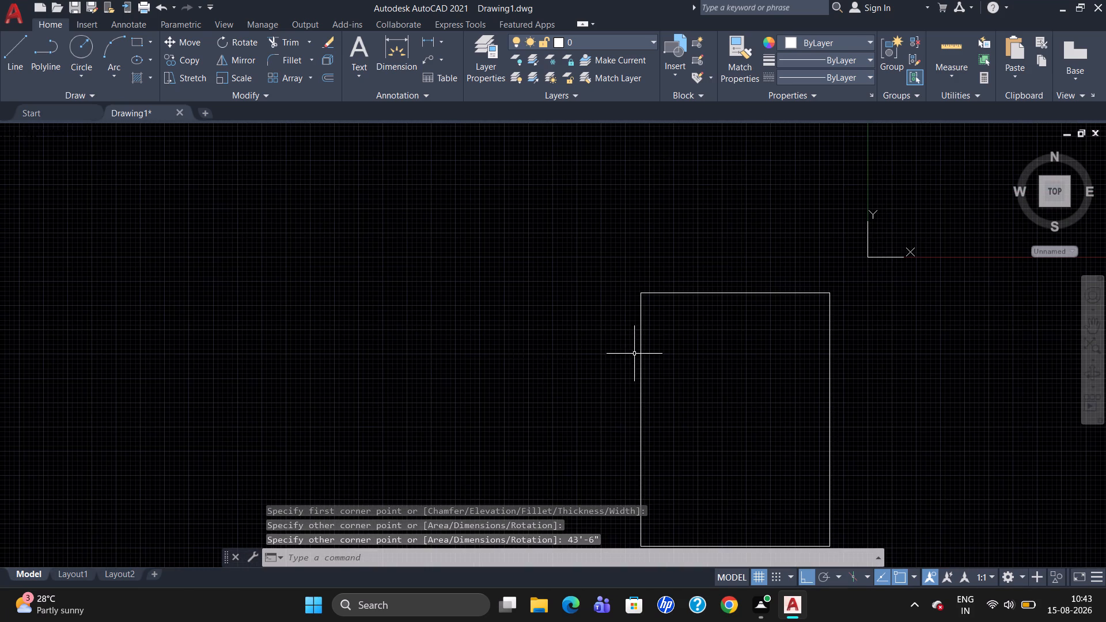
scroll(679, 363, "down", 1)
scroll(718, 409, "up", 2)
scroll(717, 400, "down", 3)
scroll(730, 505, "up", 2)
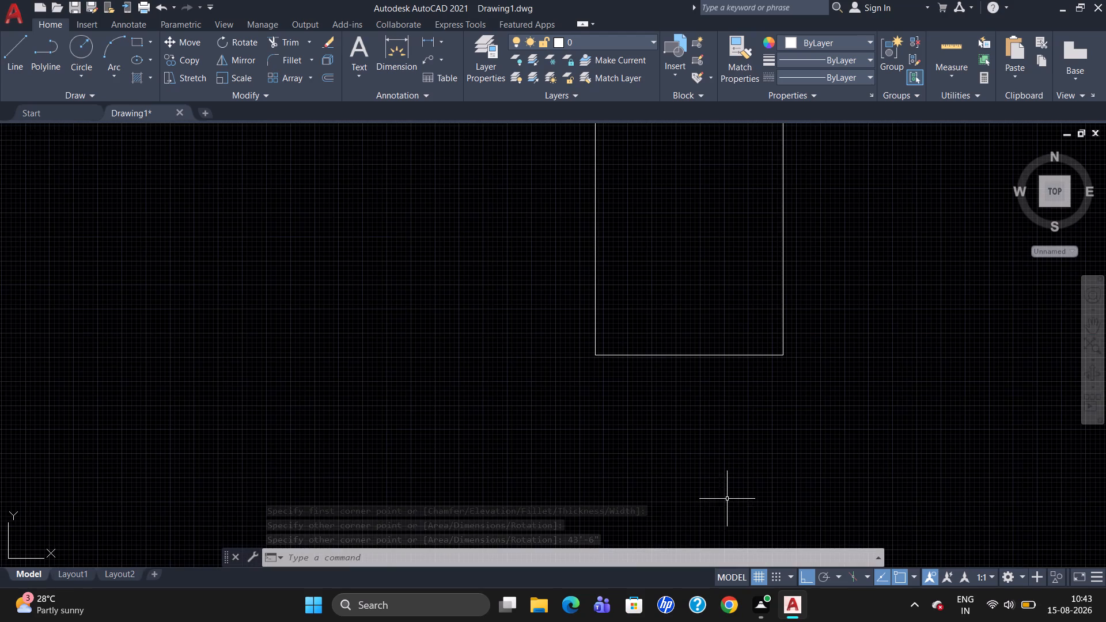
scroll(743, 280, "down", 2)
scroll(752, 212, "up", 3)
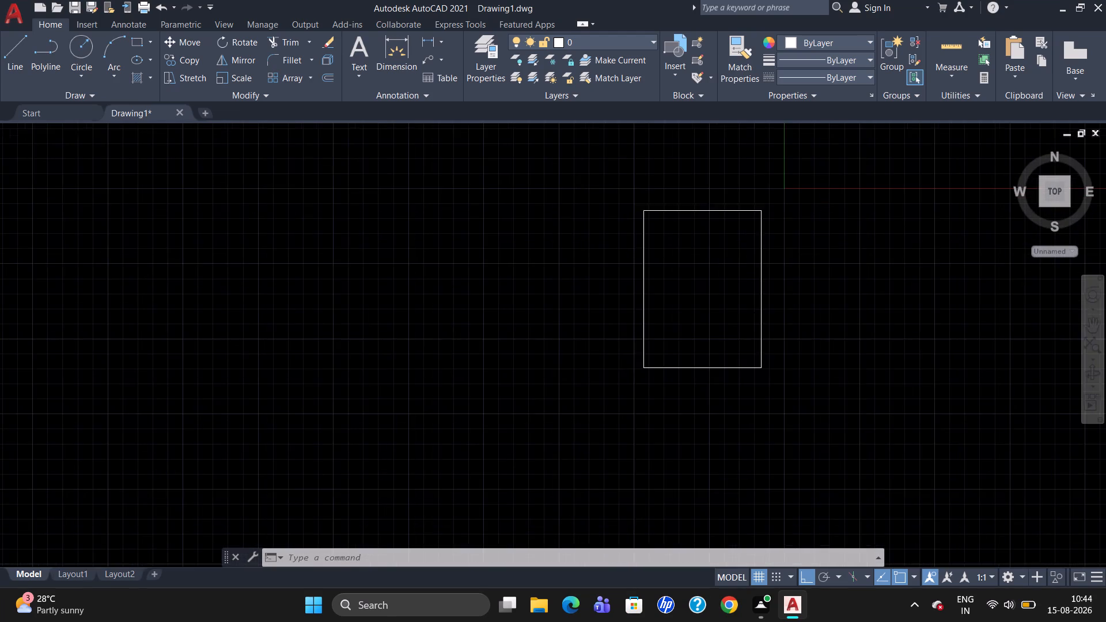
scroll(752, 212, "up", 1)
scroll(757, 212, "down", 1)
left_click(943, 73)
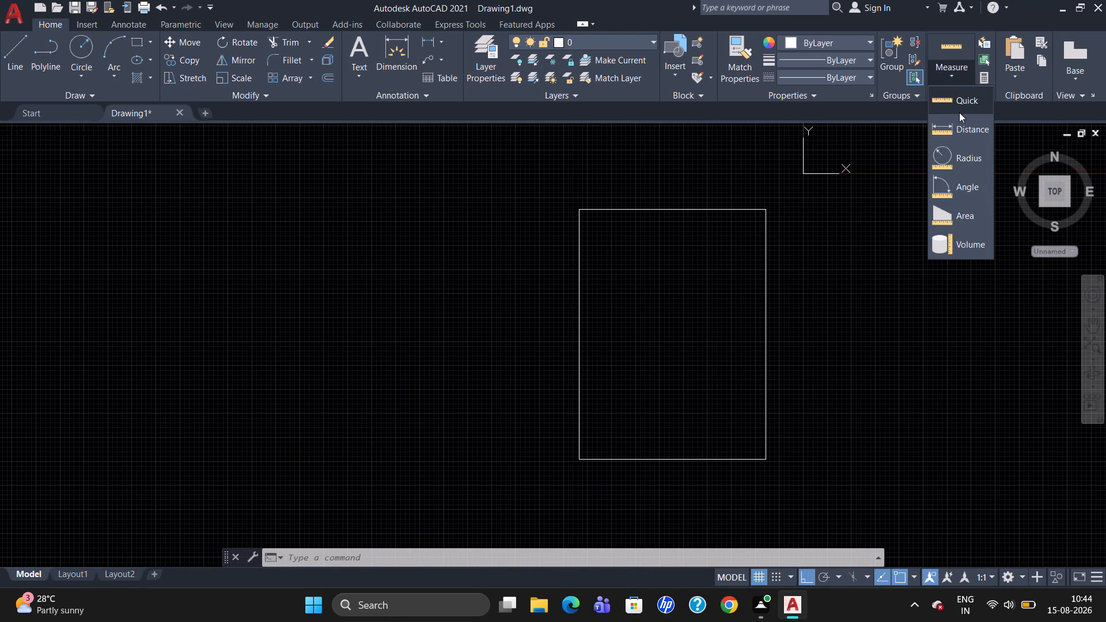
left_click(960, 112)
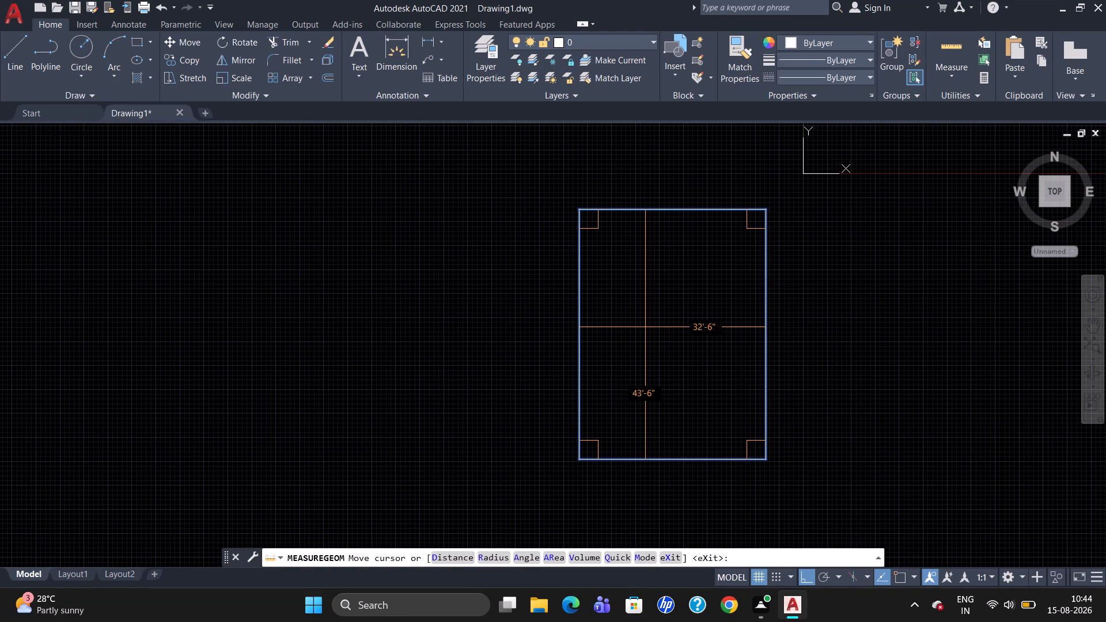
key("Escape")
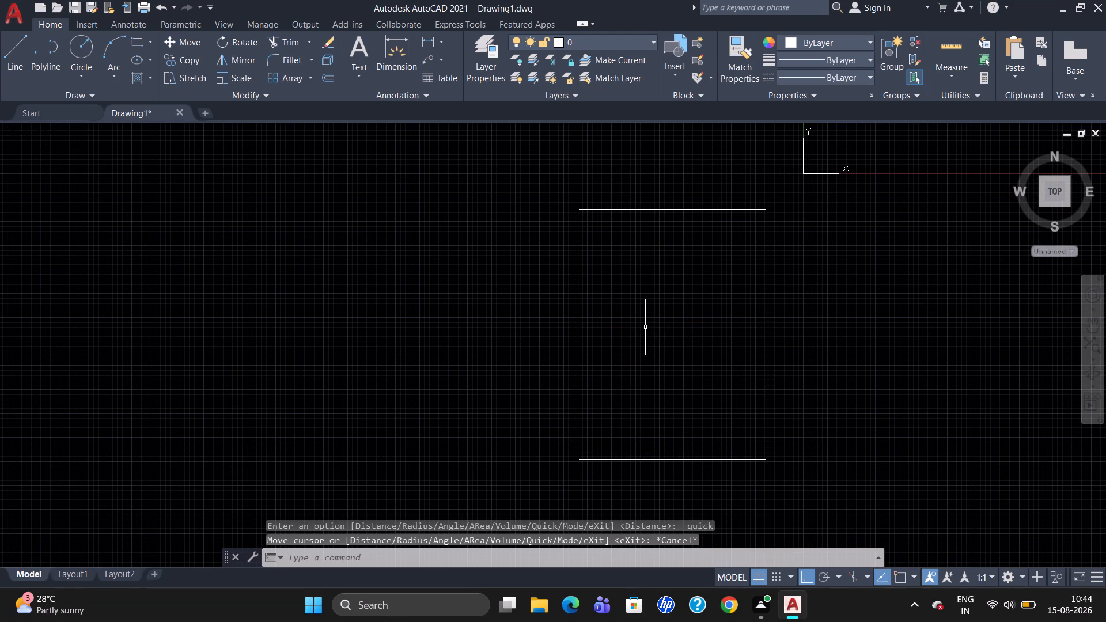
Offset the outer rectangle 9" inward to form the outer walls.
key("o")
key("Return")
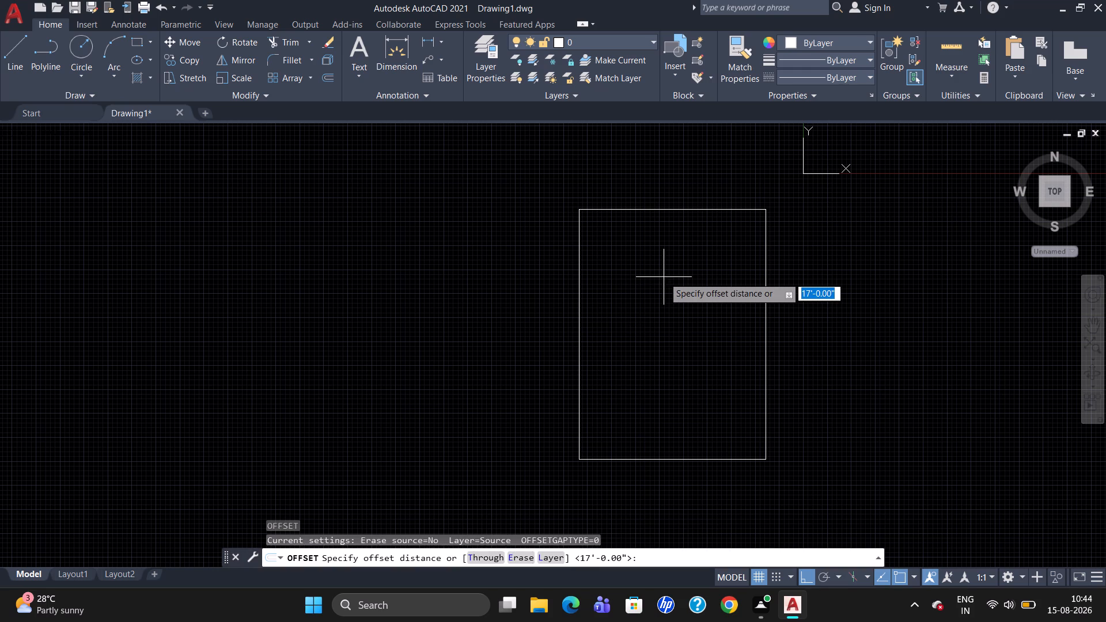
type("9\"")
key("Return")
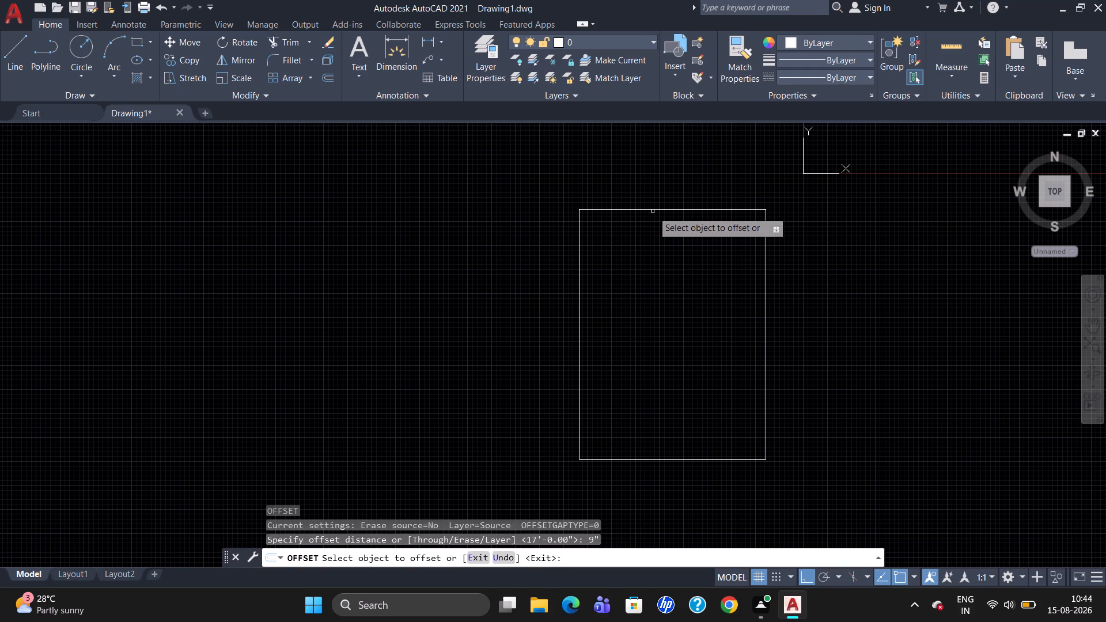
left_click(657, 206)
left_click(658, 209)
left_click(666, 236)
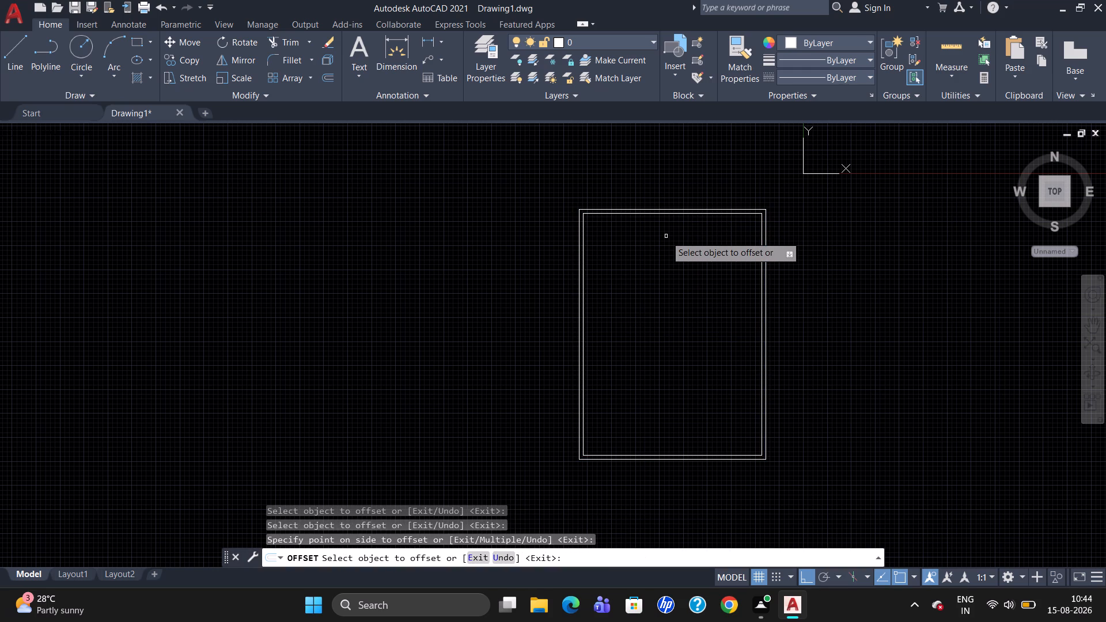
key("Escape")
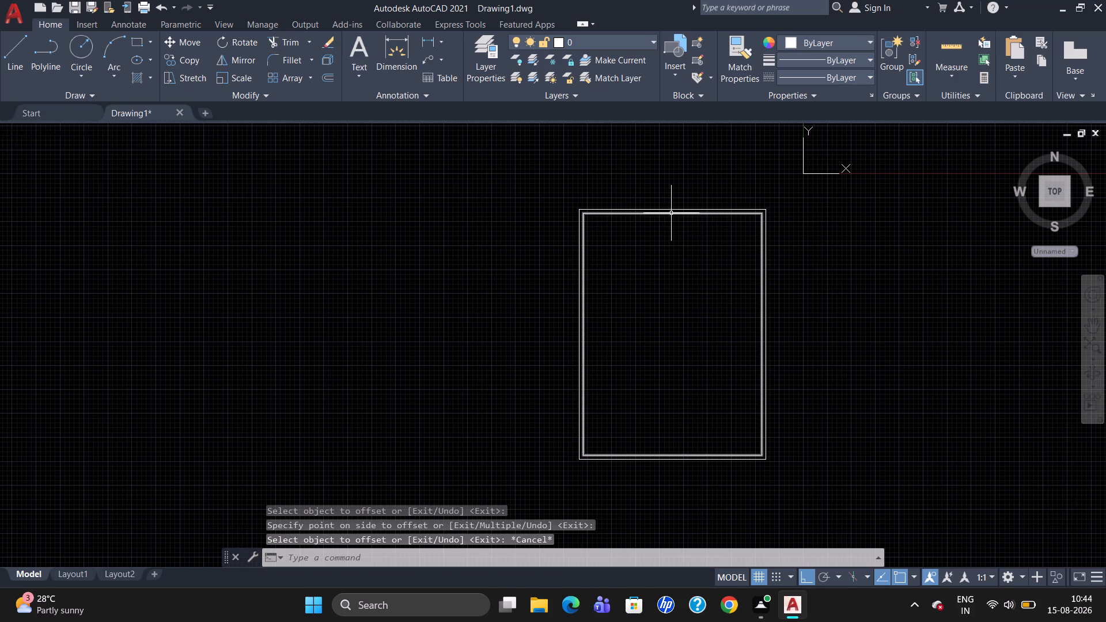
Explode the inner wall rectangle into separate lines.
left_click(671, 214)
key("x")
key("Return")
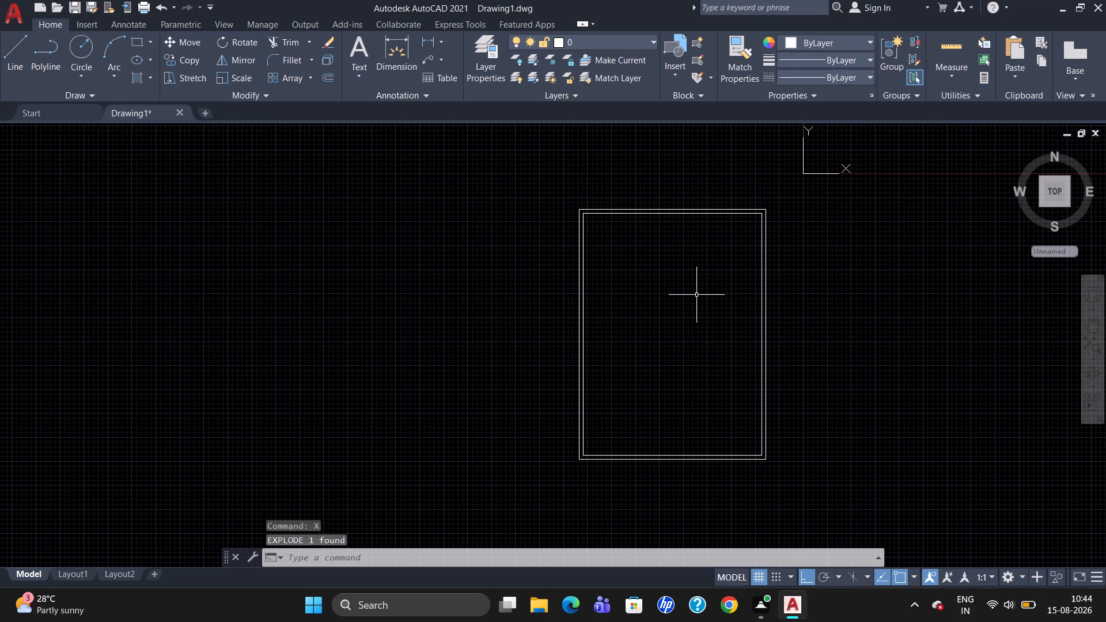
Offset the left inner wall line 7'-3" inward, and offset the new line 4" to the right to form the first vertical partition.
key("o")
key("Return")
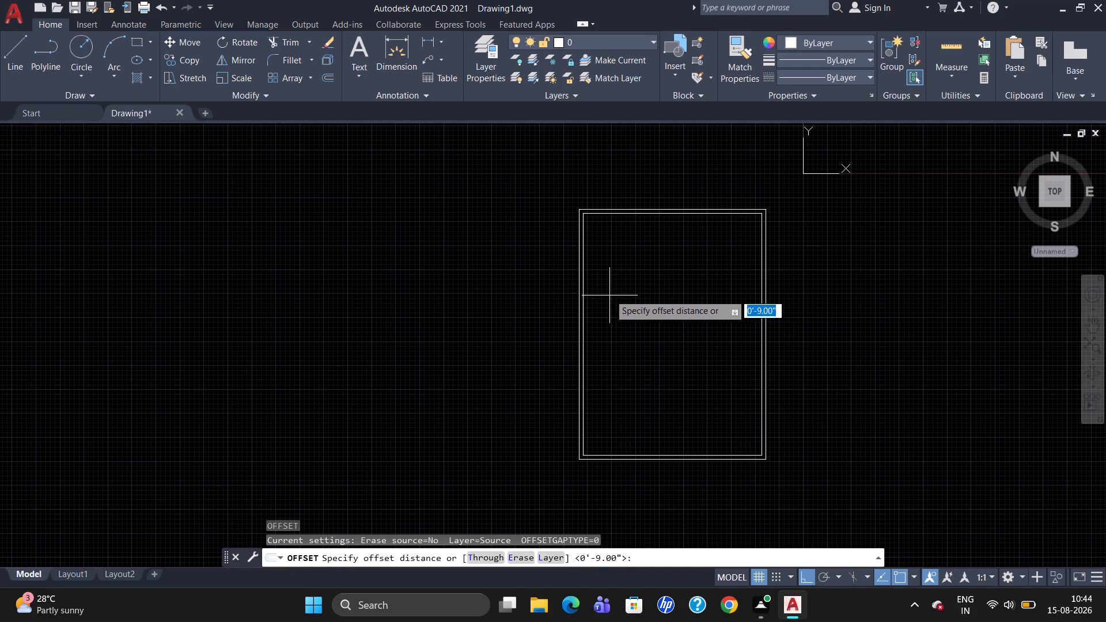
scroll(612, 272, "up", 1)
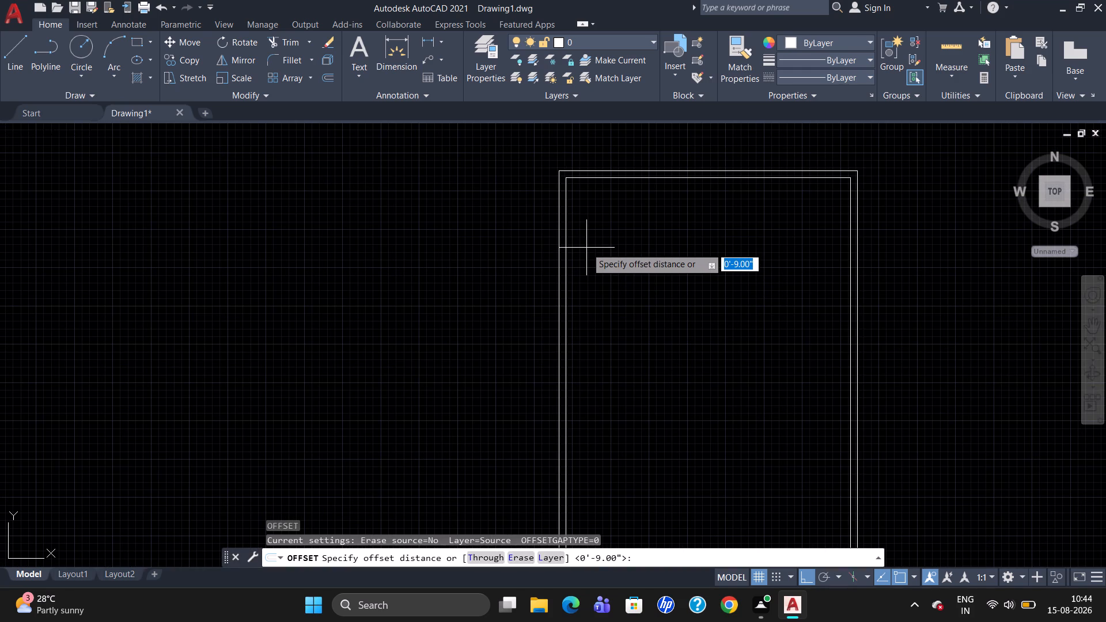
key("7")
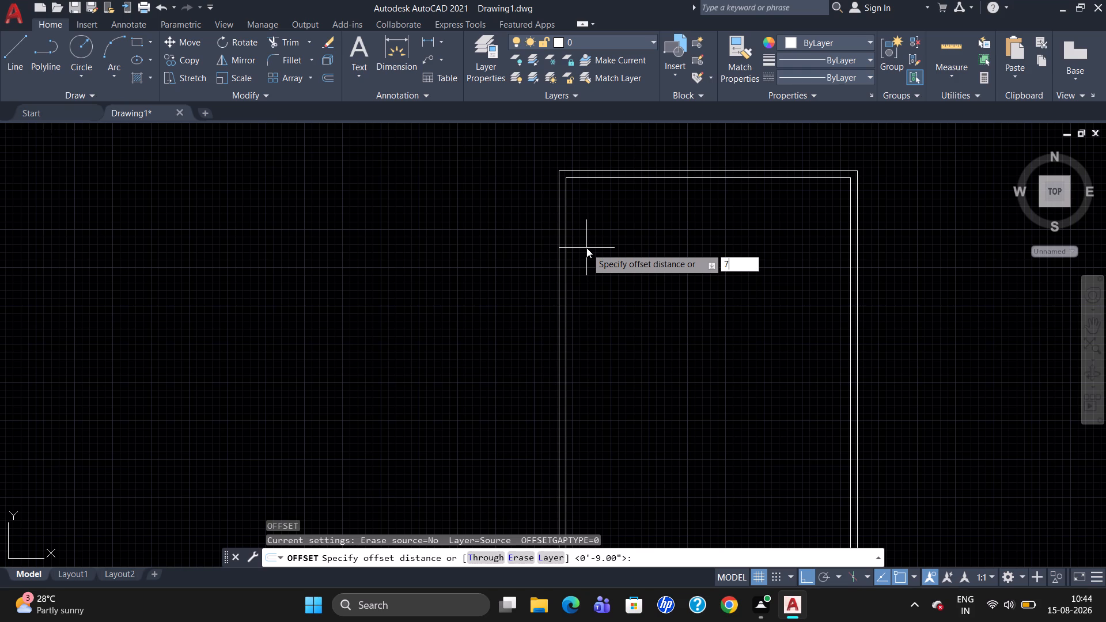
type("'-")
key("4")
key("BackSpace")
type("3\"")
key("Return")
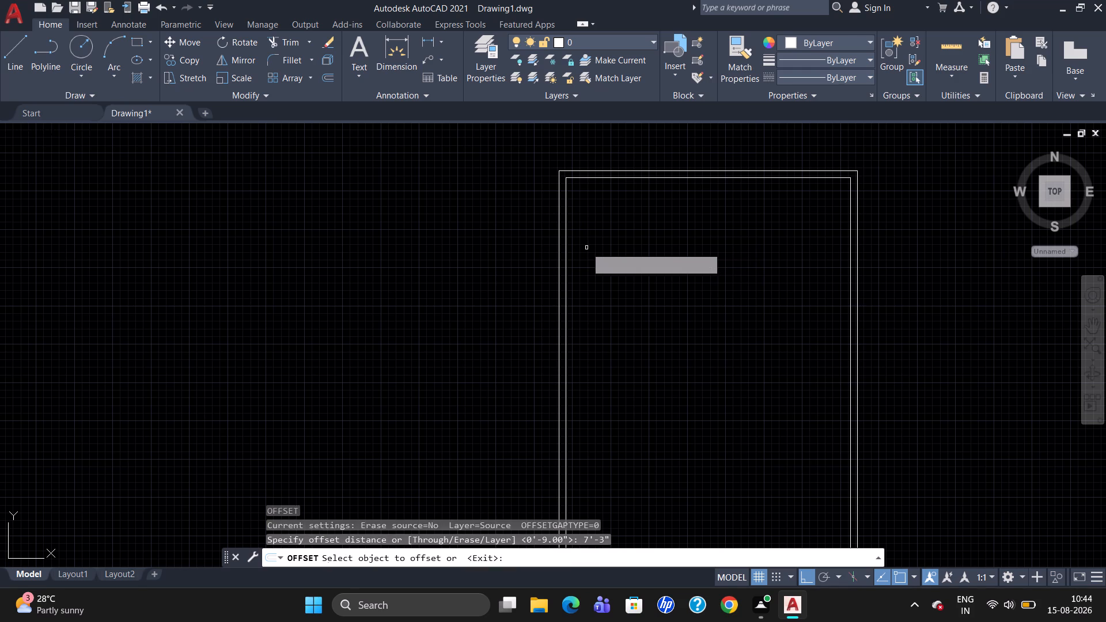
left_click(566, 249)
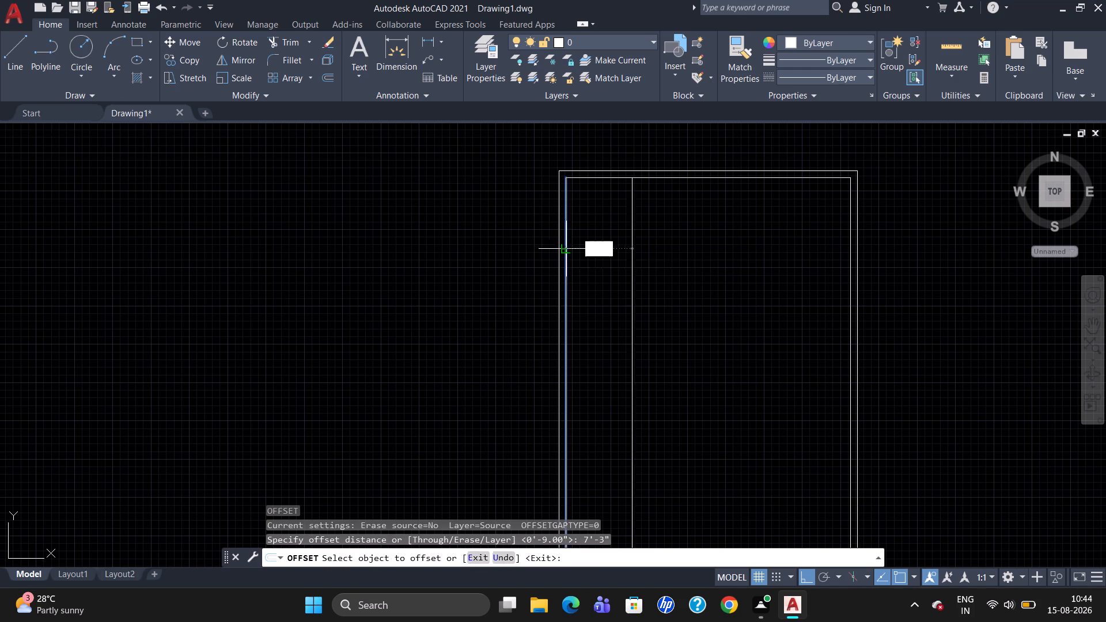
left_click(593, 254)
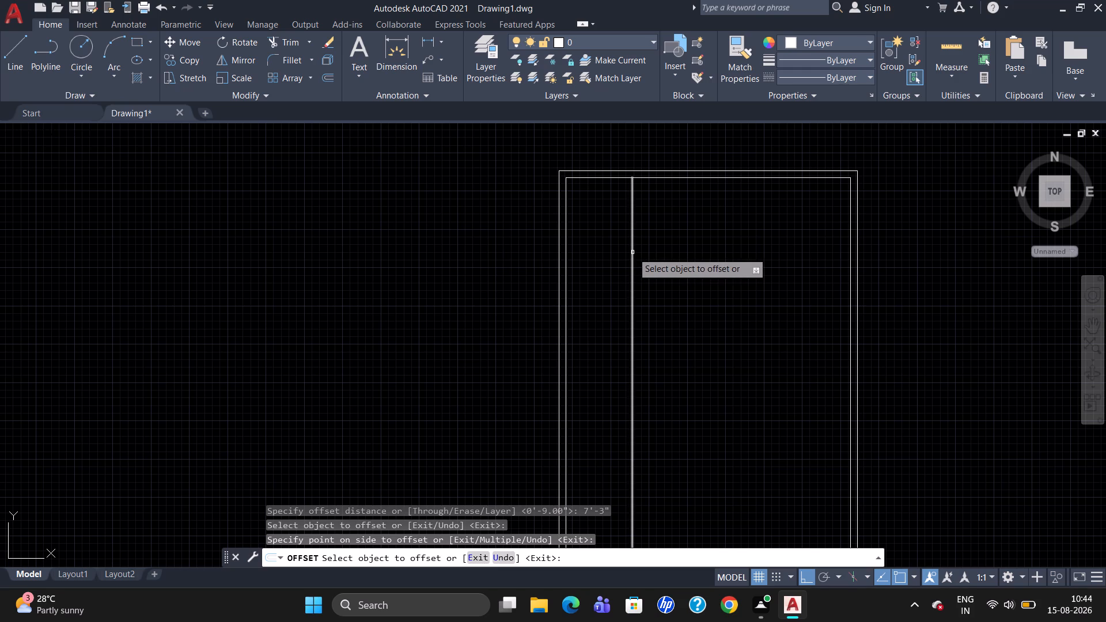
left_click(632, 252)
type("4\"")
key("Return")
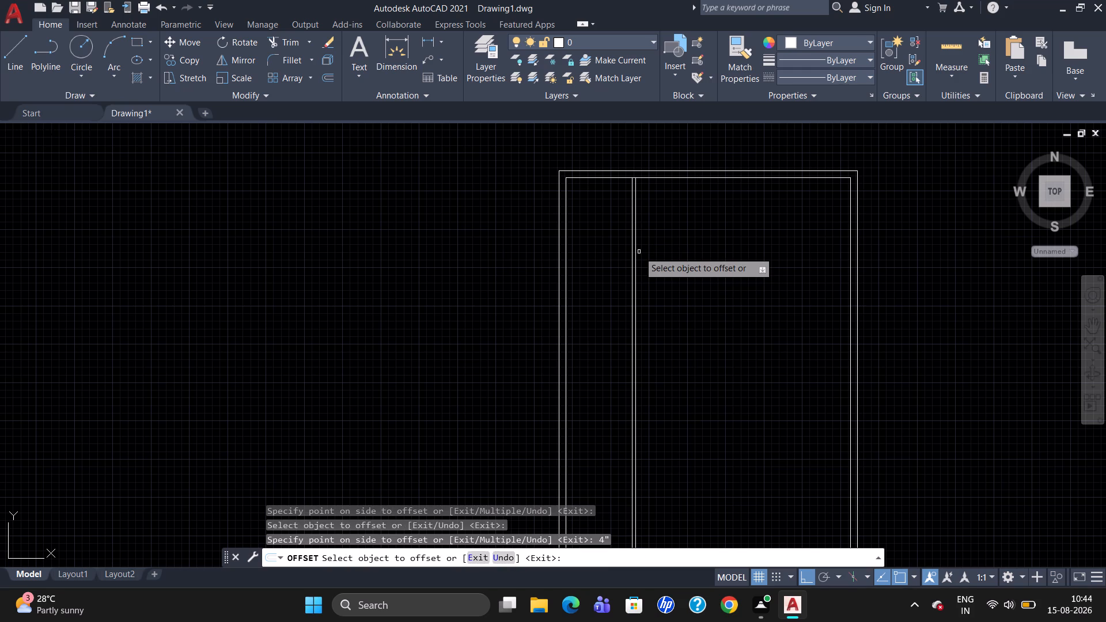
Create a second 4" thick vertical partition by offsets, 9' to the right of the first partition.
left_click(636, 248)
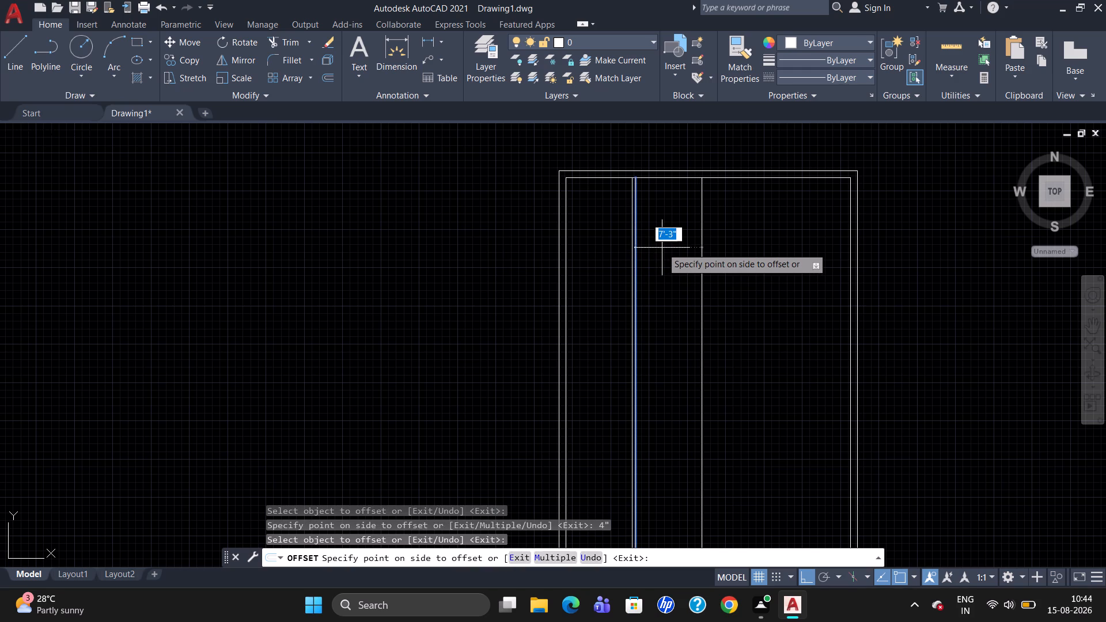
type("9'")
key("Return")
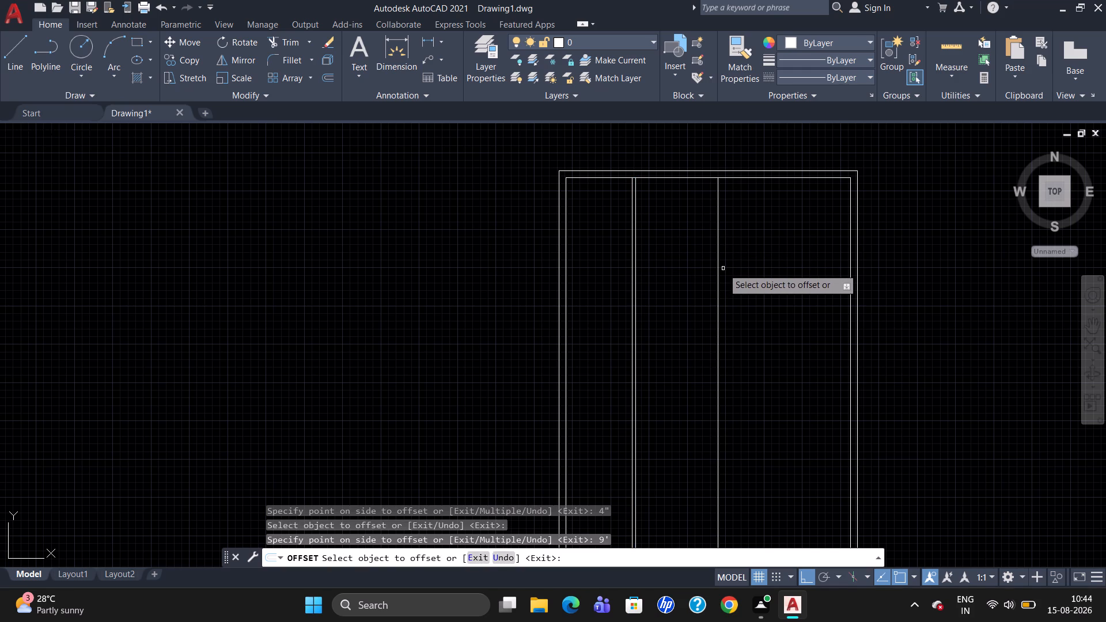
left_click(722, 268)
left_click(716, 267)
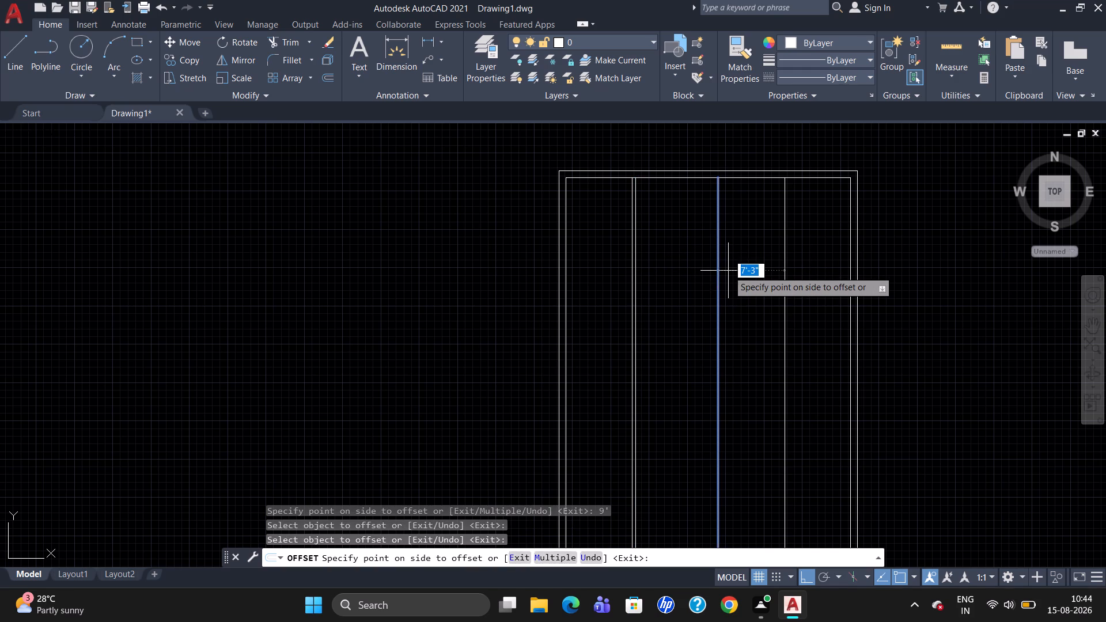
key("4")
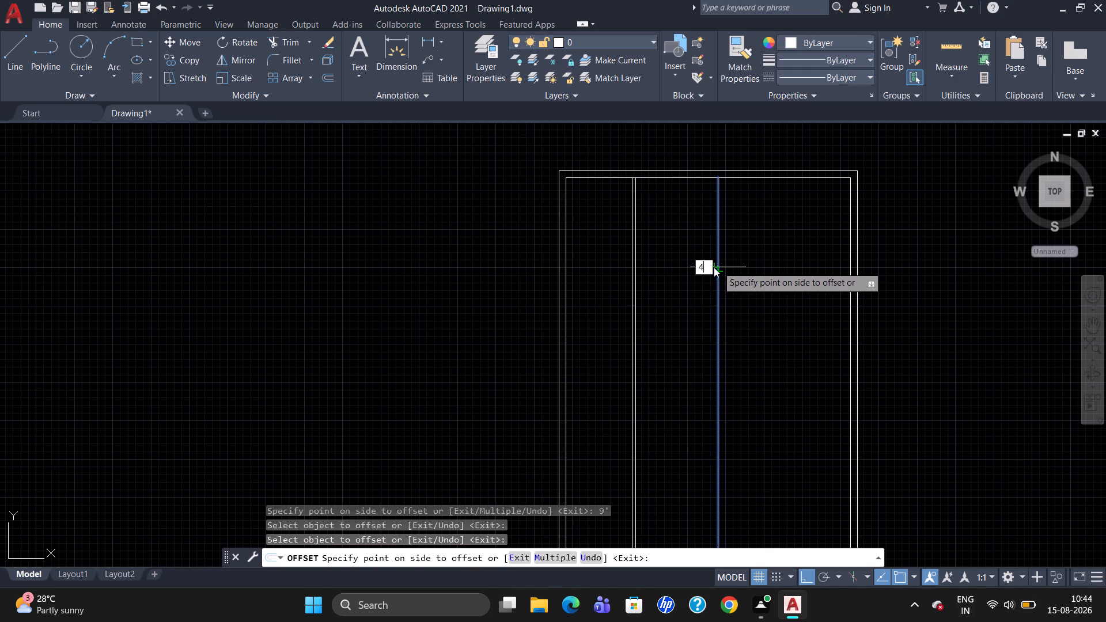
key("shift+quotedbl")
key("Return")
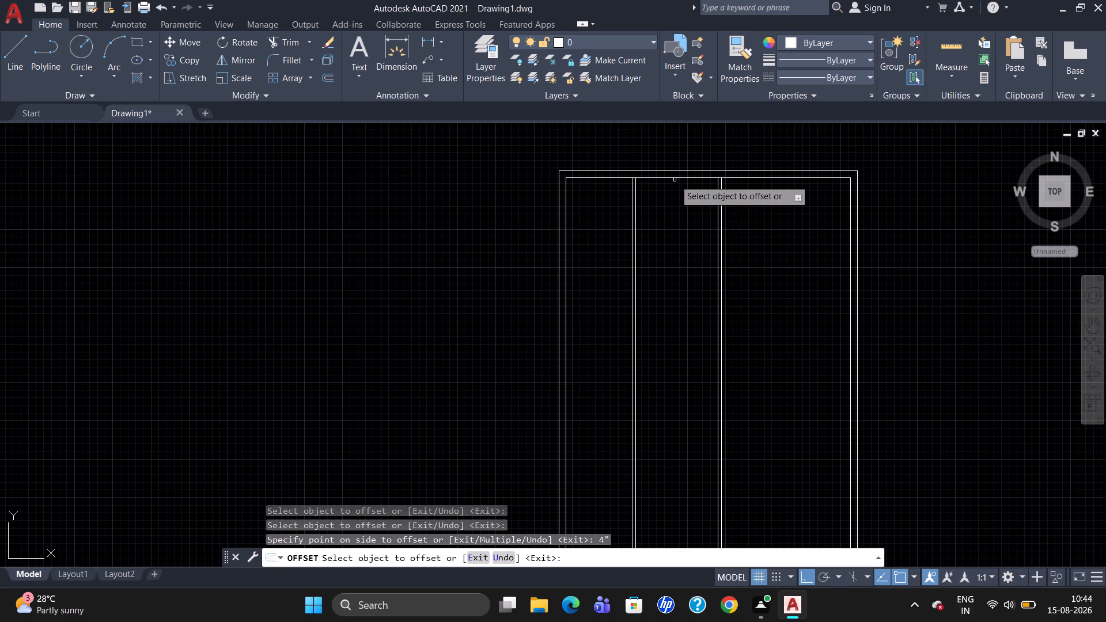
Offset the top inner wall line 10'-6" down, and offset the new line 4" further down to form a horizontal partition.
left_click(605, 177)
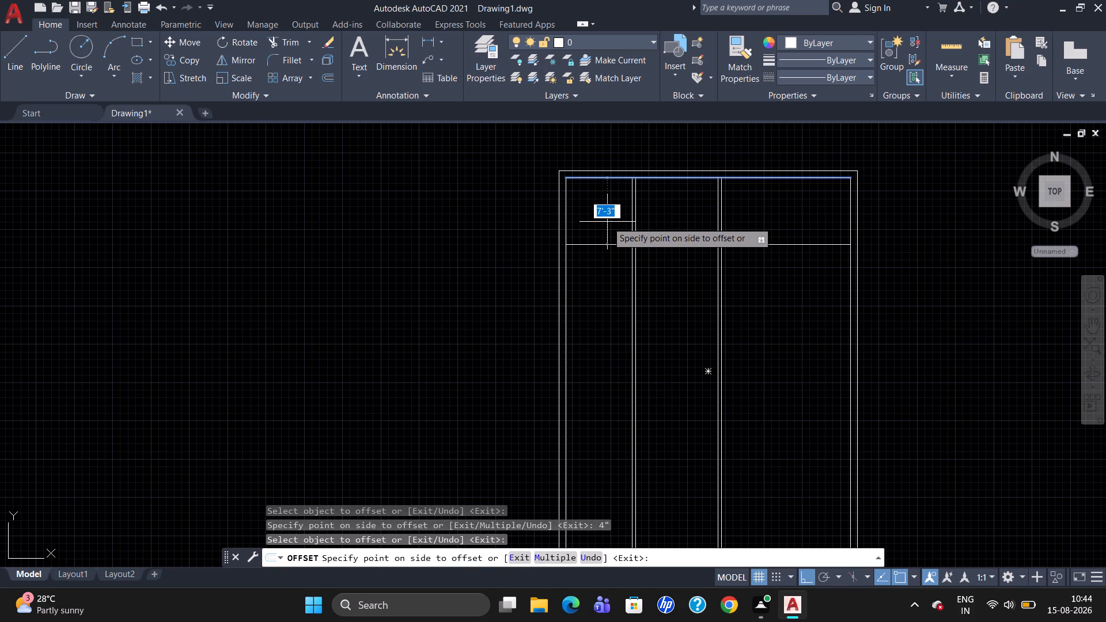
type("10")
key("apostrophe")
type("-6\"")
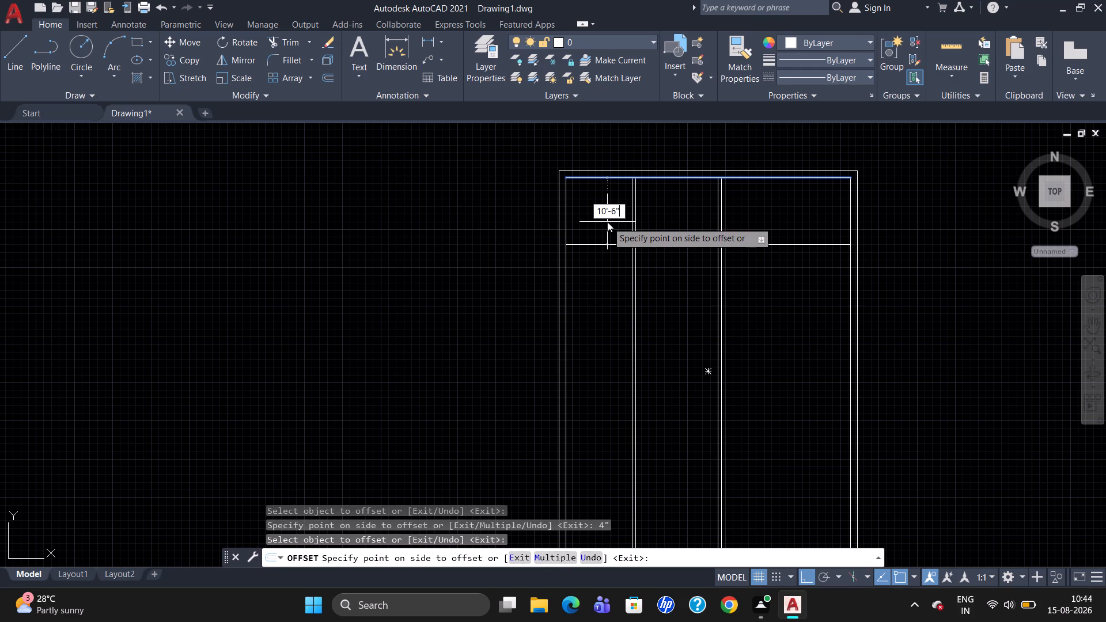
key("Return")
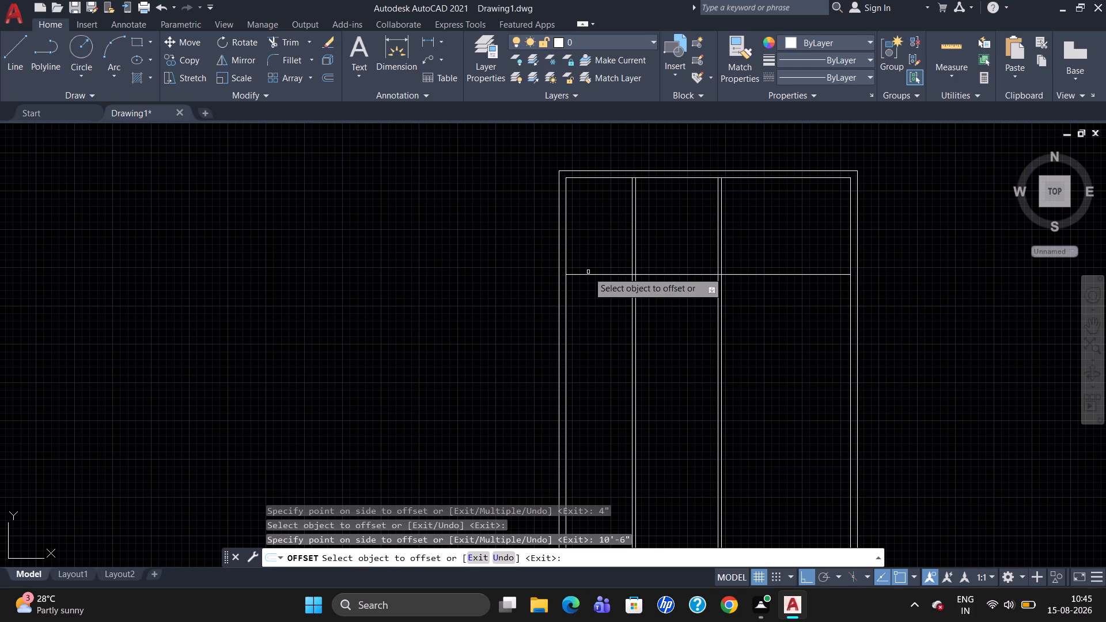
left_click(589, 275)
key("4")
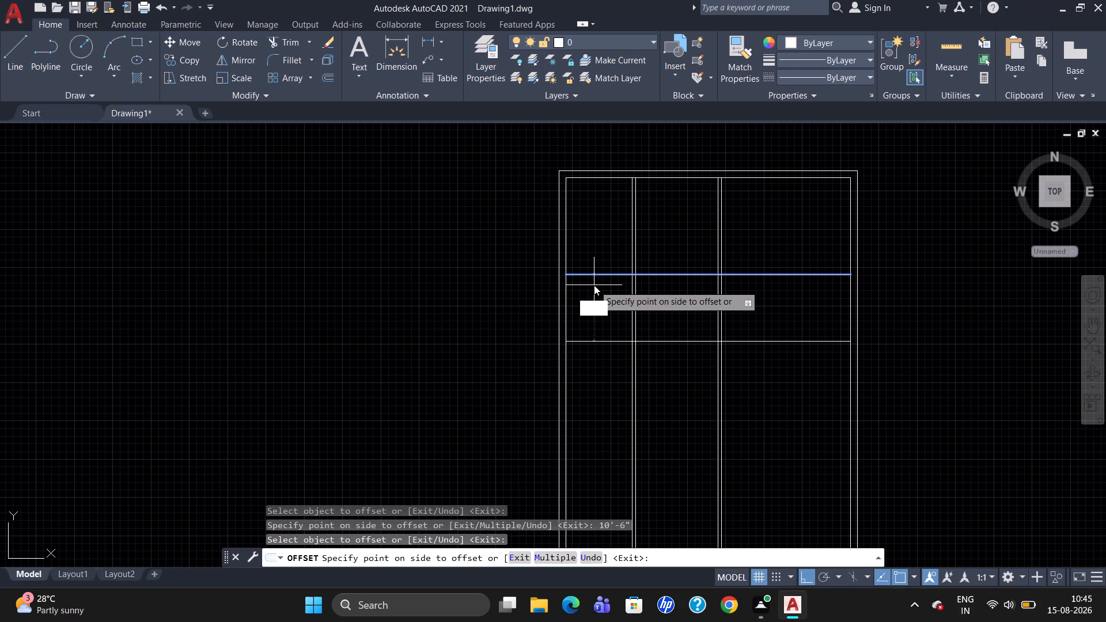
key("shift+quotedbl")
key("Return")
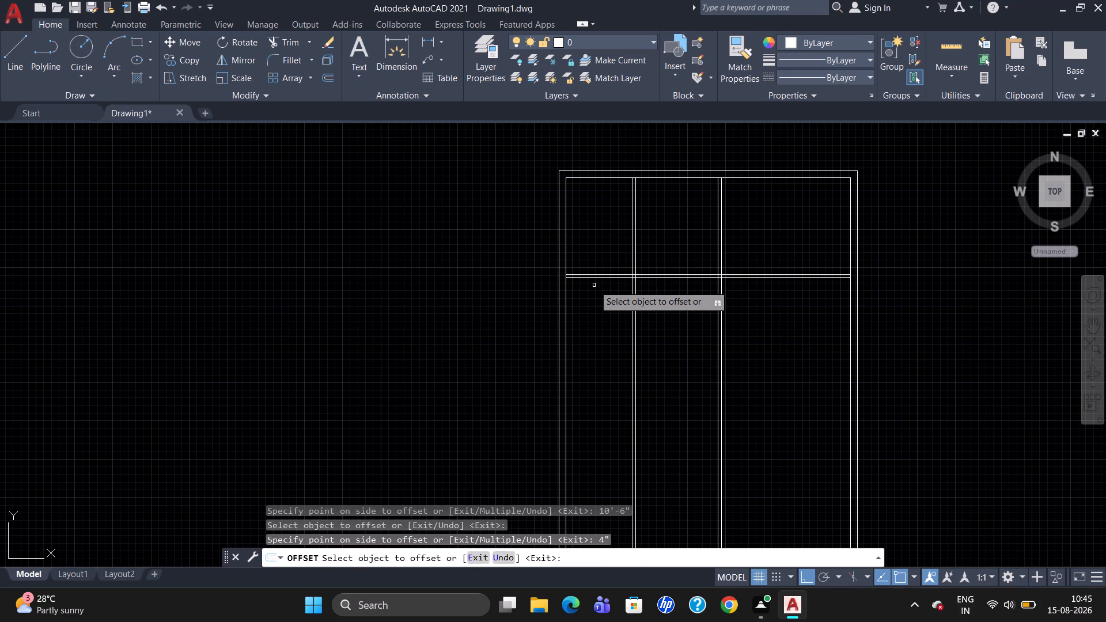
key("Escape")
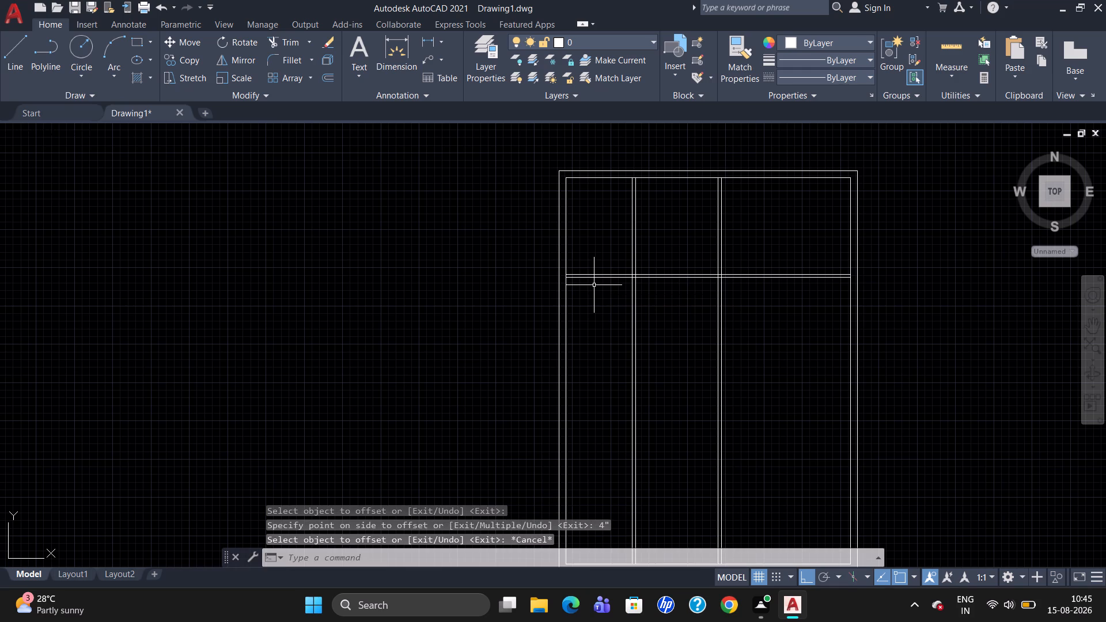
Quick-measure the width and height of the upper-left room.
left_click(959, 82)
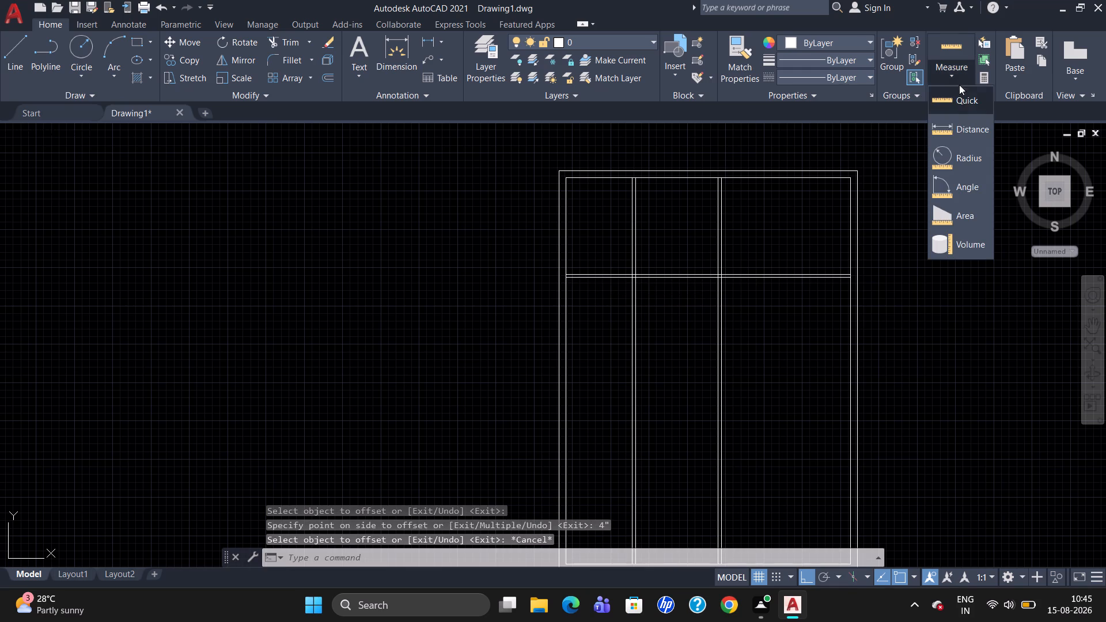
left_click(964, 93)
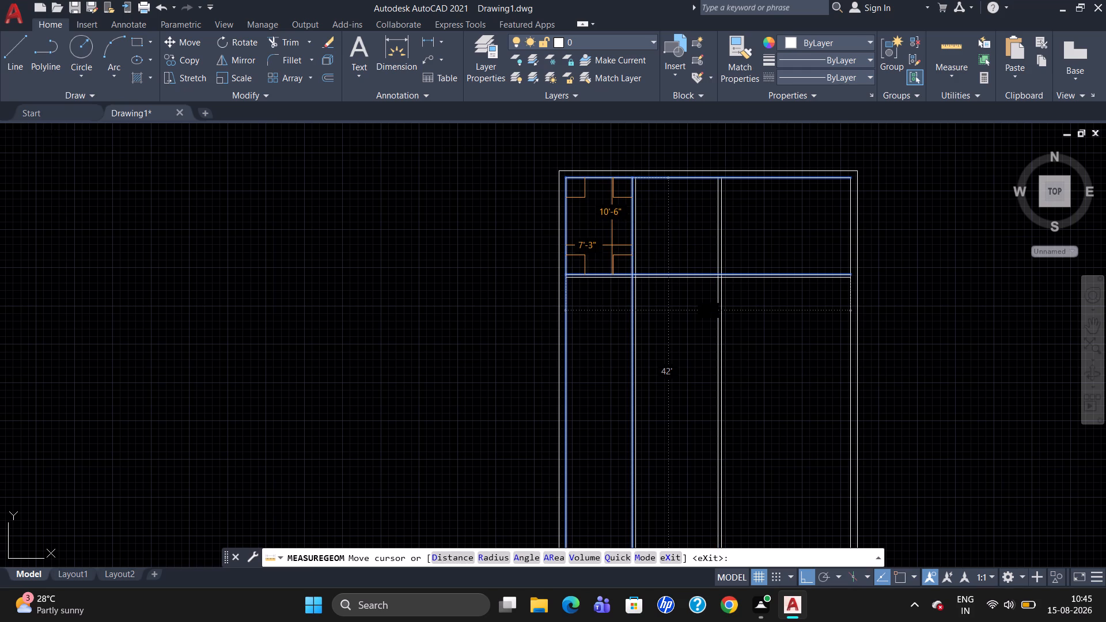
key("Escape")
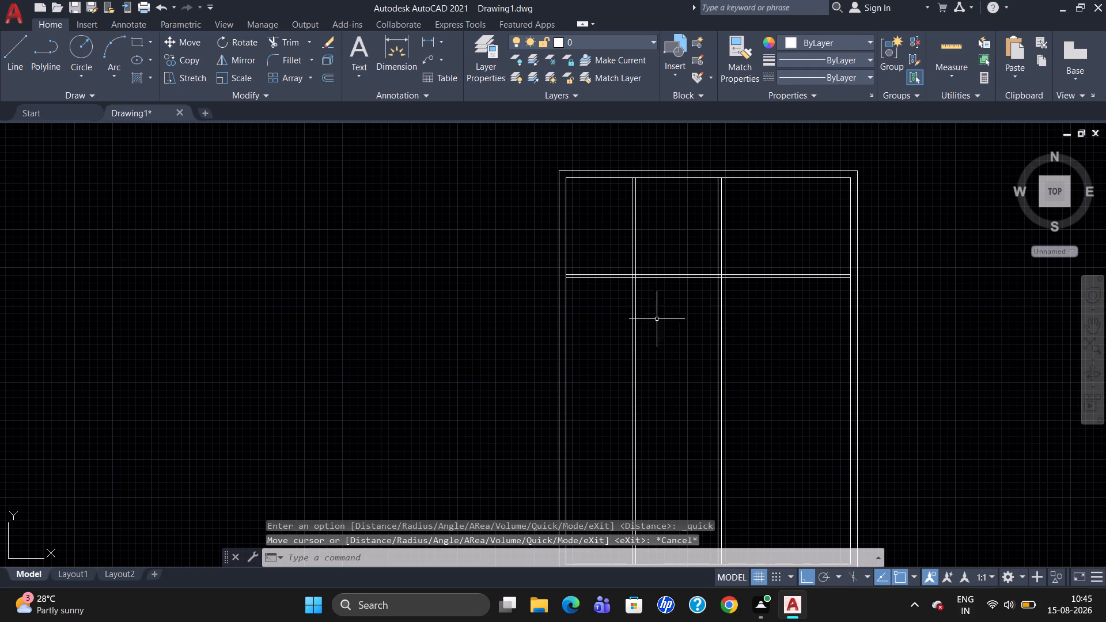
Trim away both horizontal partition lines in the middle bay between the two vertical partitions.
type("tr")
key("Return")
key("Return")
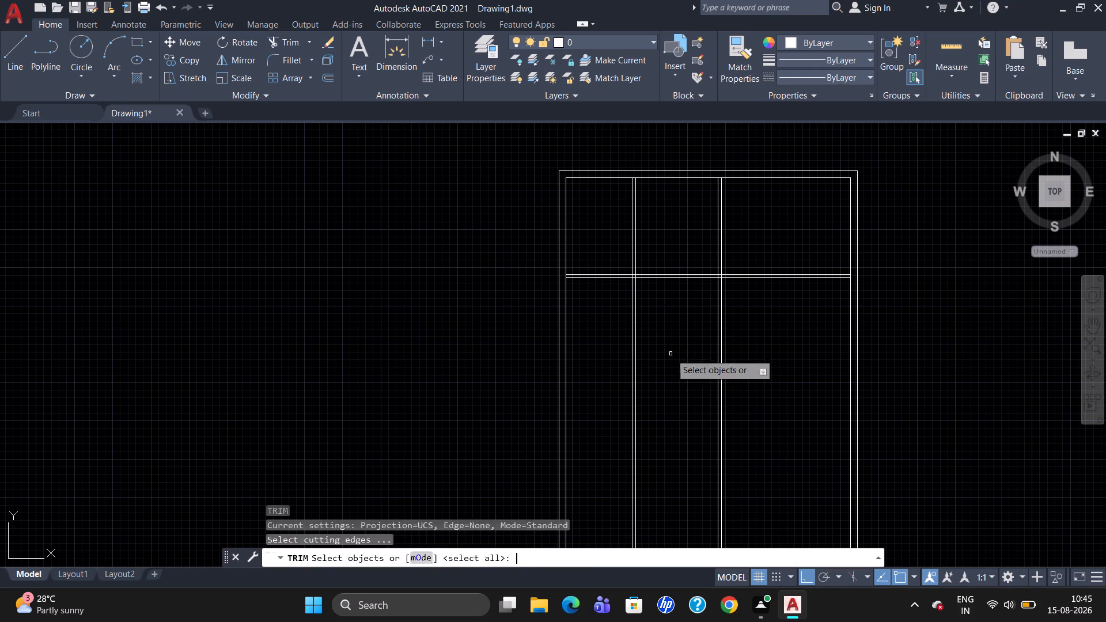
left_click(678, 275)
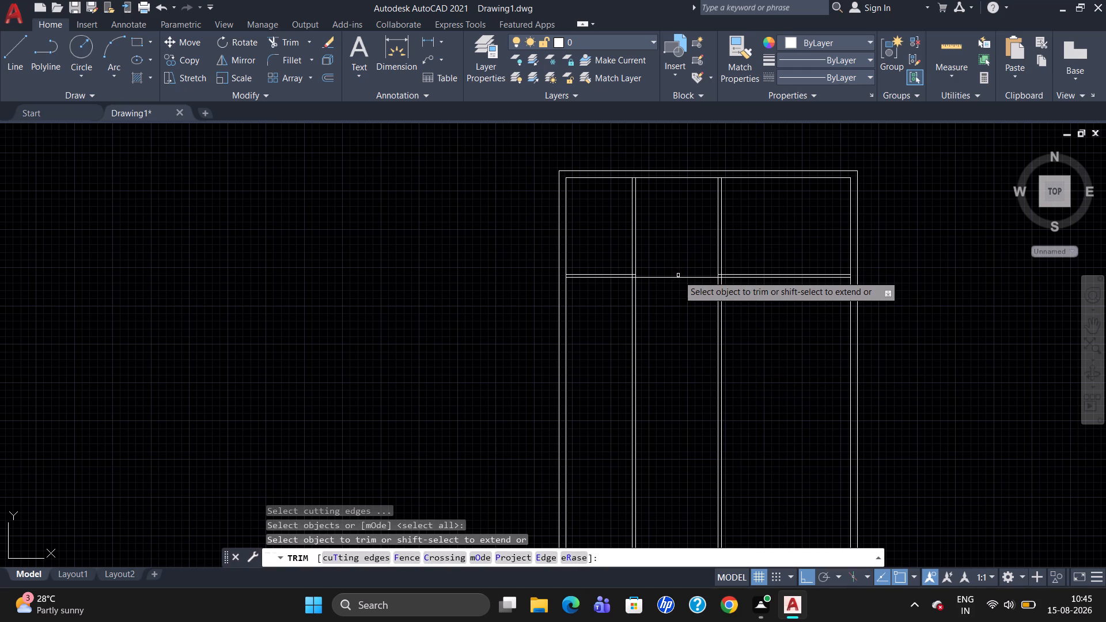
left_click(679, 278)
key("Escape")
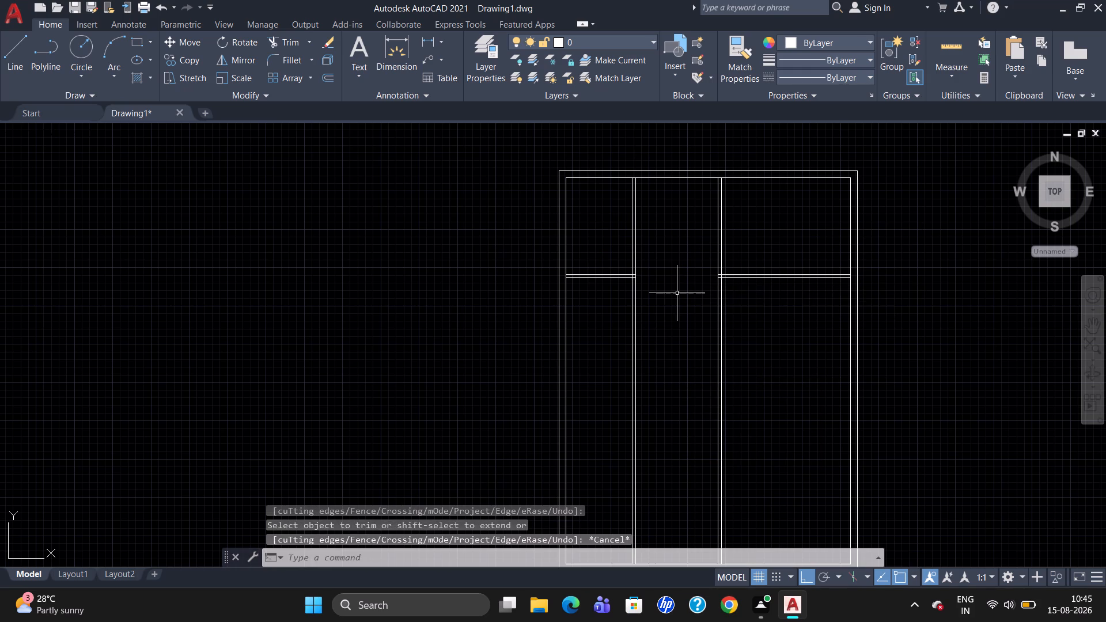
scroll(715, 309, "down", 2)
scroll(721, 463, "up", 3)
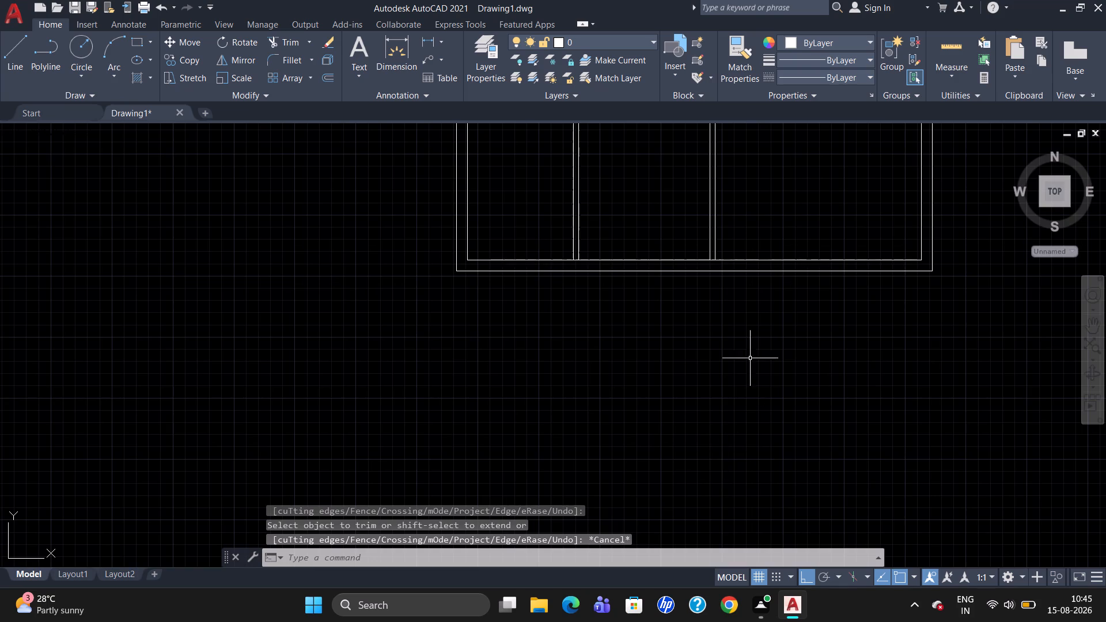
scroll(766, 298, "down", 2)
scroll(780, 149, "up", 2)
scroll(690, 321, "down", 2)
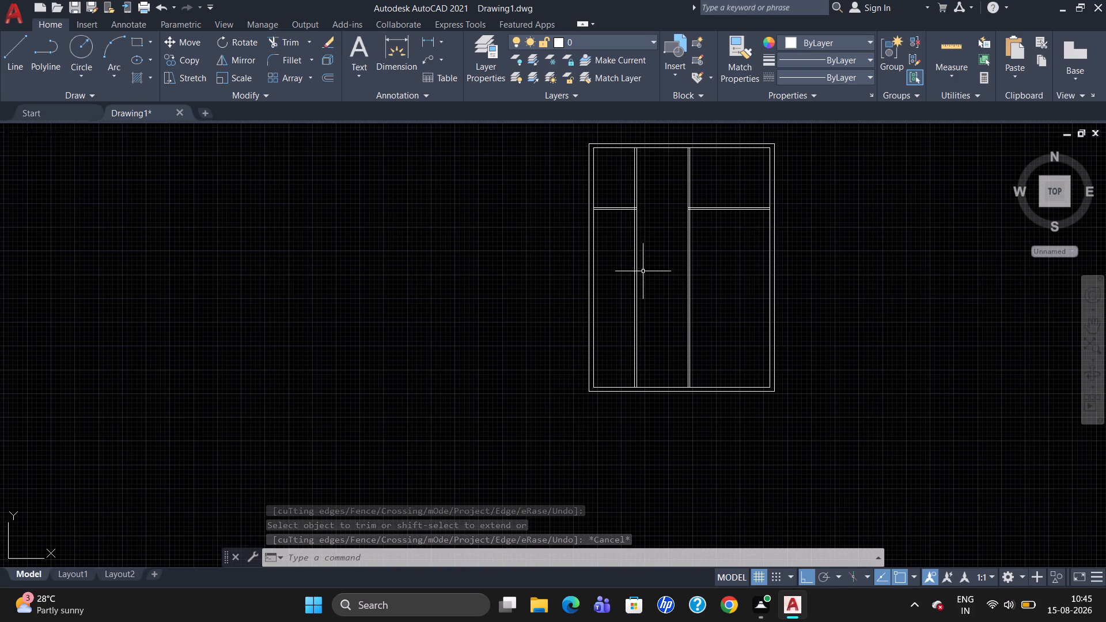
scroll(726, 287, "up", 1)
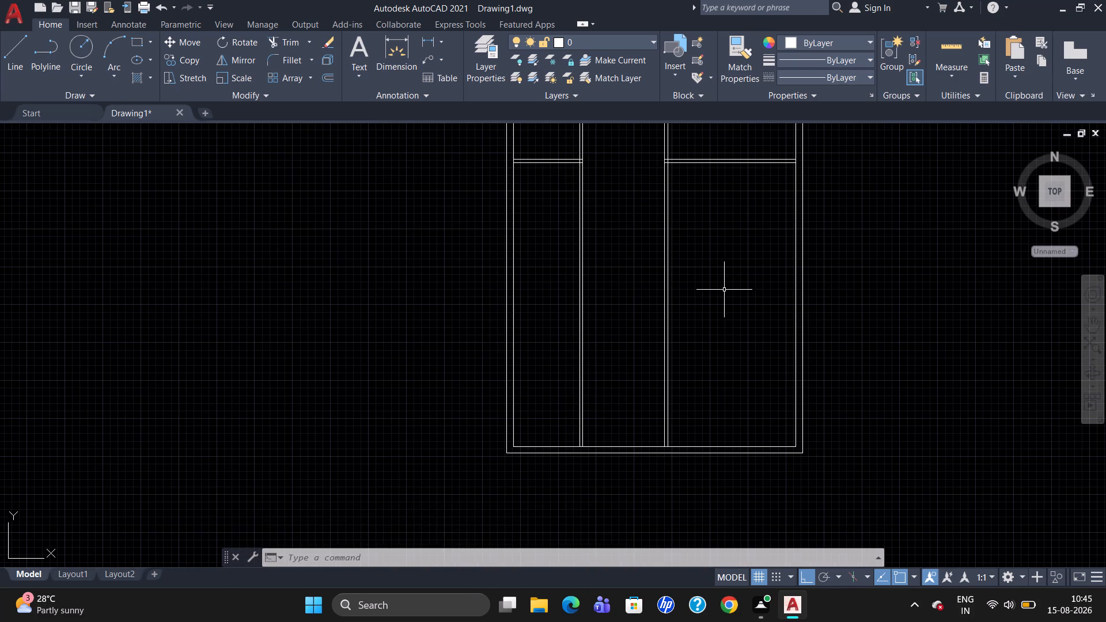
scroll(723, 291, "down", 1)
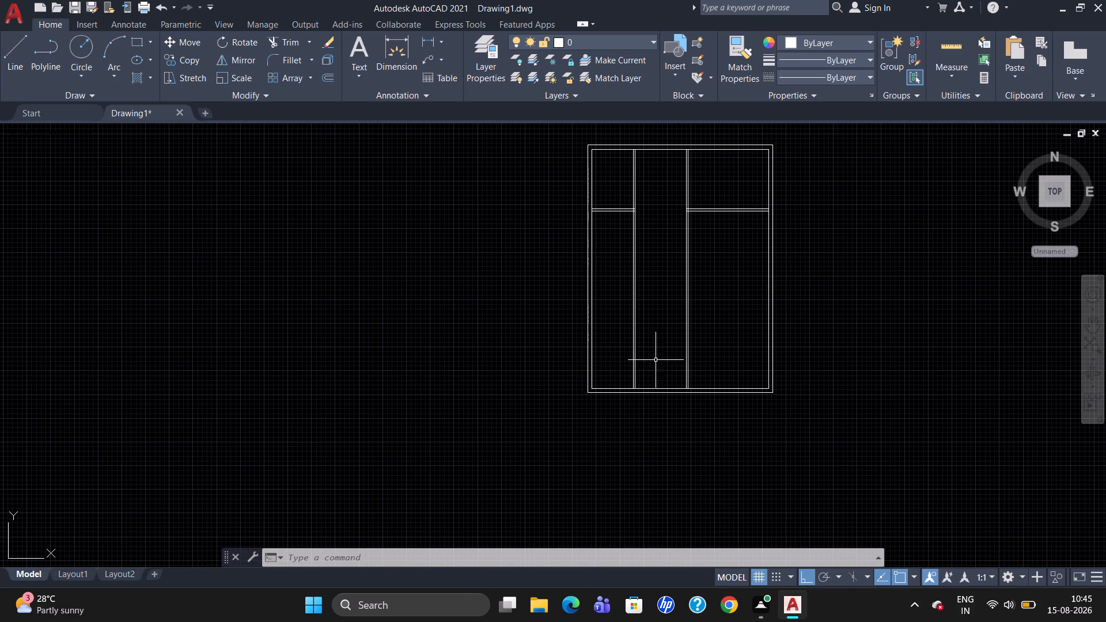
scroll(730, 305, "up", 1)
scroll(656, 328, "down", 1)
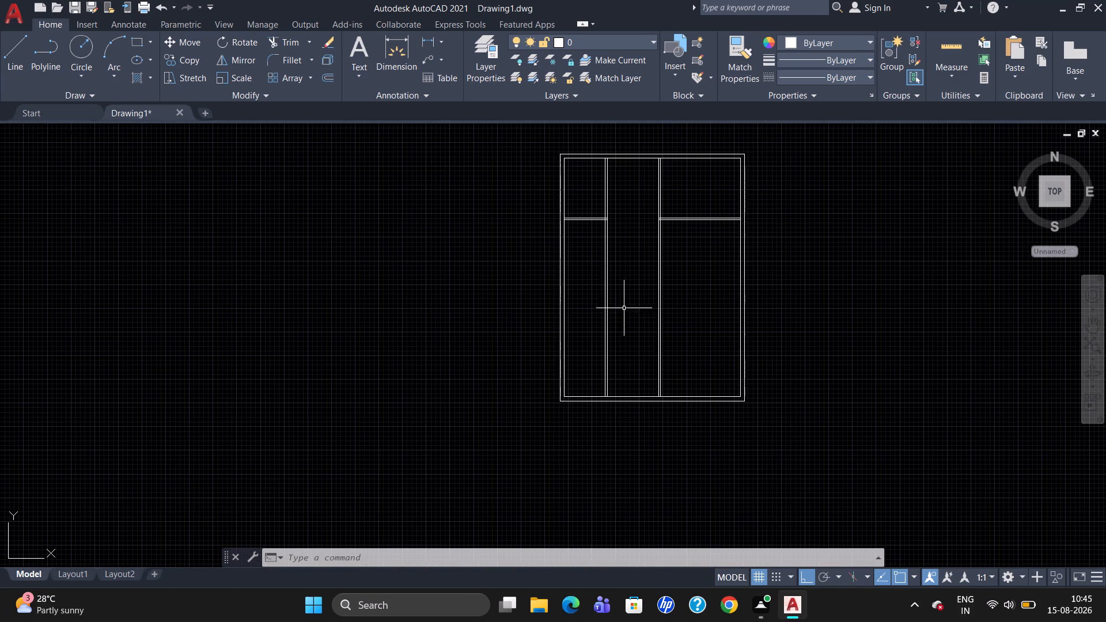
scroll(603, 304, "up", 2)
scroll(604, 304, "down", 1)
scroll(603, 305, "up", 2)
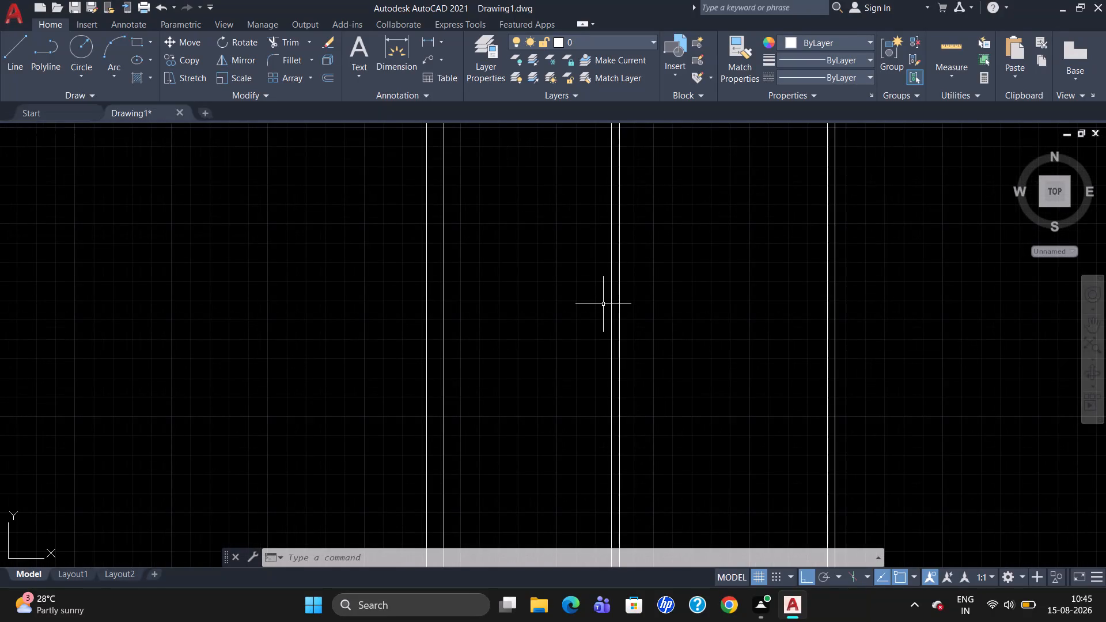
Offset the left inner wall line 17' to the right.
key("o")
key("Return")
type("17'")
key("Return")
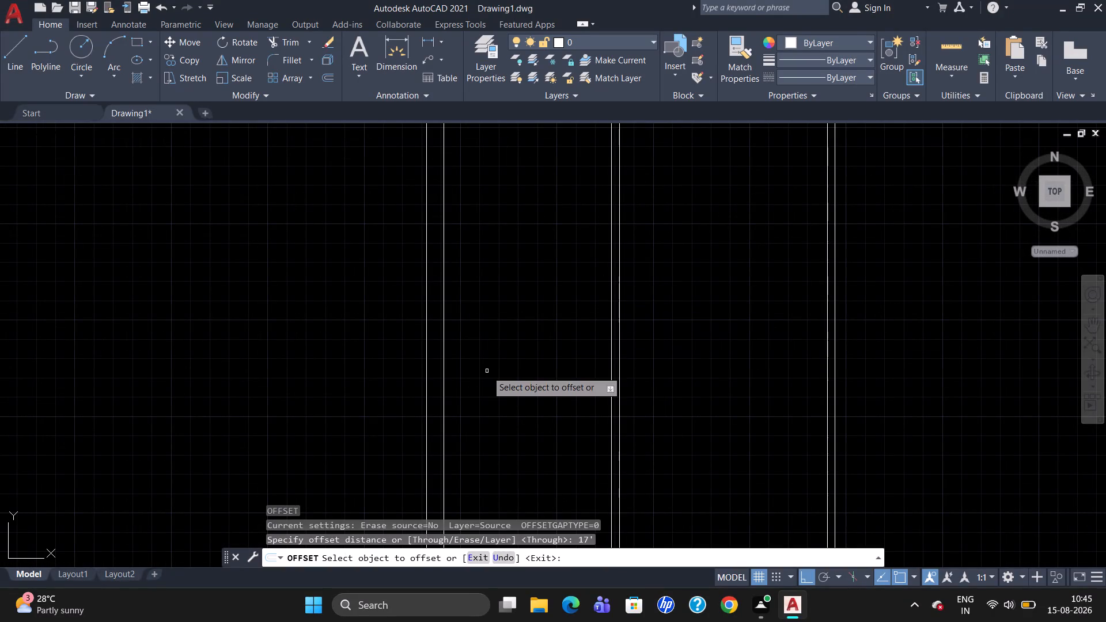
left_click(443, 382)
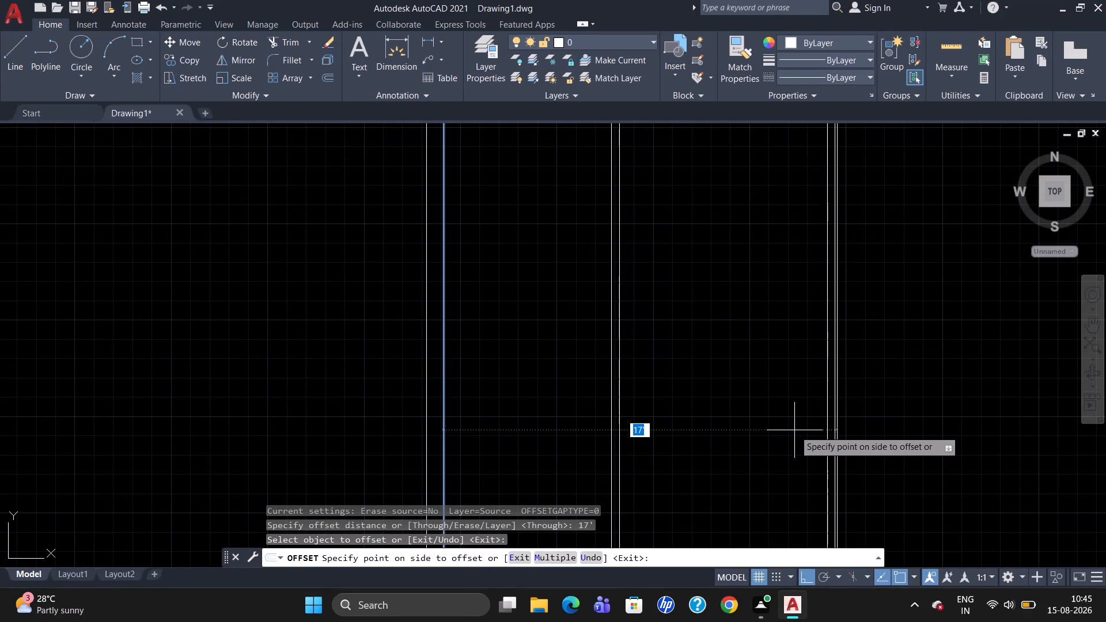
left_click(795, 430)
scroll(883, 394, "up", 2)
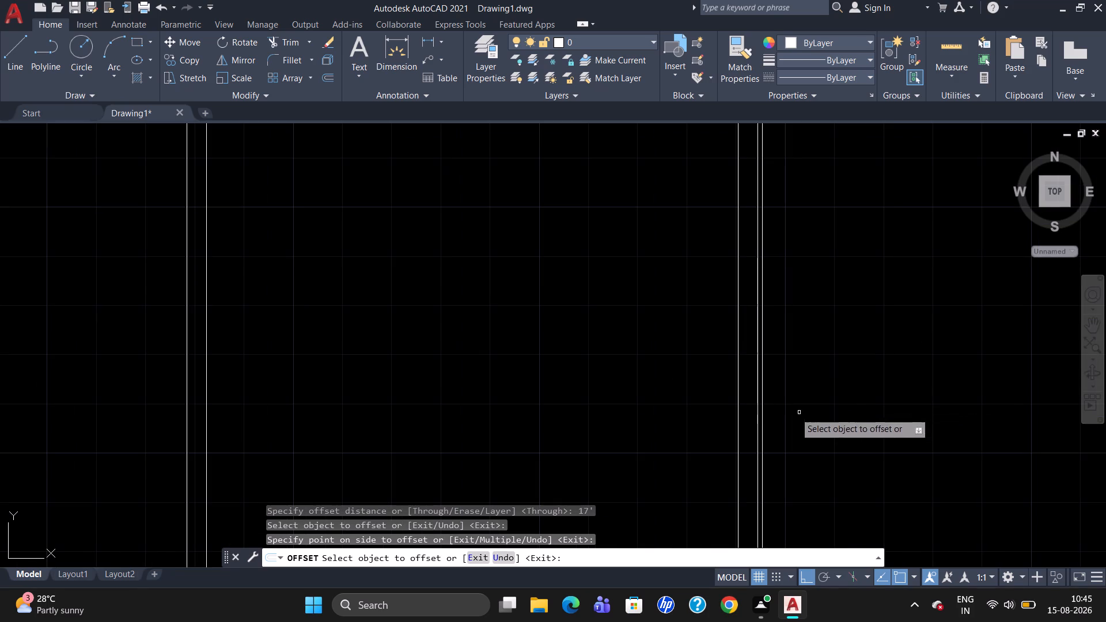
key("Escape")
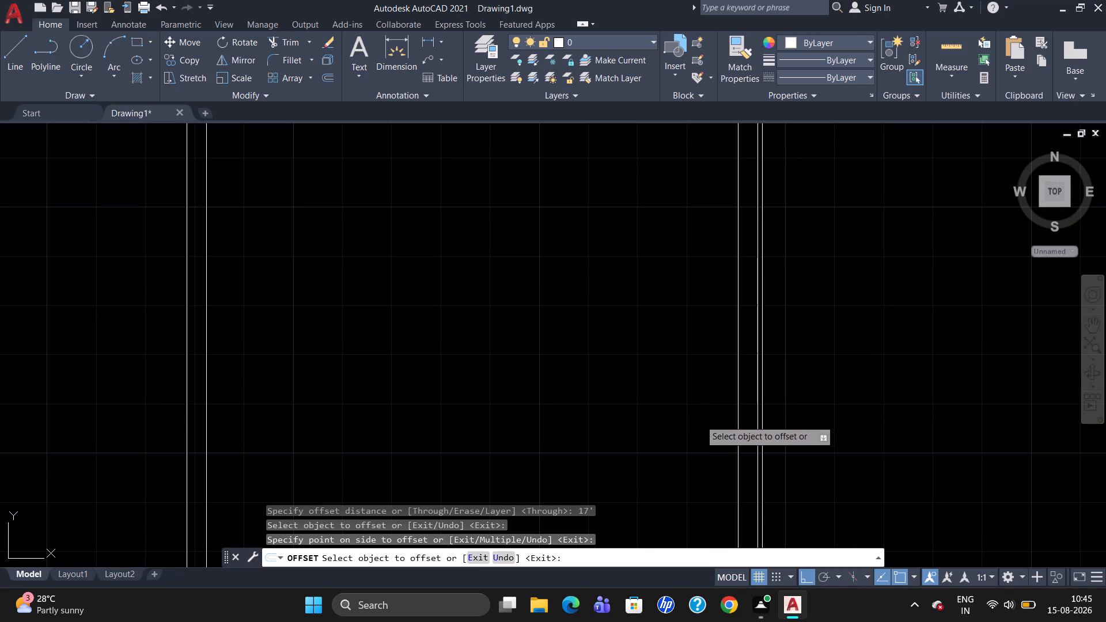
Delete all vertical and horizontal partition lines inside the plan, keeping only the outer wall rectangles.
scroll(766, 398, "down", 4)
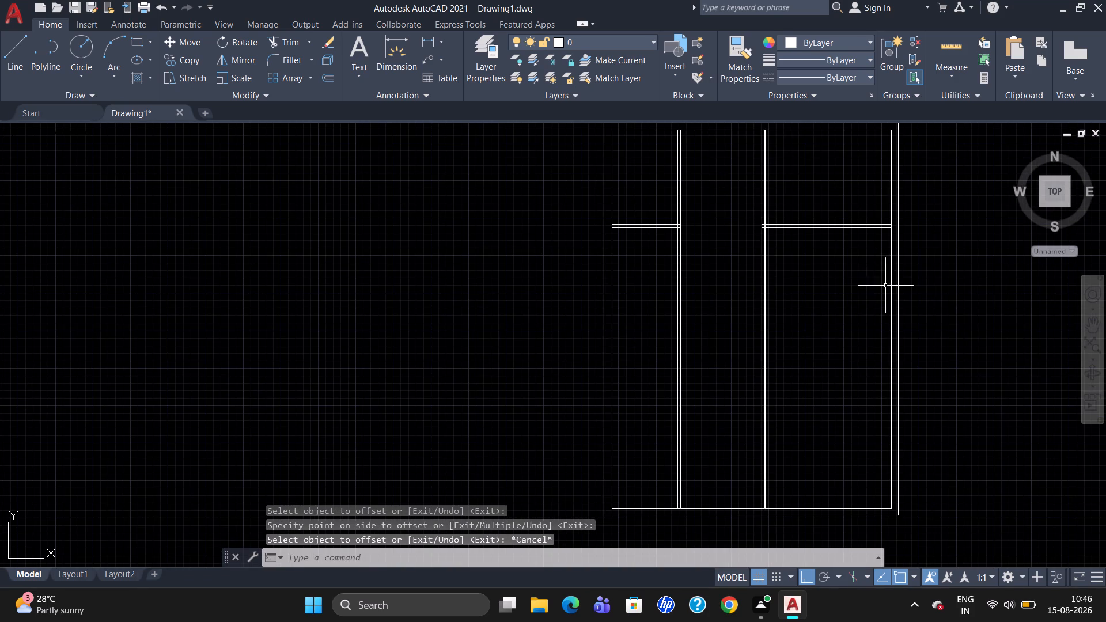
left_click(854, 226)
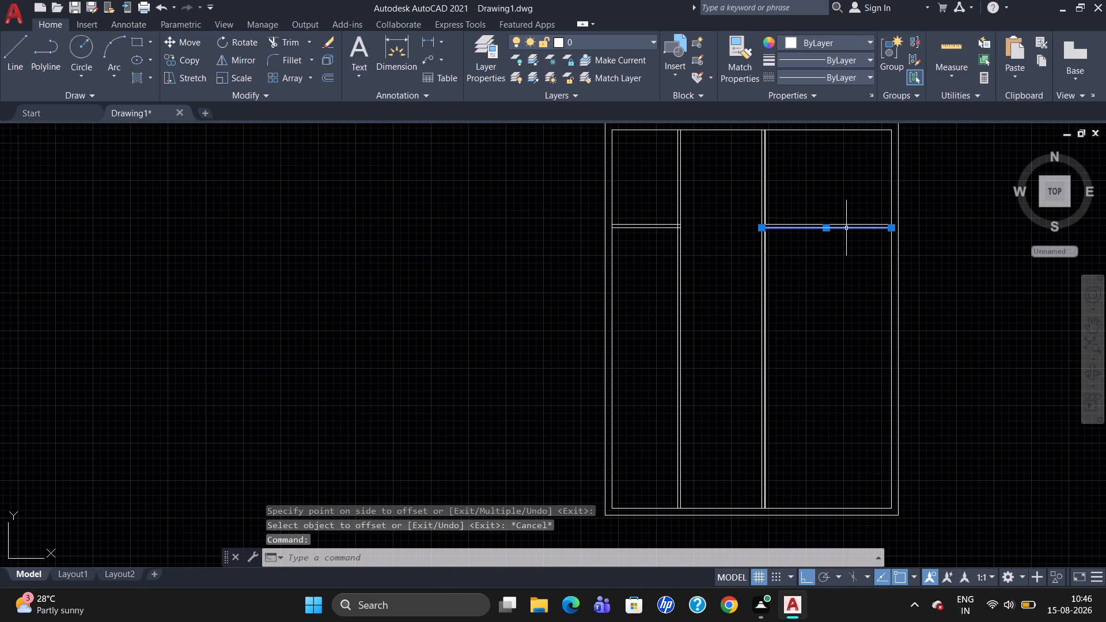
left_click(849, 222)
left_click(849, 224)
left_click(843, 223)
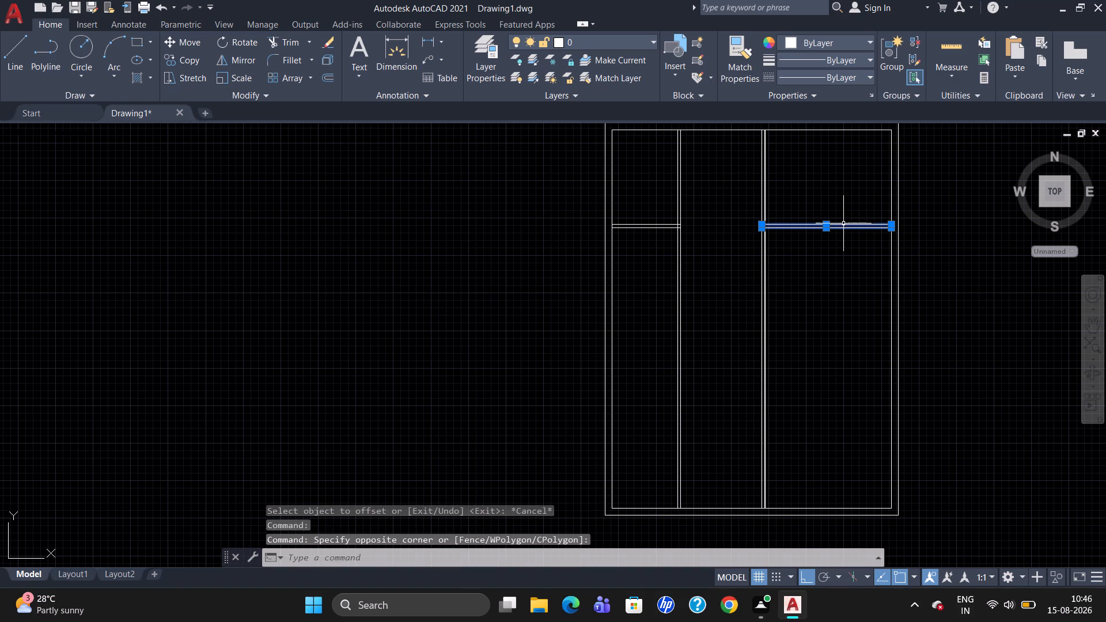
left_click(767, 200)
scroll(765, 200, "up", 1)
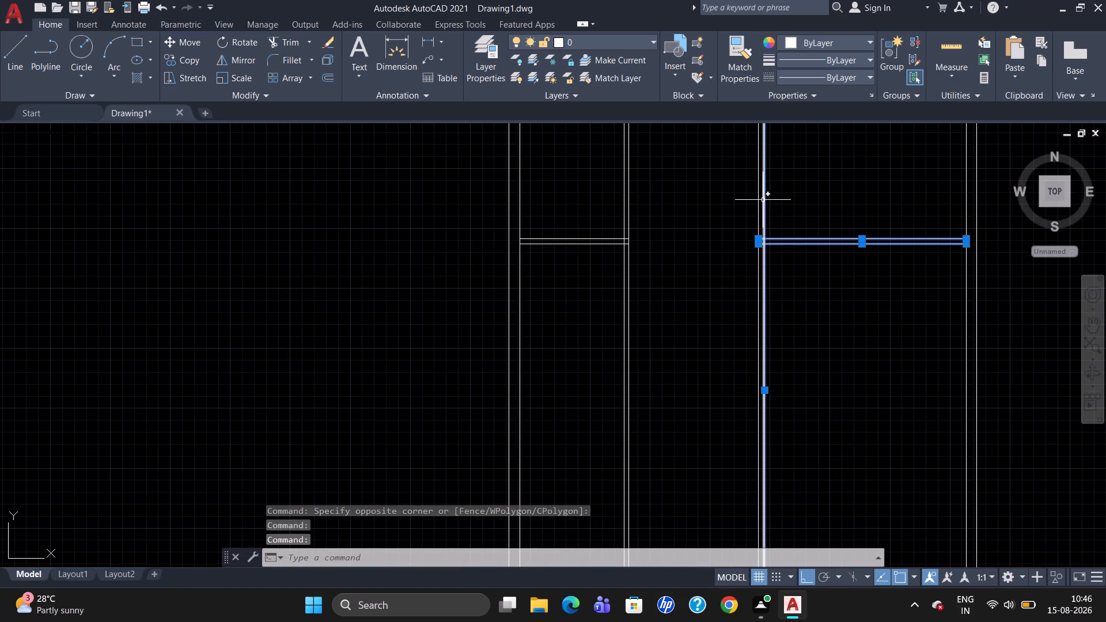
left_click(759, 202)
left_click(629, 212)
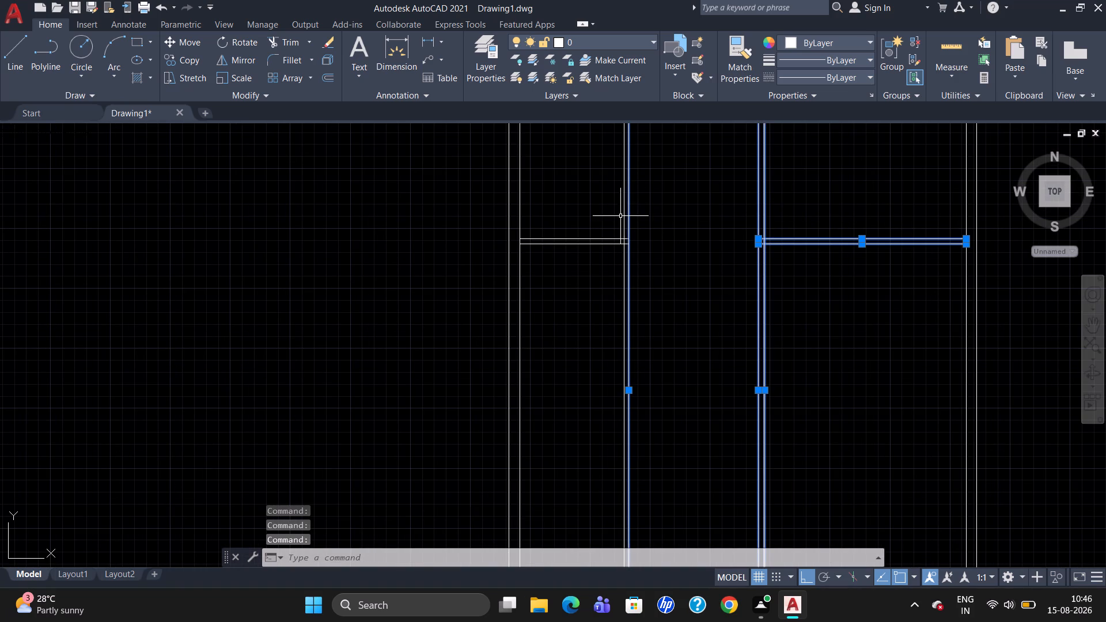
left_click(624, 216)
left_click(596, 238)
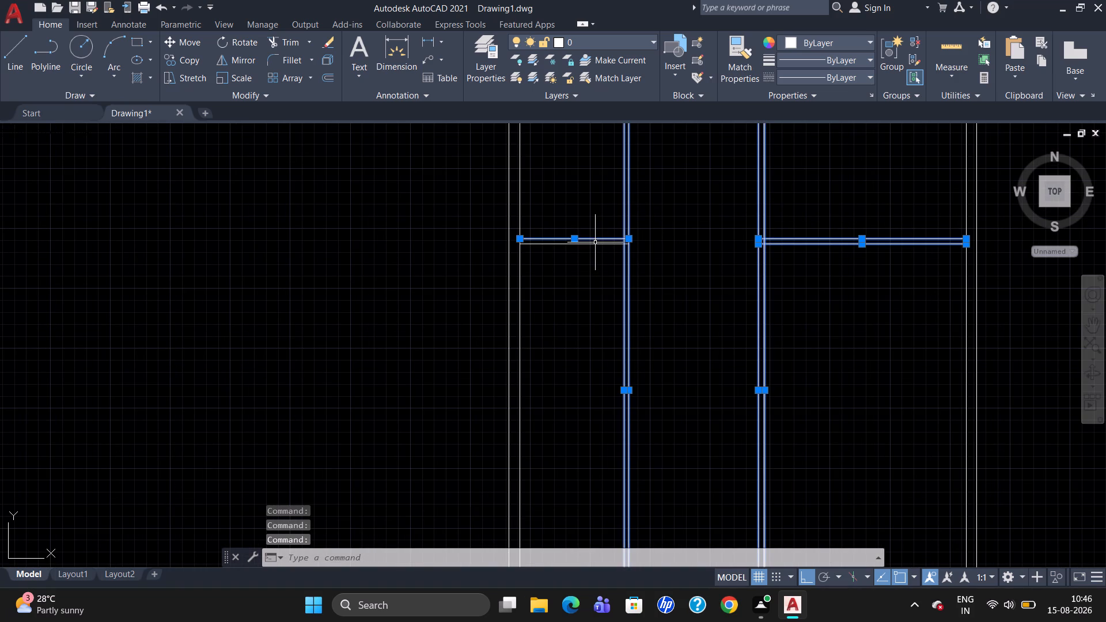
left_click(595, 242)
key("Delete")
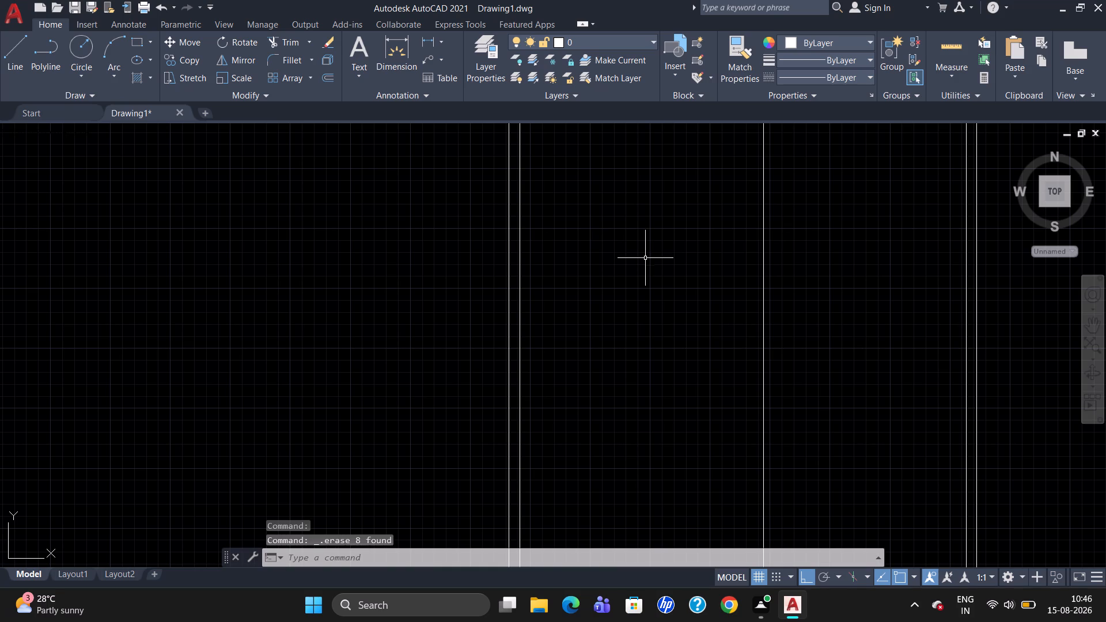
left_click(764, 362)
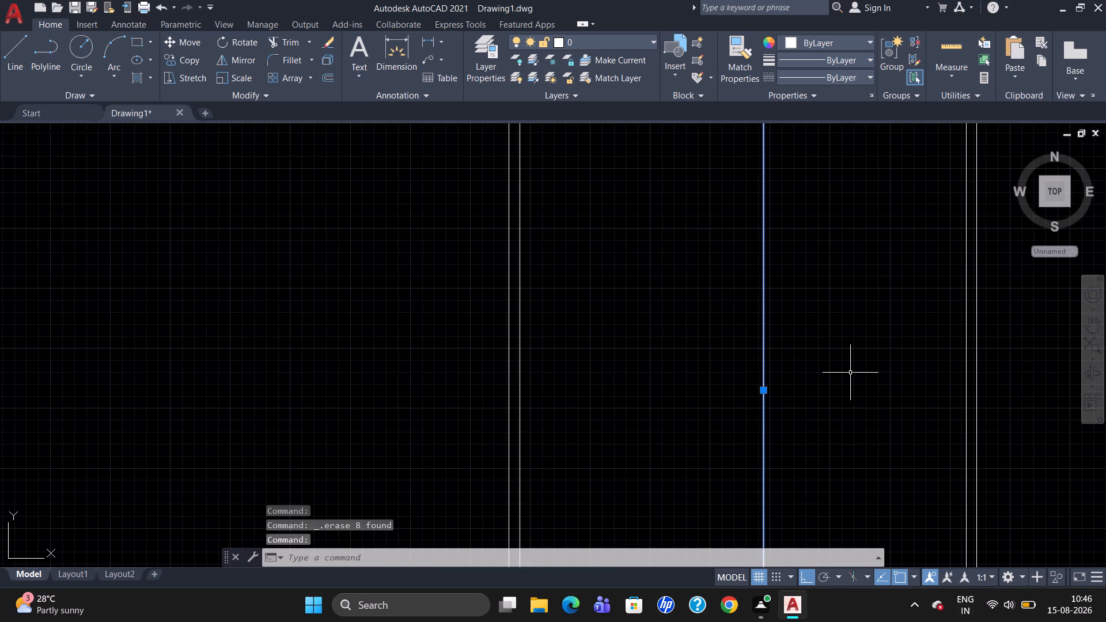
key("Delete")
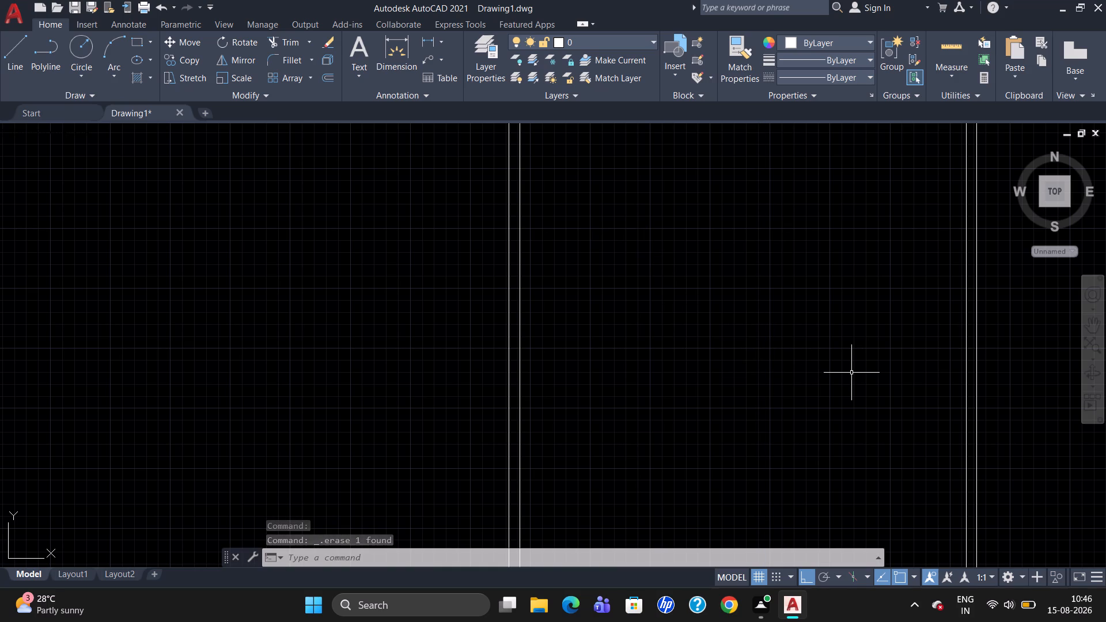
Offset the left inner wall line 17' to the right, and offset the new line 4" further to form a vertical partition.
scroll(847, 373, "down", 2)
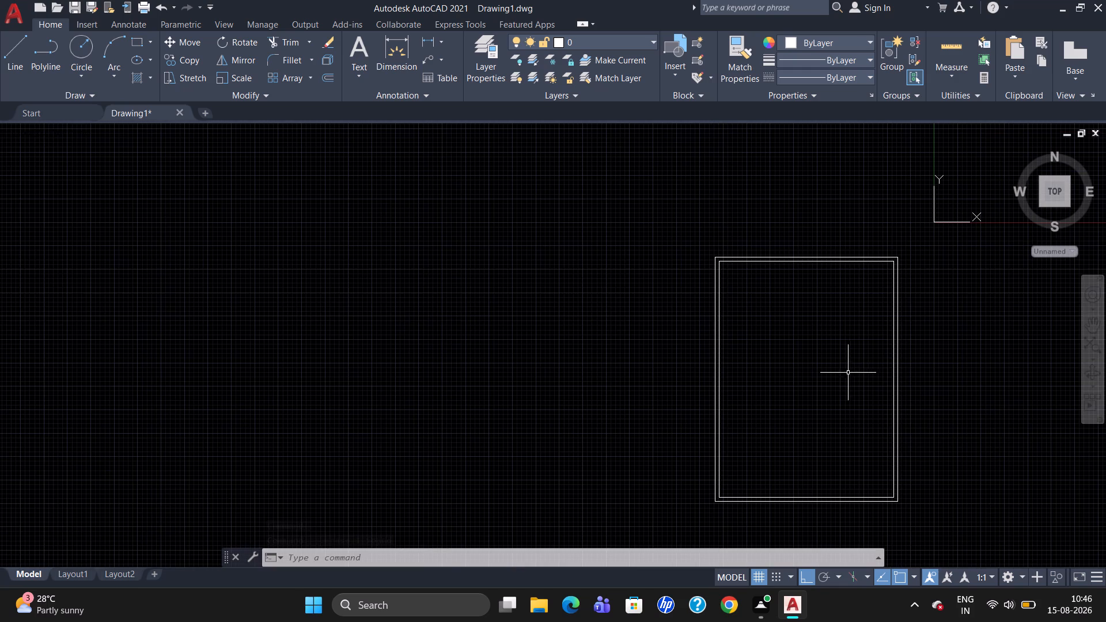
scroll(887, 352, "up", 2)
scroll(877, 392, "down", 3)
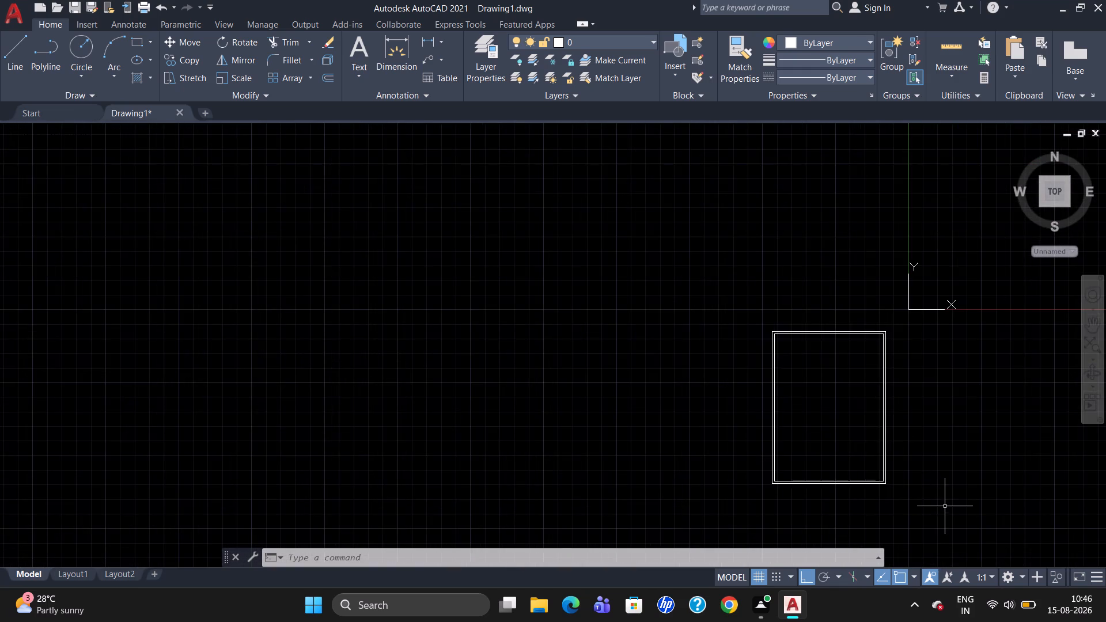
scroll(944, 505, "up", 1)
scroll(889, 476, "up", 1)
scroll(864, 435, "down", 1)
scroll(906, 348, "up", 1)
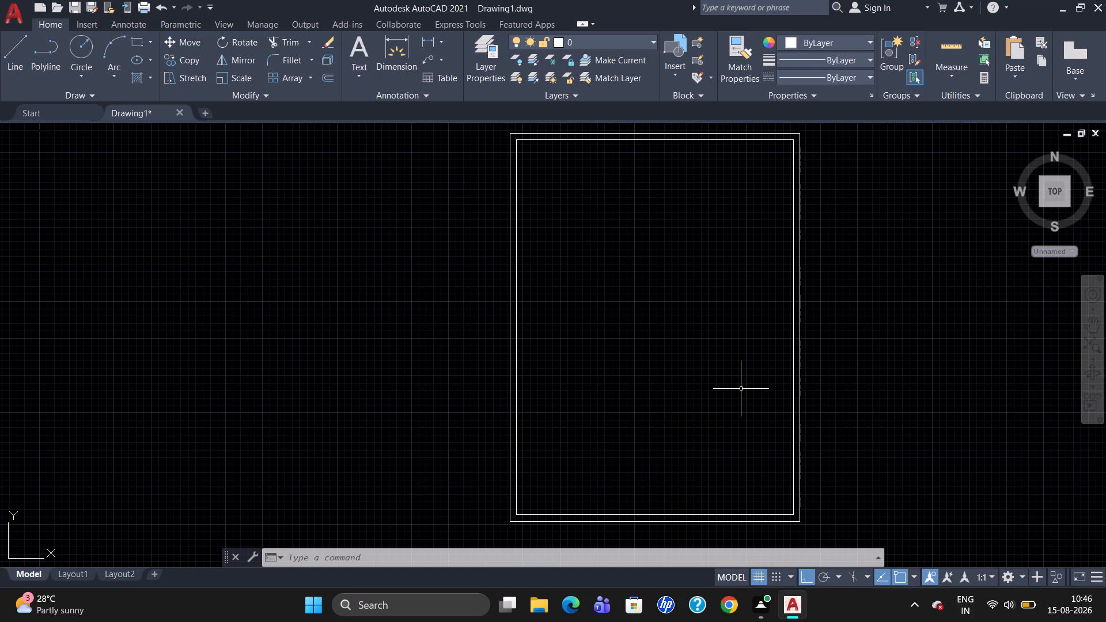
key("o")
key("Return")
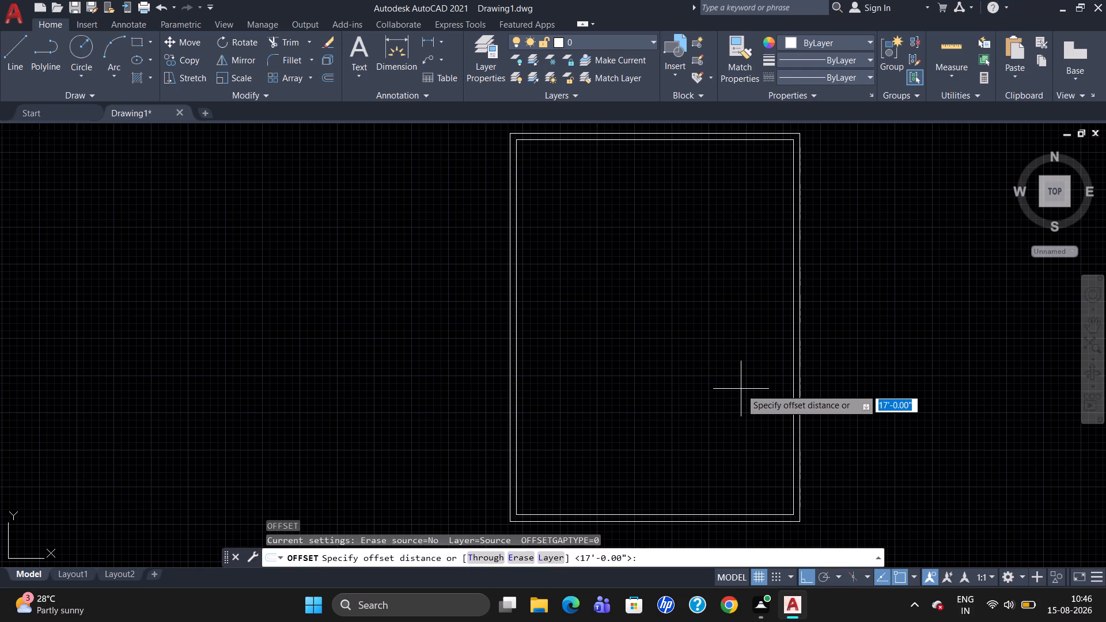
type("17")
key("apostrophe")
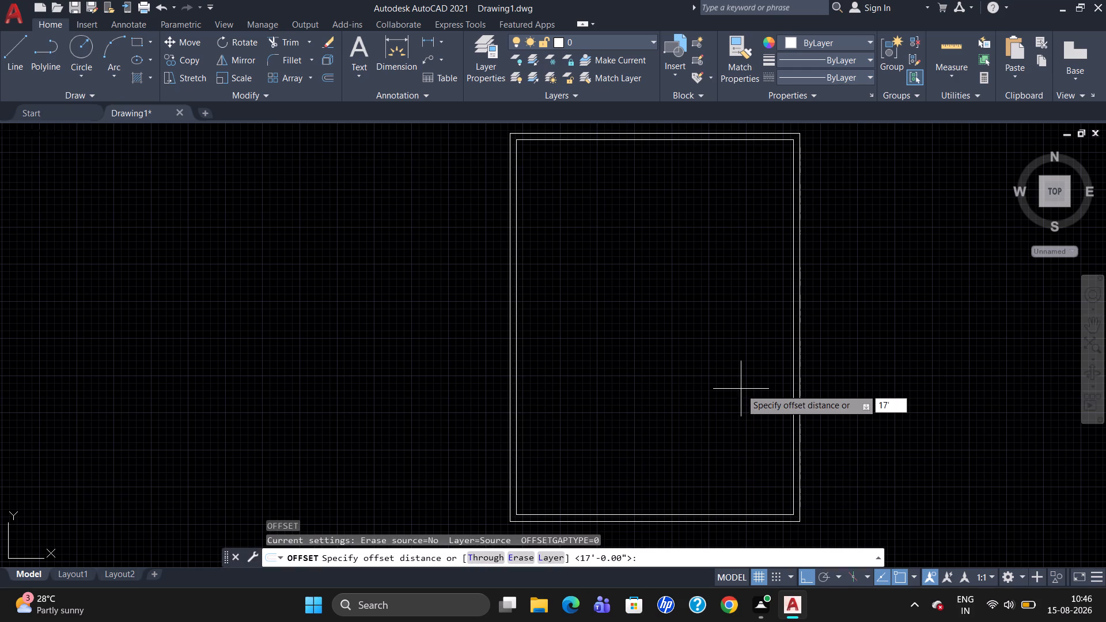
key("Return")
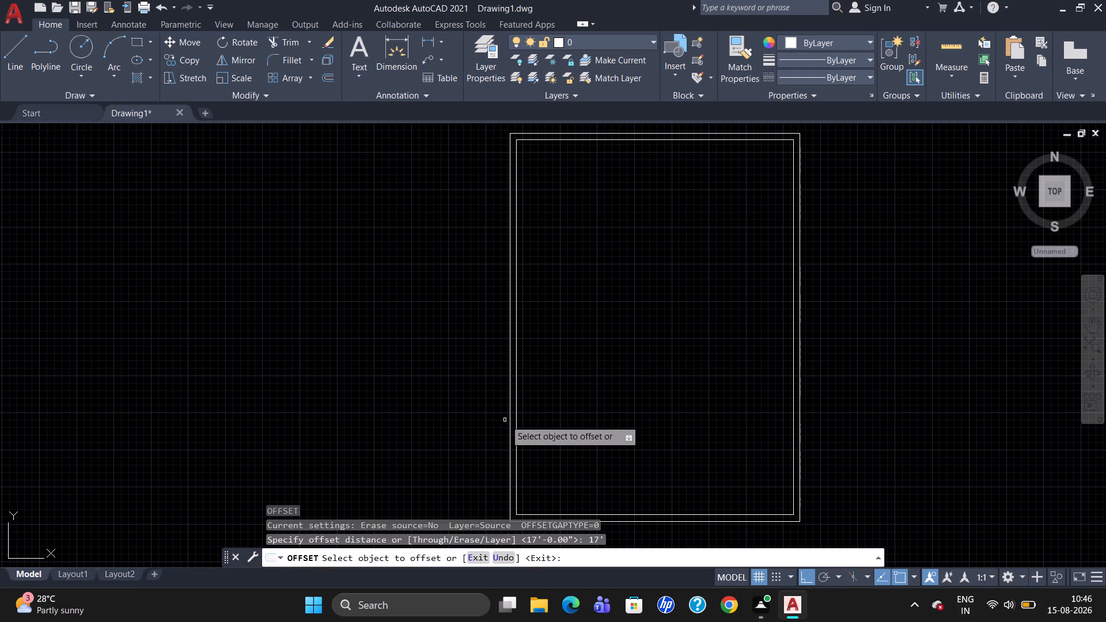
left_click(516, 418)
left_click(648, 445)
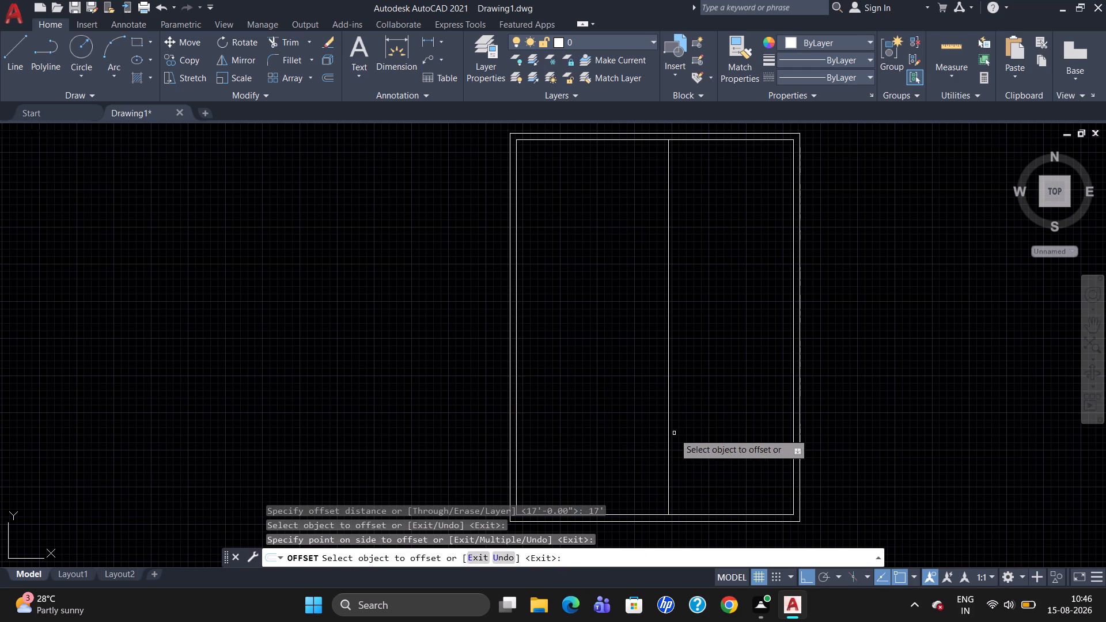
left_click(668, 430)
type("4\"")
key("Return")
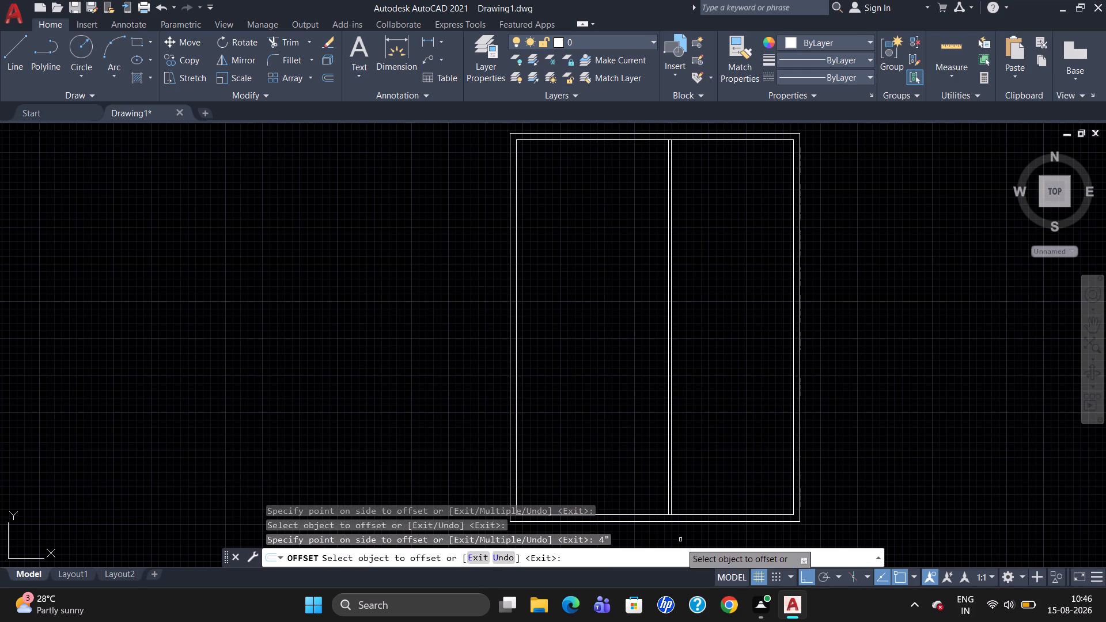
Offset the bottom inner wall line 25'-3" up, and offset the new line 4" further up to form a horizontal partition.
left_click(709, 514)
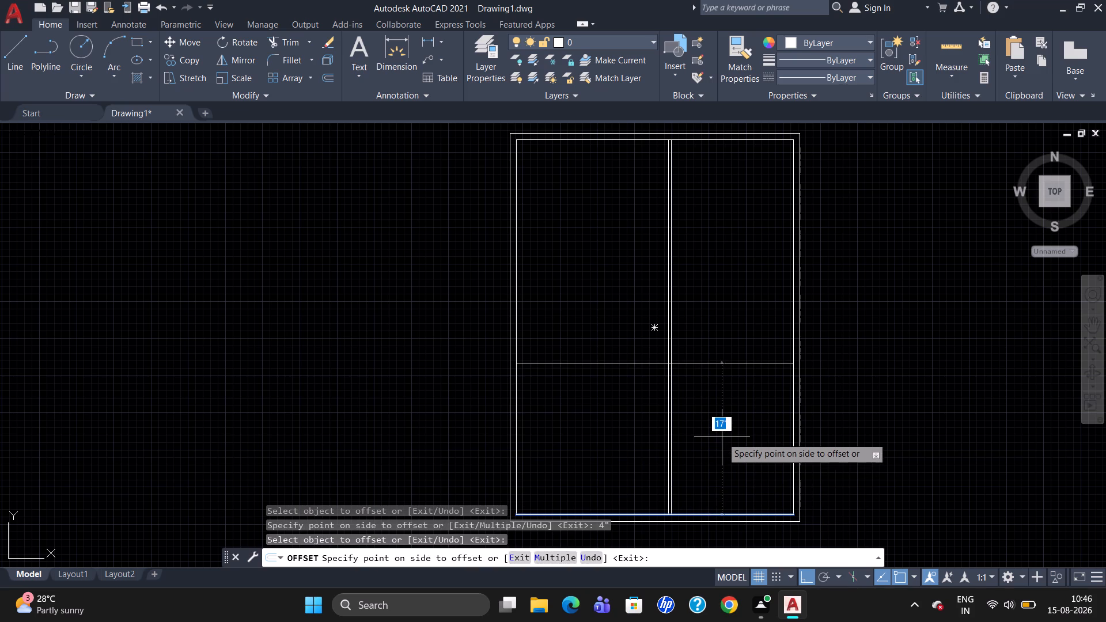
type("25")
type("'-")
key("4")
key("BackSpace")
key("3")
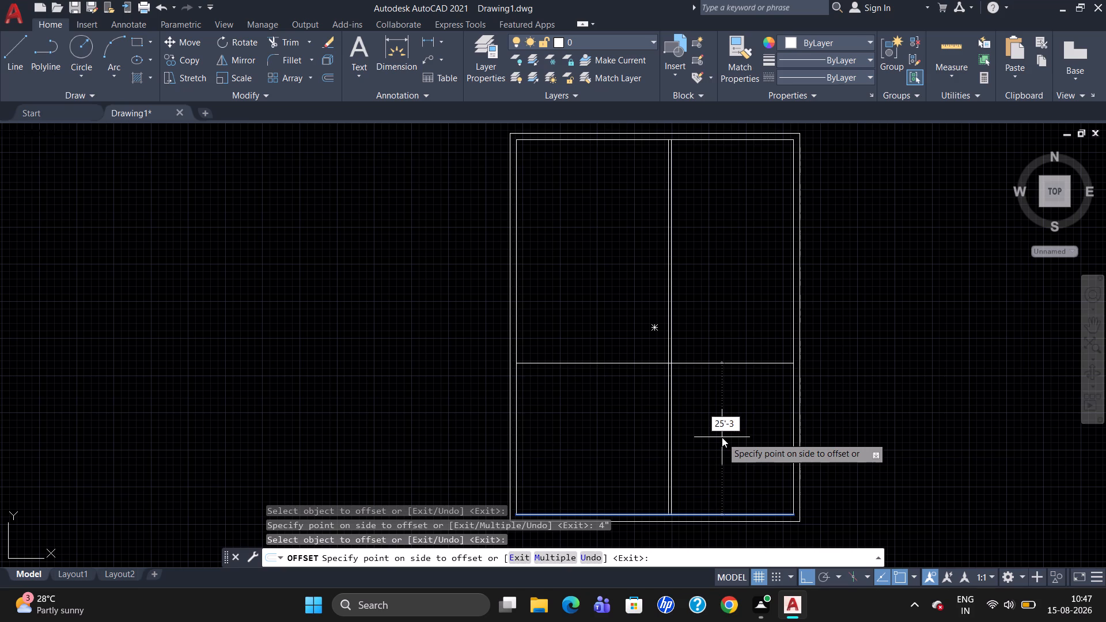
key("shift+quotedbl")
key("Return")
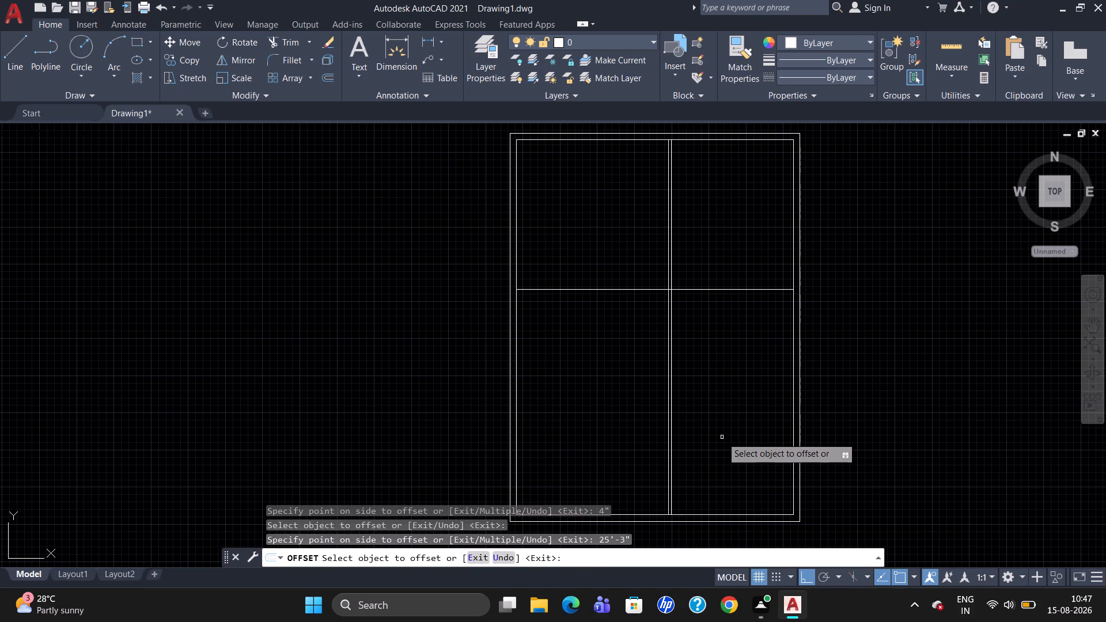
left_click(601, 290)
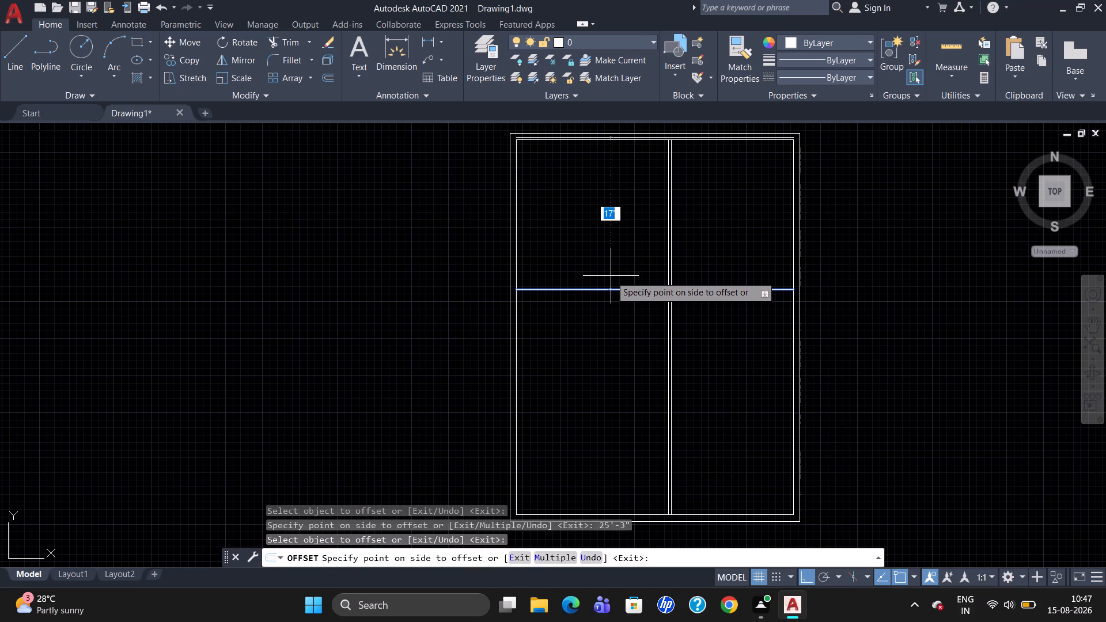
type("4\"")
key("Return")
key("Escape")
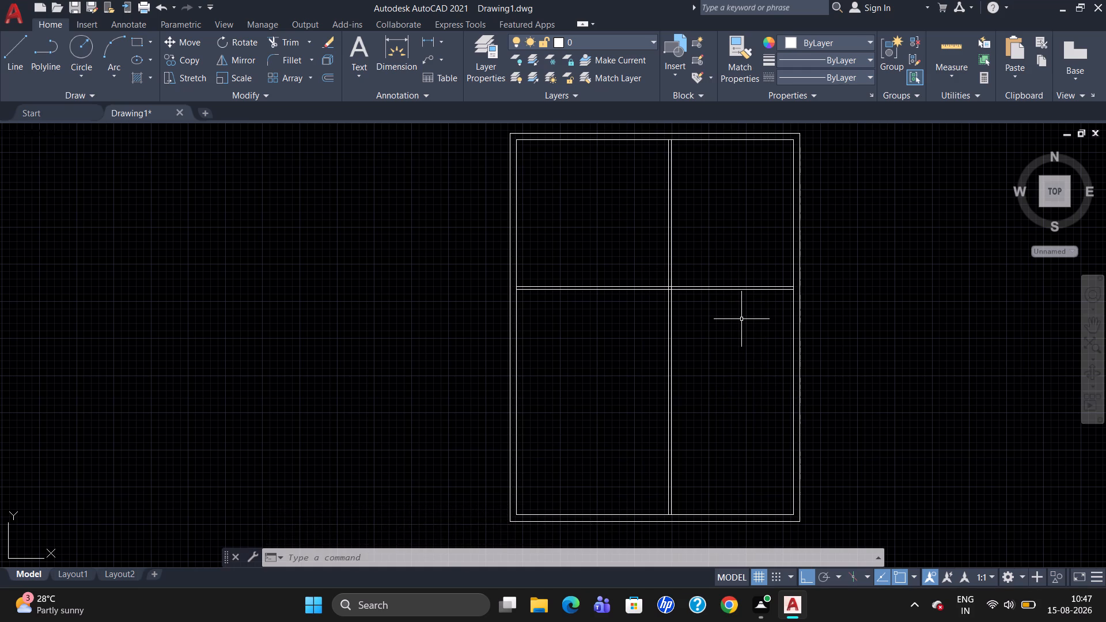
Offset the bottom inner wall line 10' up, and offset the new line 4" further up to form a lower horizontal partition.
key("o")
key("Return")
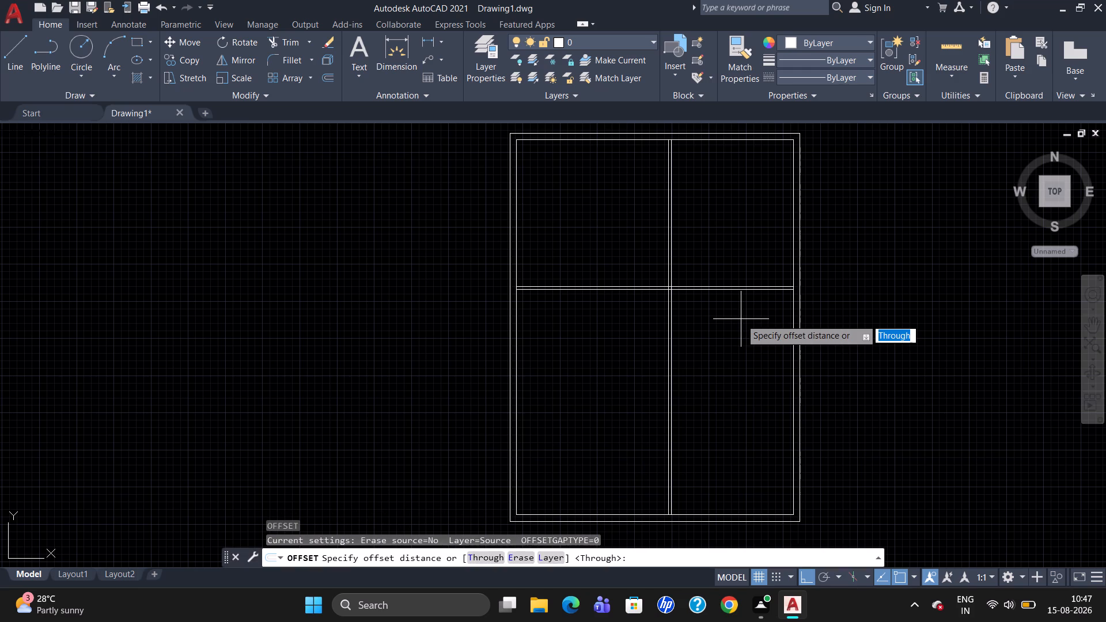
left_click(753, 513)
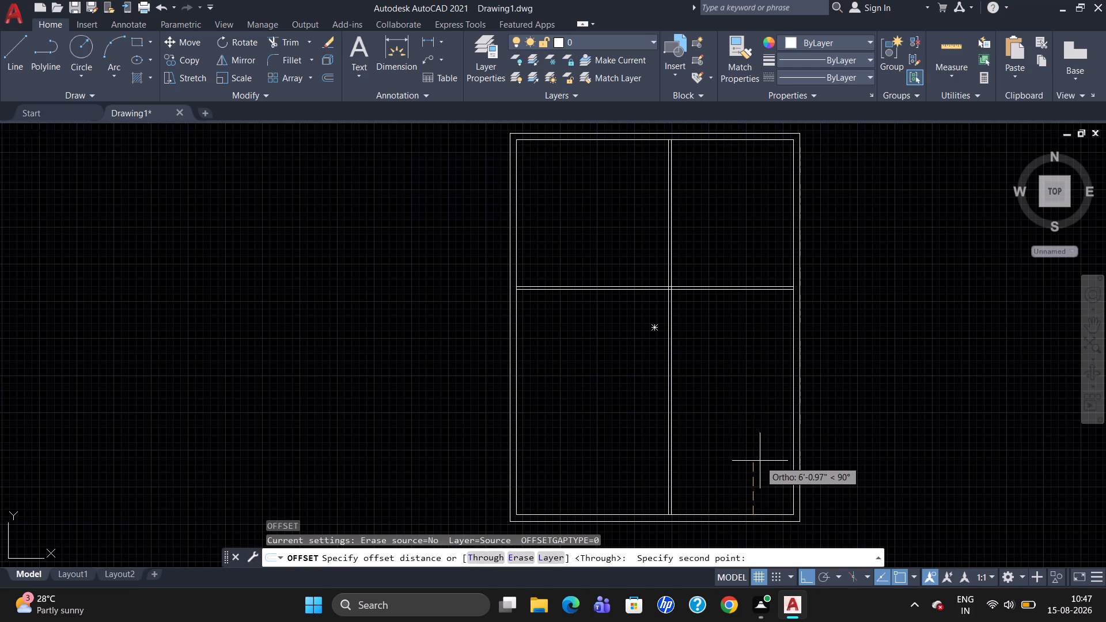
type("10")
type("'0")
key("Return")
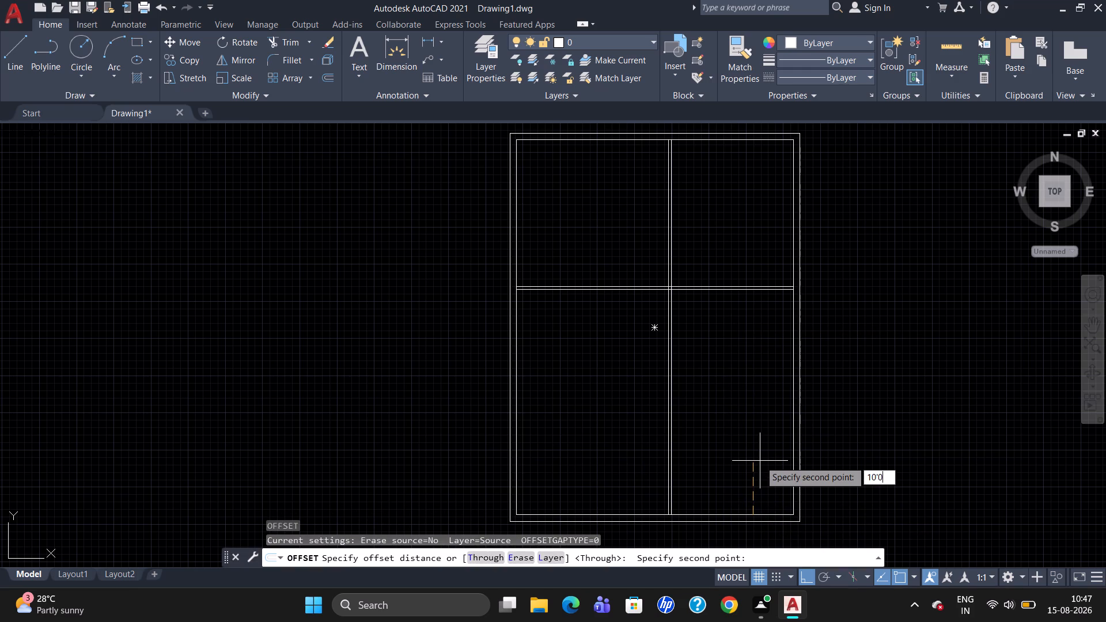
left_click(748, 516)
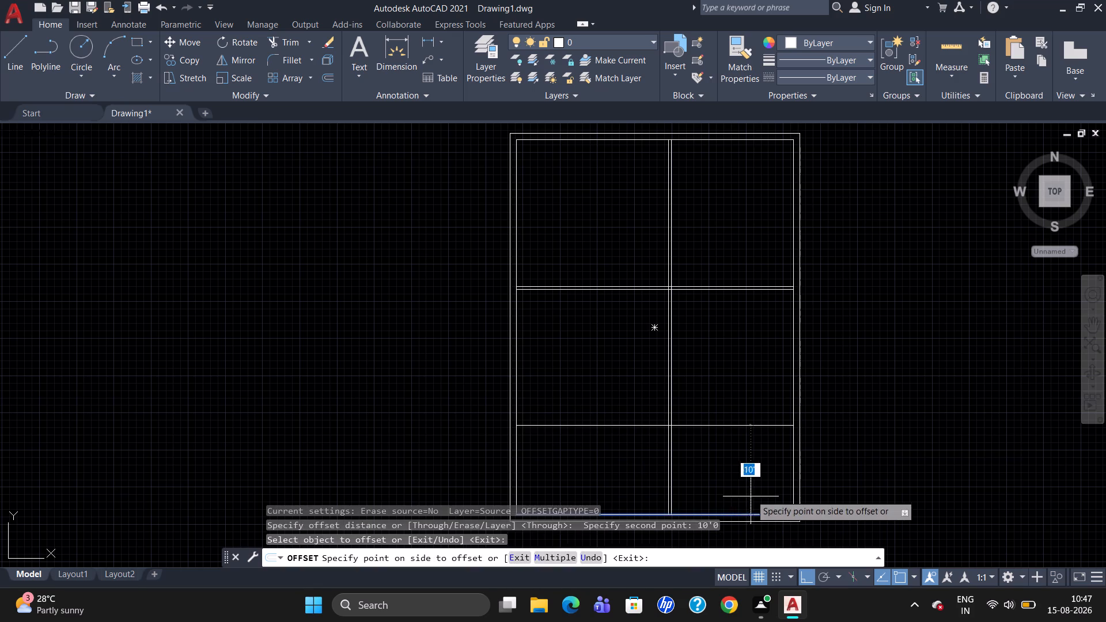
left_click(751, 471)
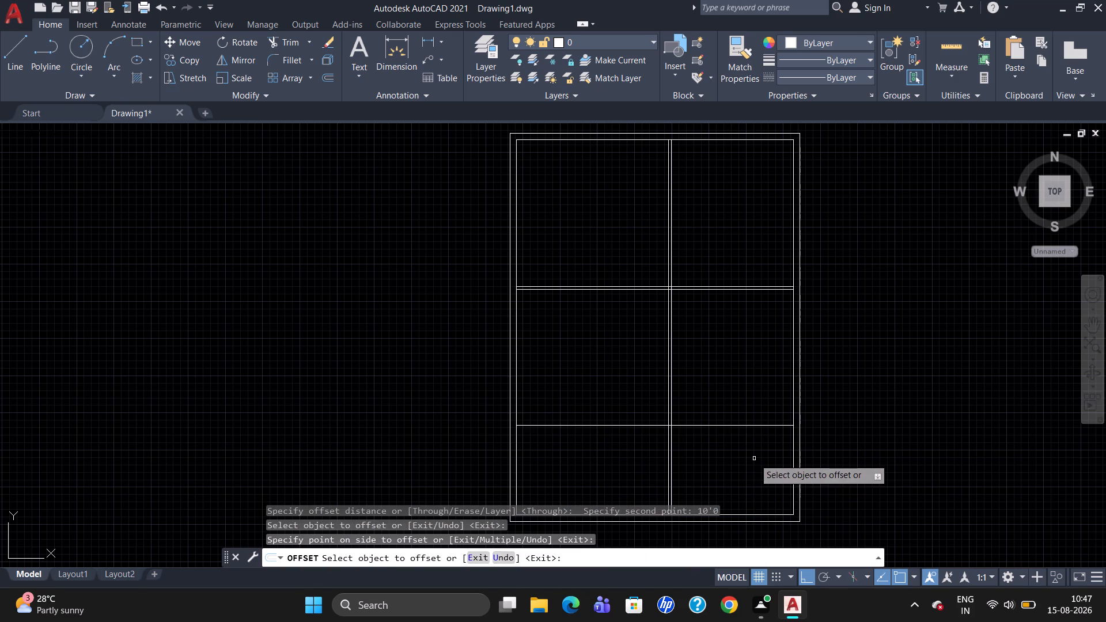
left_click(747, 427)
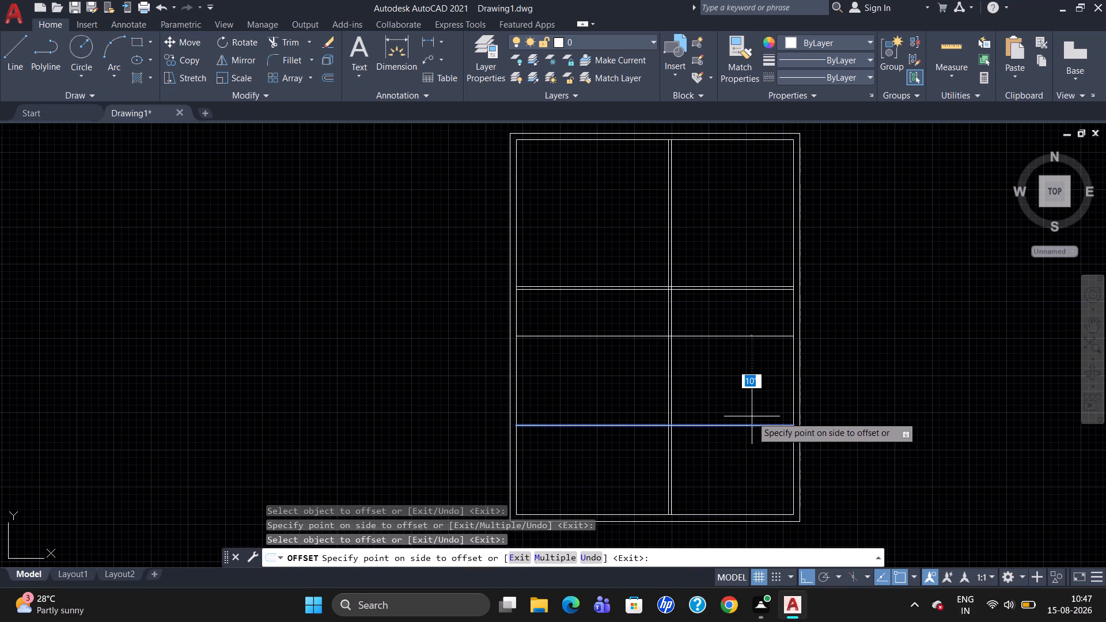
type("4\"")
key("Return")
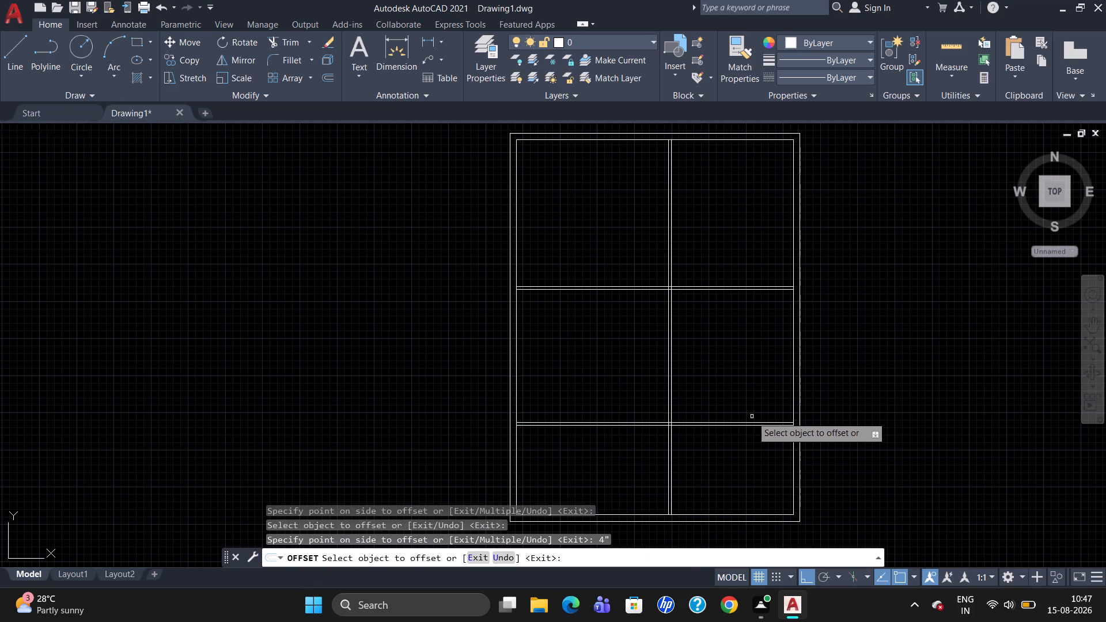
Offset the lower horizontal partition's upper line 4' up, and offset the new line 4" further up to form another partition.
left_click(750, 422)
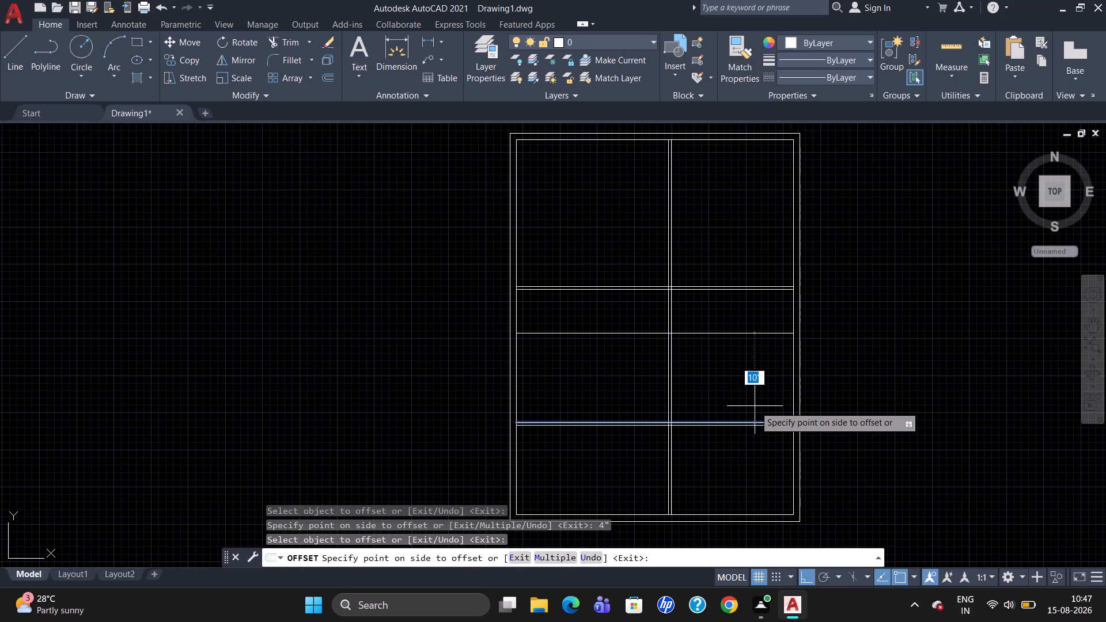
key("4")
key("apostrophe")
key("Return")
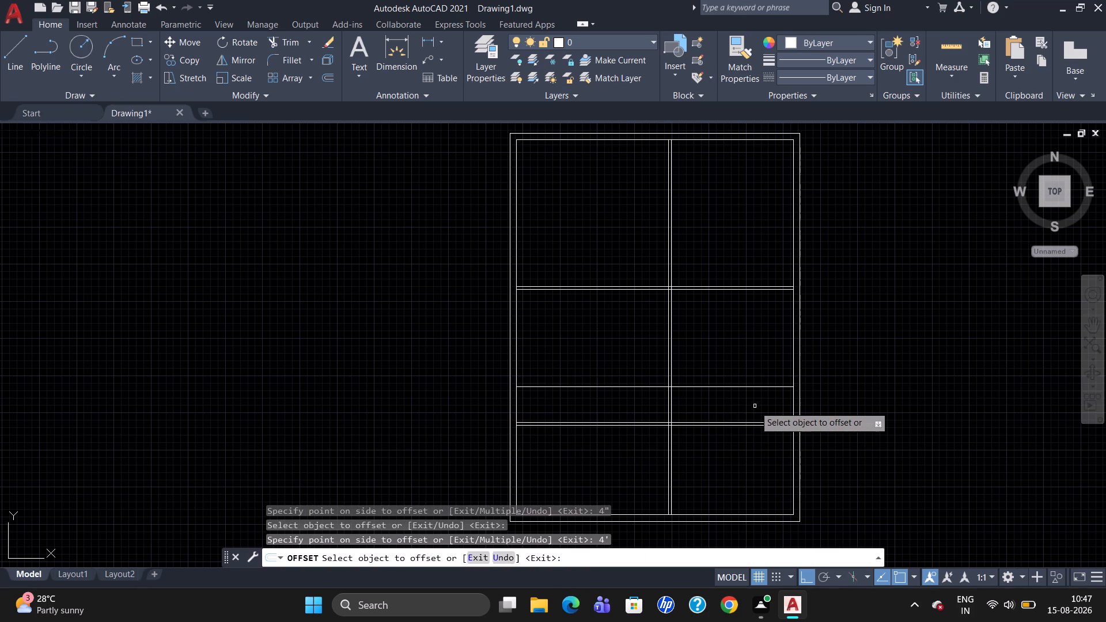
left_click(753, 384)
left_click(753, 386)
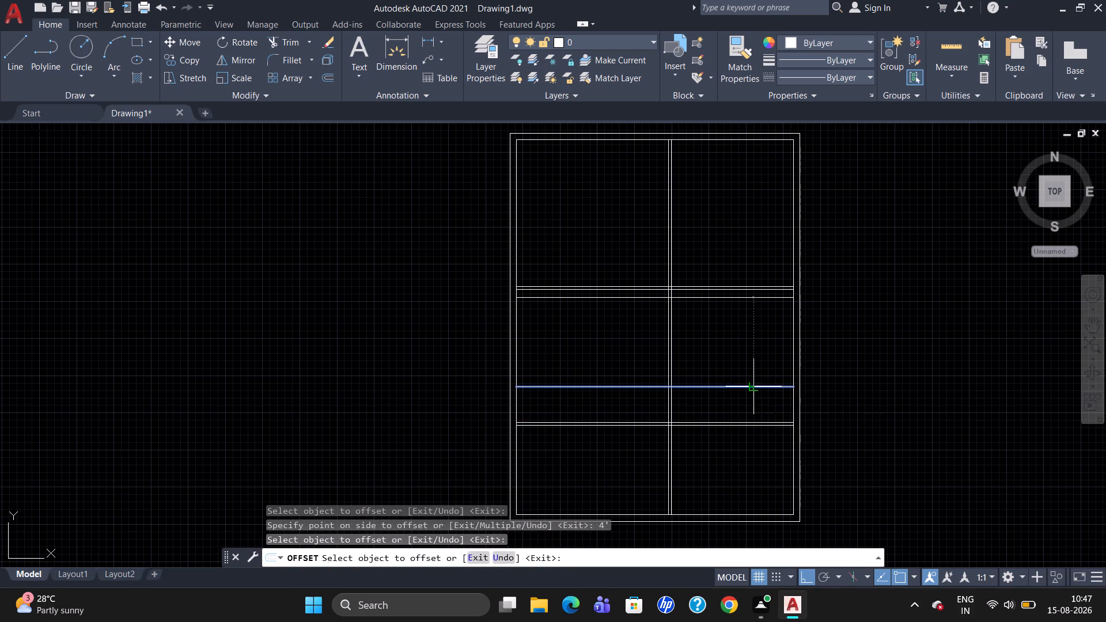
type("4\"")
key("Return")
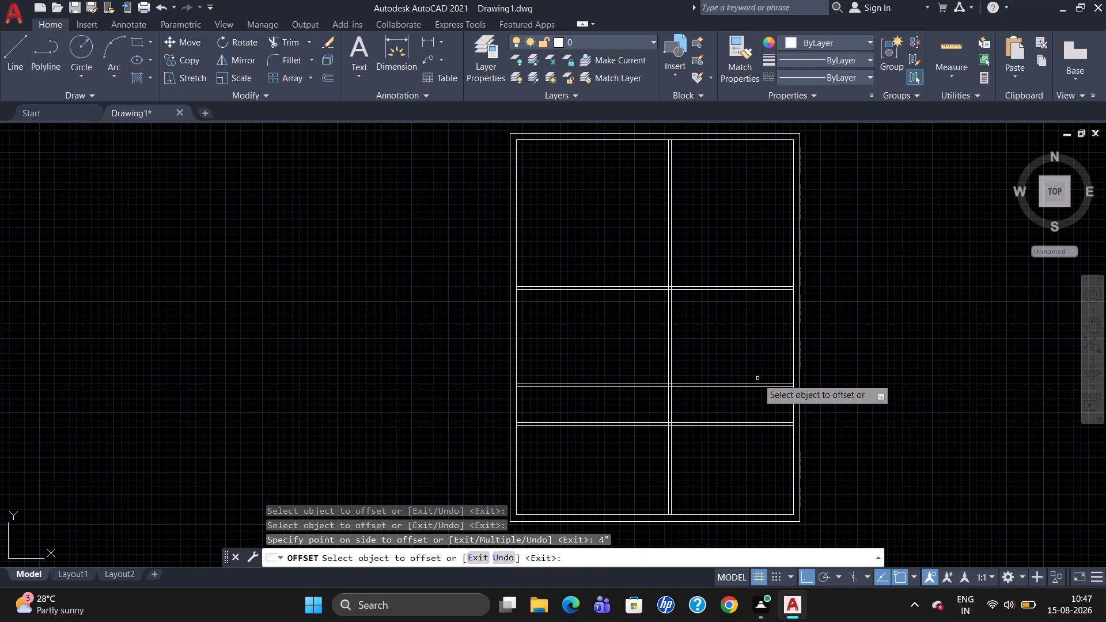
key("Escape")
Trim the two lower horizontal partitions away on the left side of the vertical partition.
type("tr")
key("Return")
key("Return")
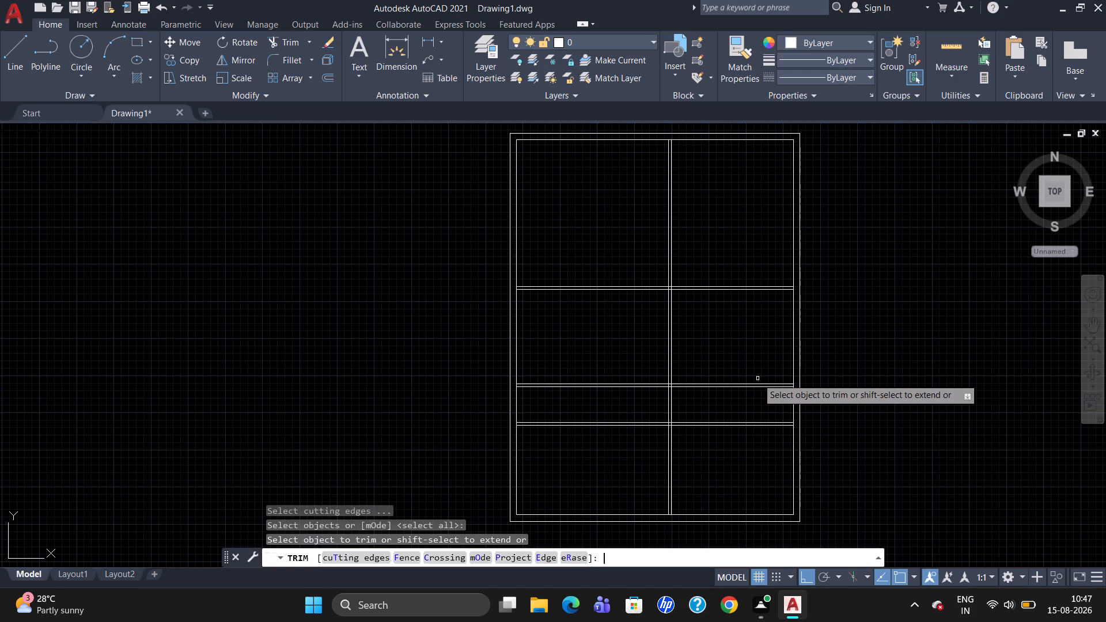
left_click_drag(596, 369, 607, 443)
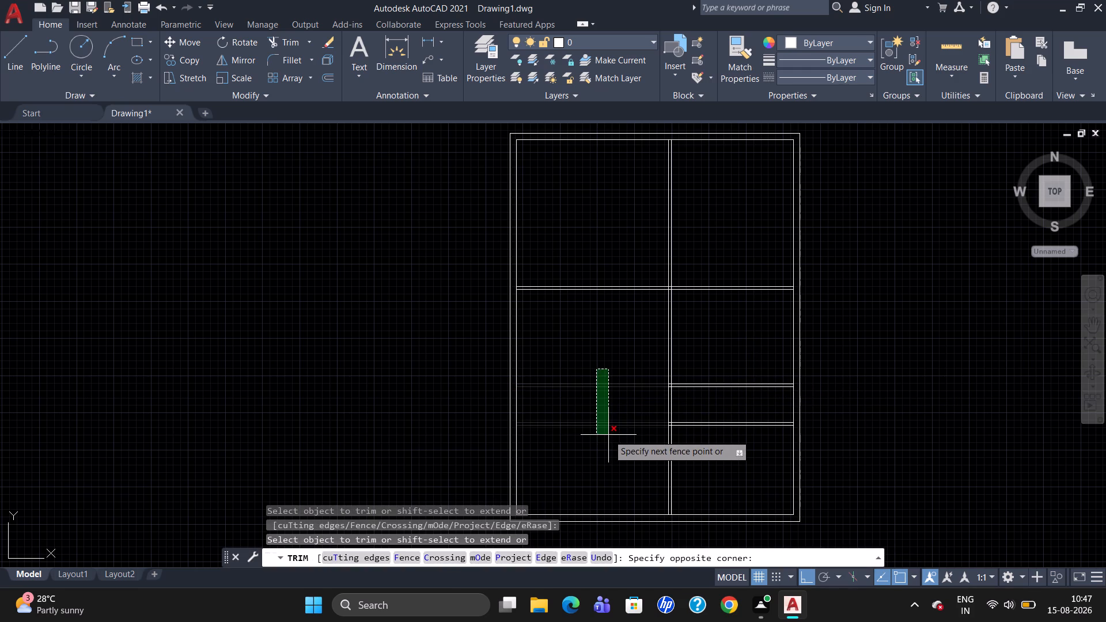
left_click(608, 435)
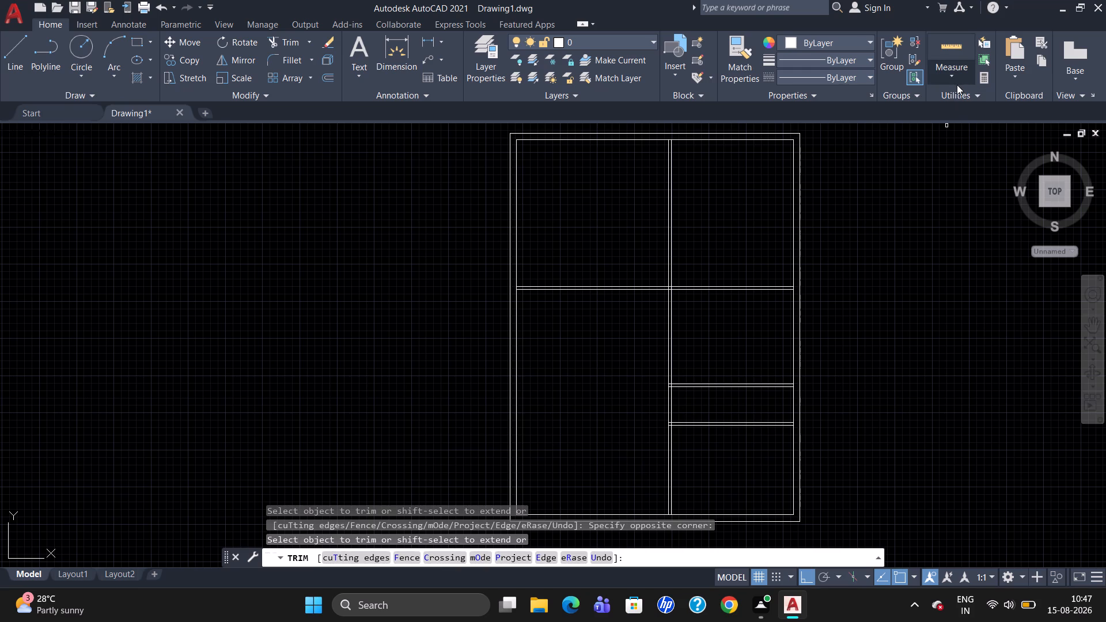
key("Escape")
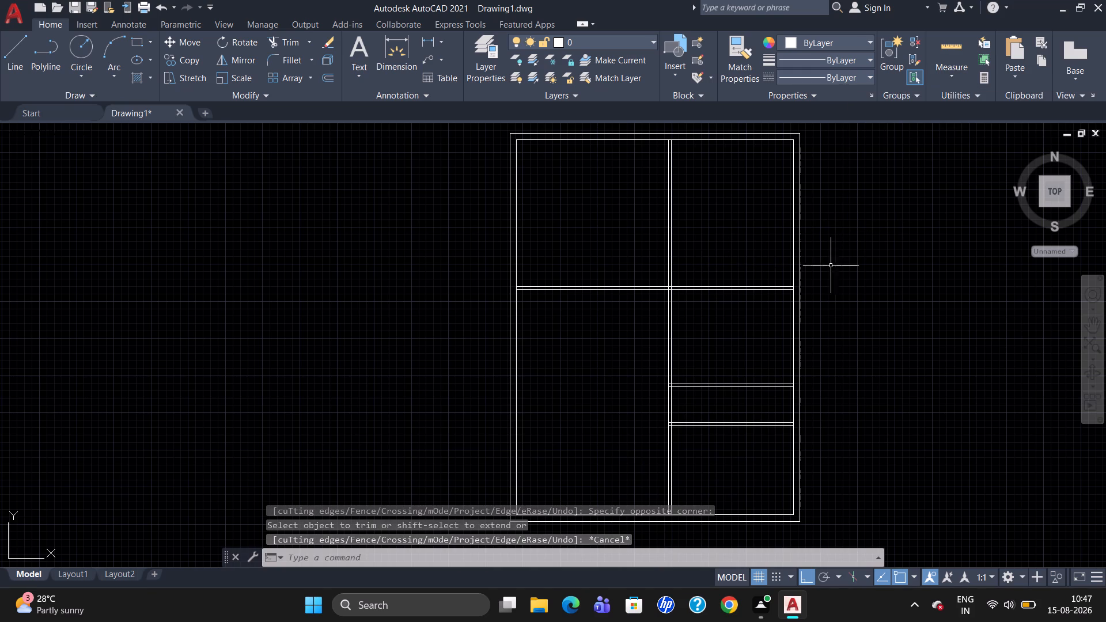
type("tr")
key("Escape")
Offset the top line of the full-width horizontal partition 4'-6" up, and offset the new line 4" further up.
key("o")
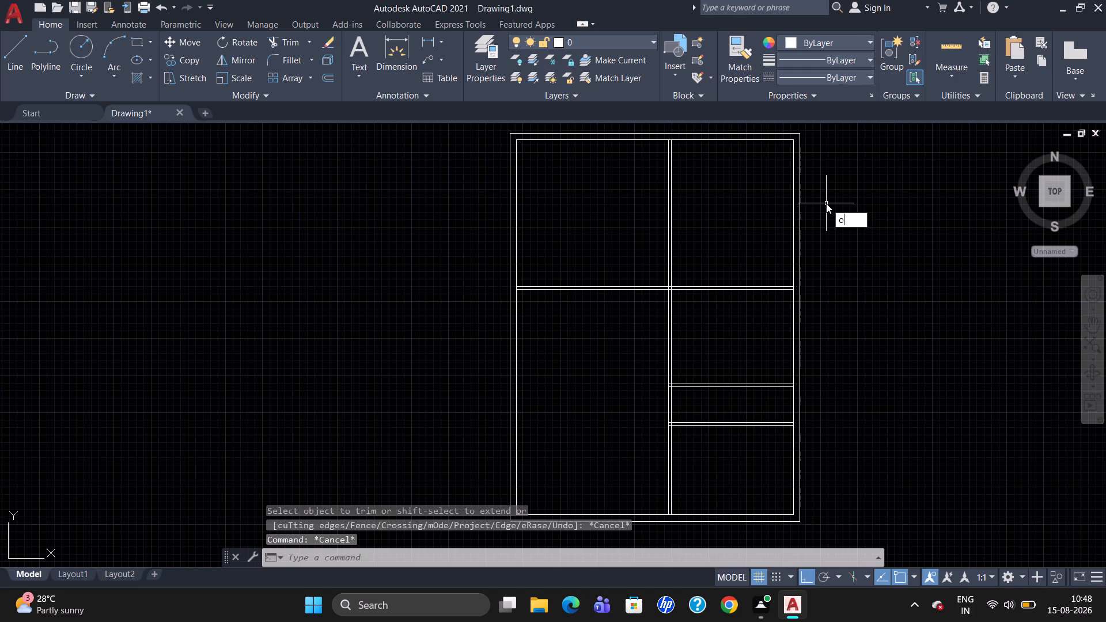
key("Return")
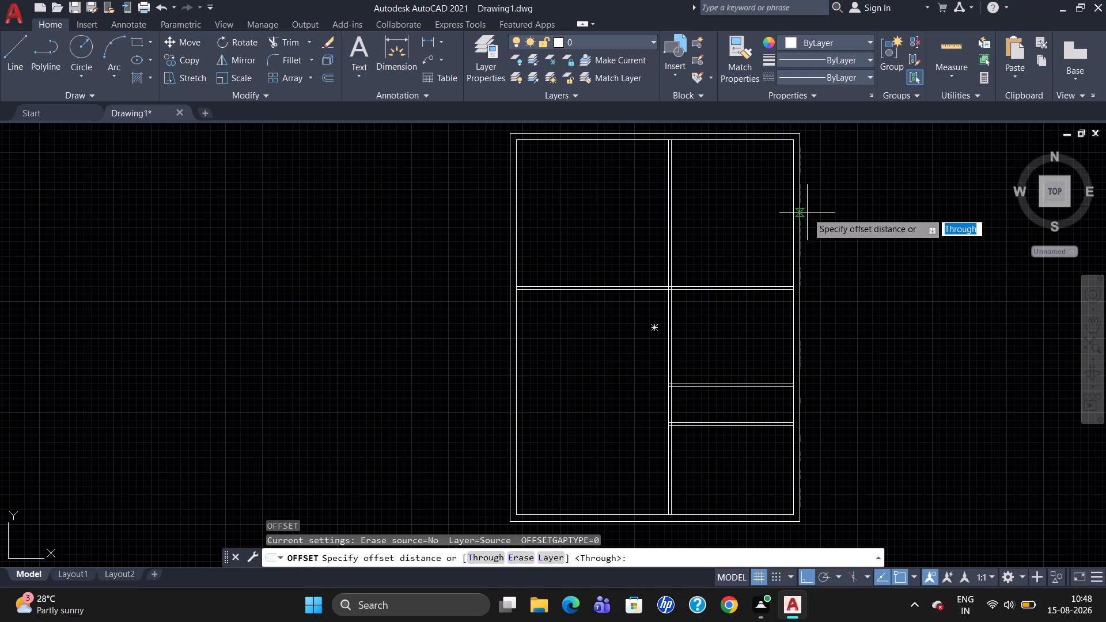
type("4'")
type("-6\"")
key("Return")
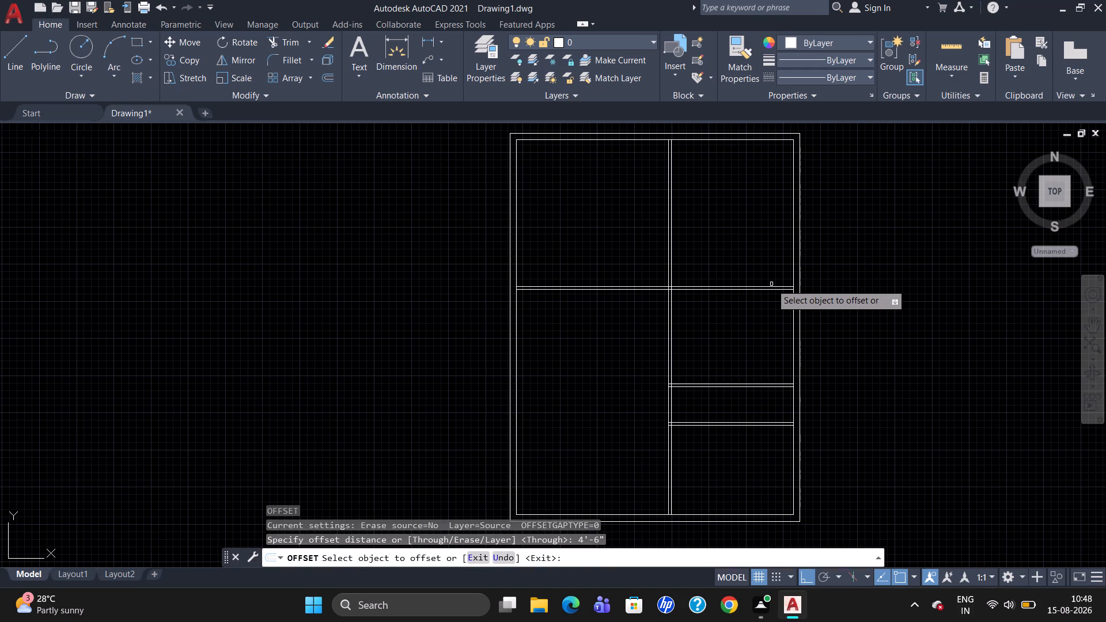
left_click(771, 287)
left_click(773, 262)
left_click(767, 247)
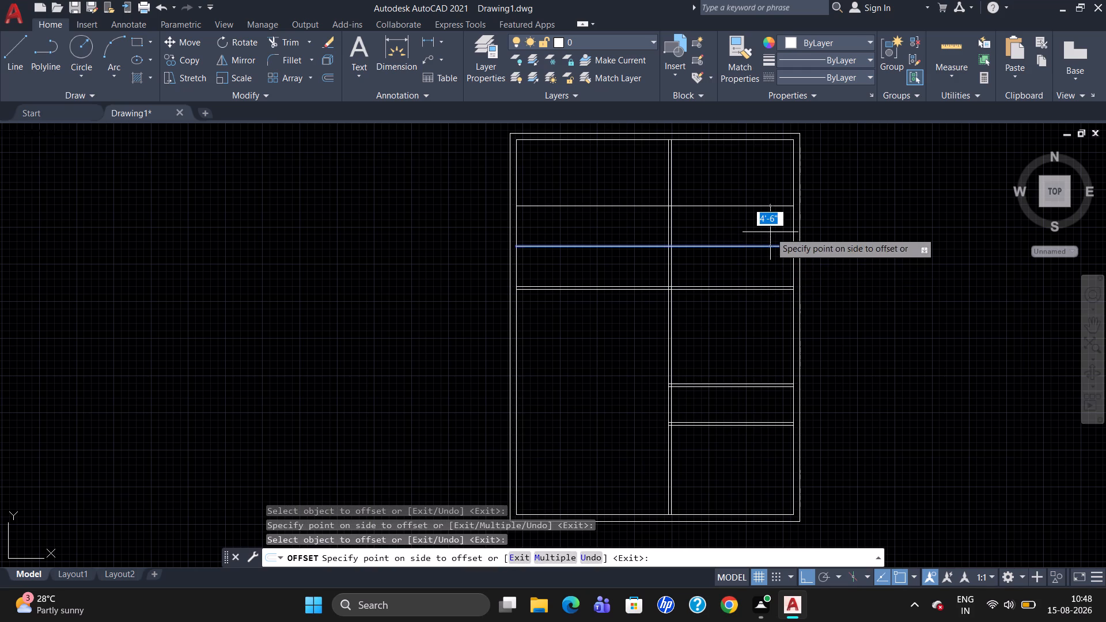
key("4")
key("shift+quotedbl")
key("Return")
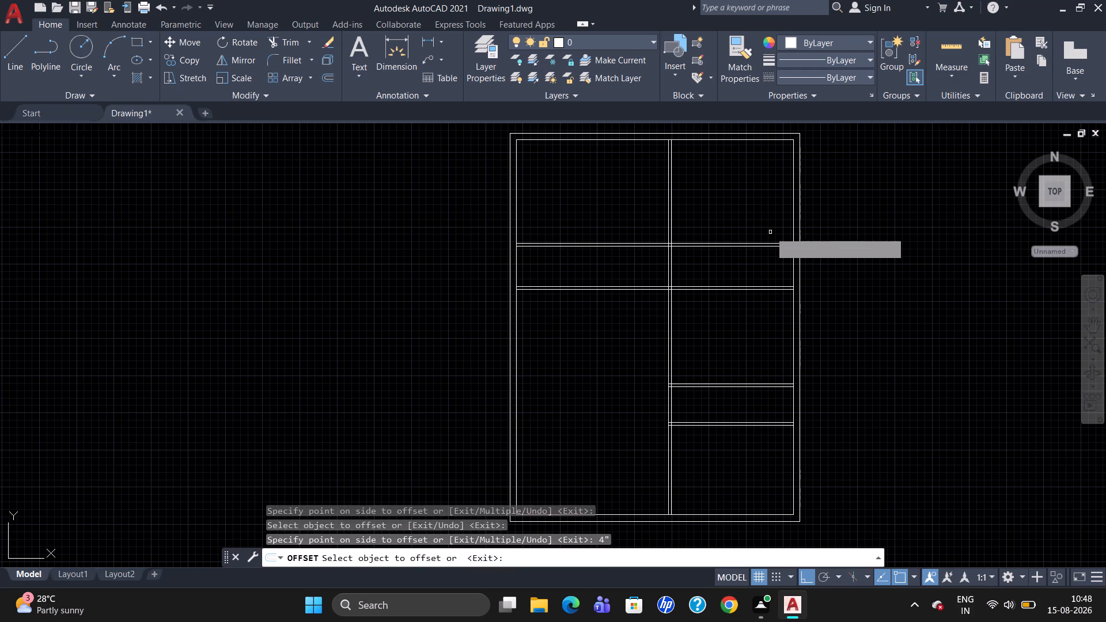
key("Escape")
Trim both lines of the uppermost horizontal partition away on the left side of the vertical partition.
type("tr")
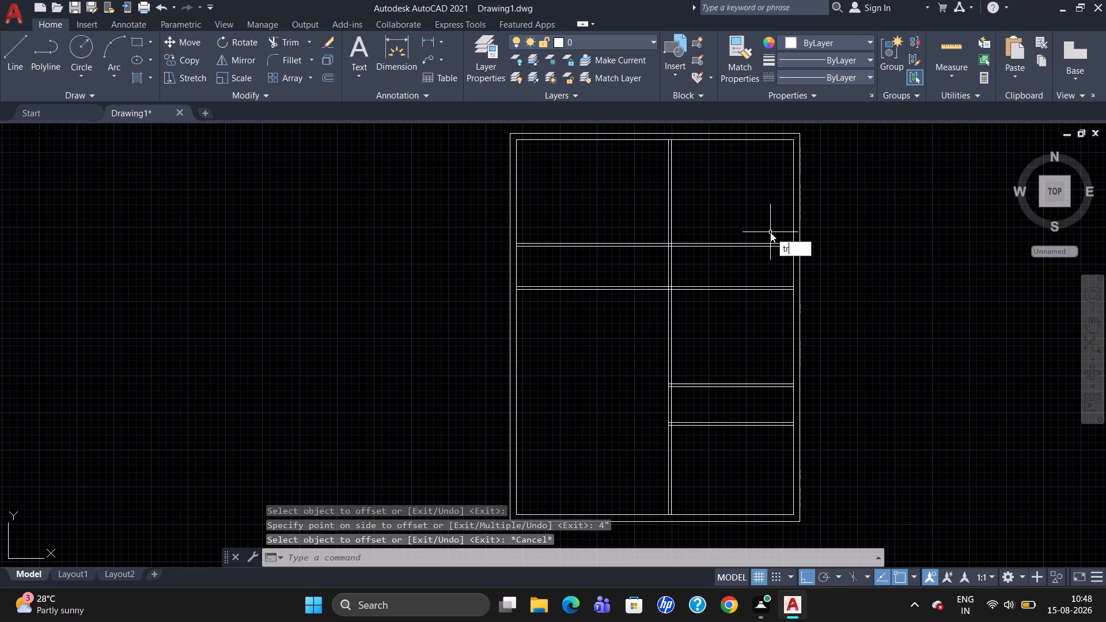
key("Return")
key("Return")
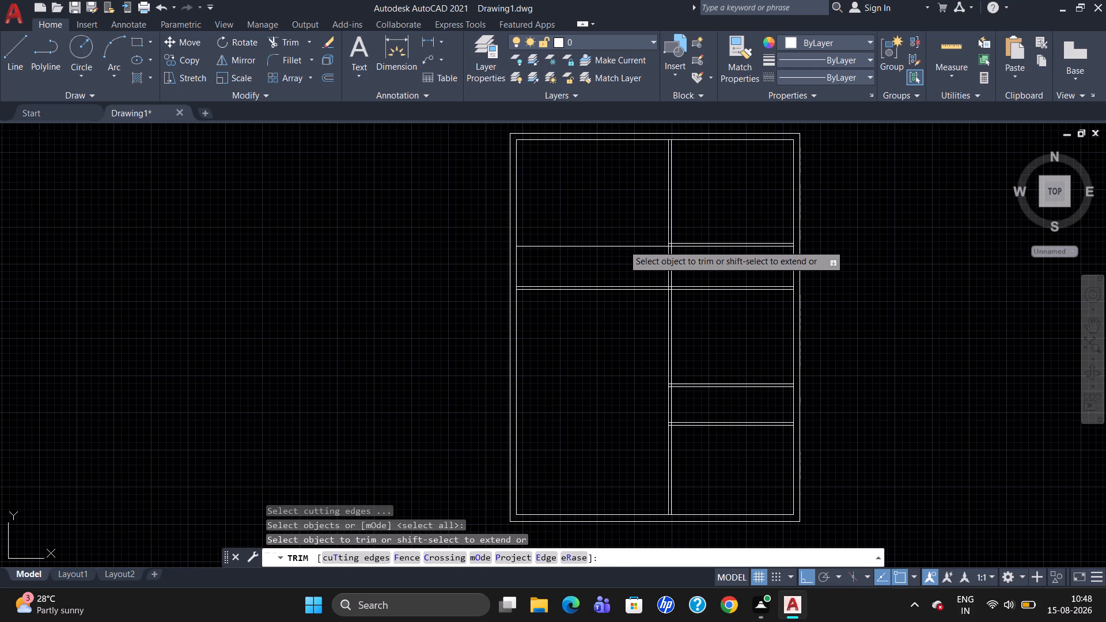
left_click(623, 245)
left_click(623, 247)
key("Escape")
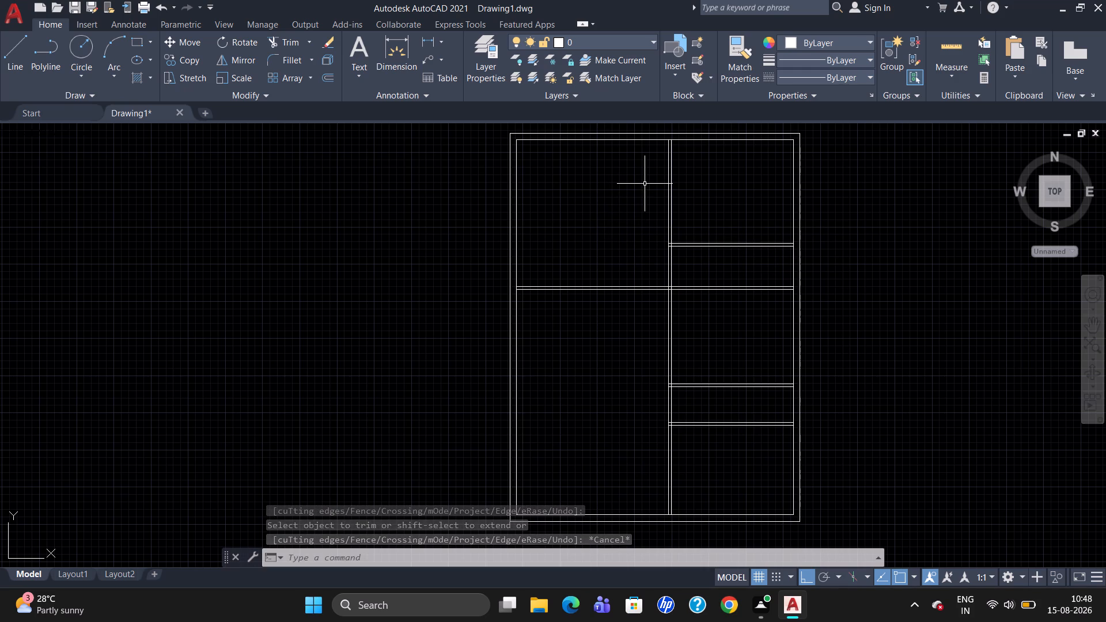
Offset the vertical partition's left line 9' to the left, and offset the new line 4" back to the right.
key("o")
key("Return")
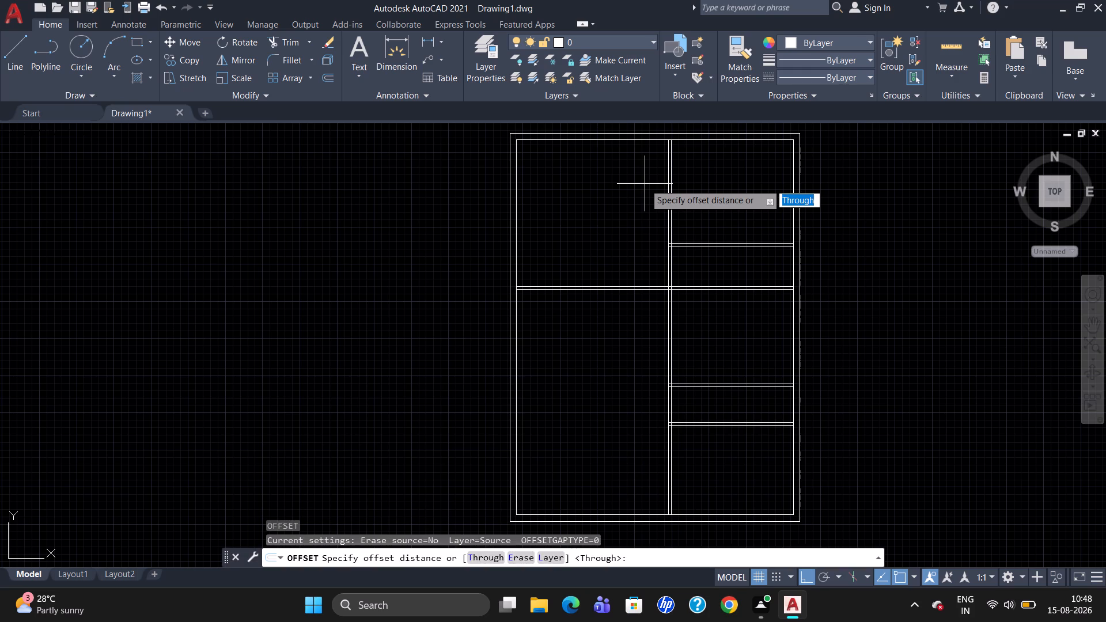
key("9")
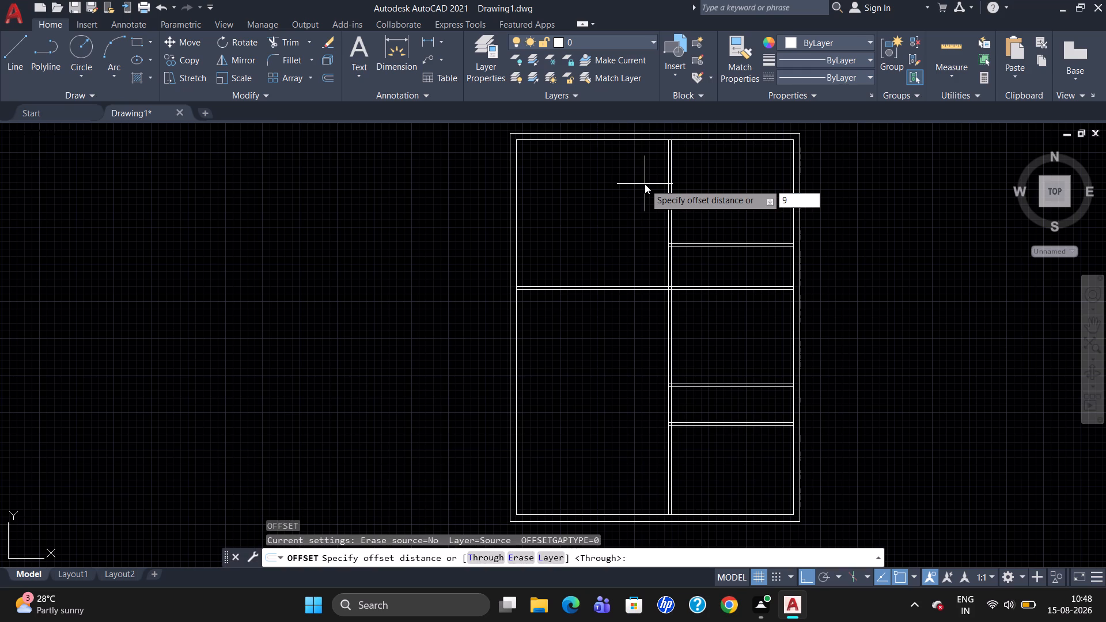
key("apostrophe")
key("Return")
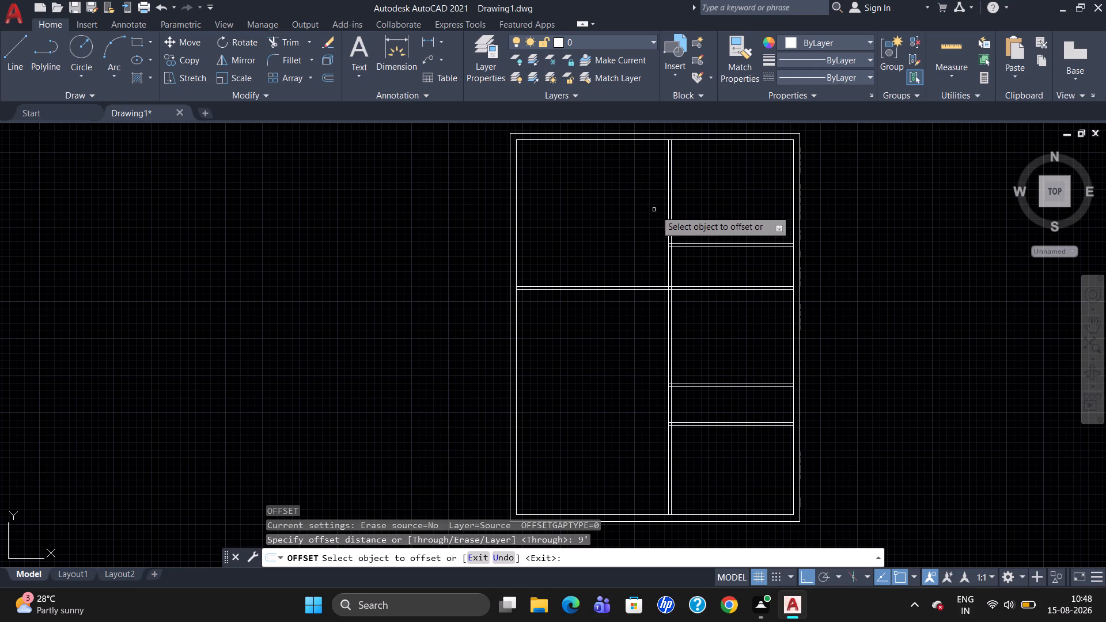
left_click(668, 211)
left_click(638, 219)
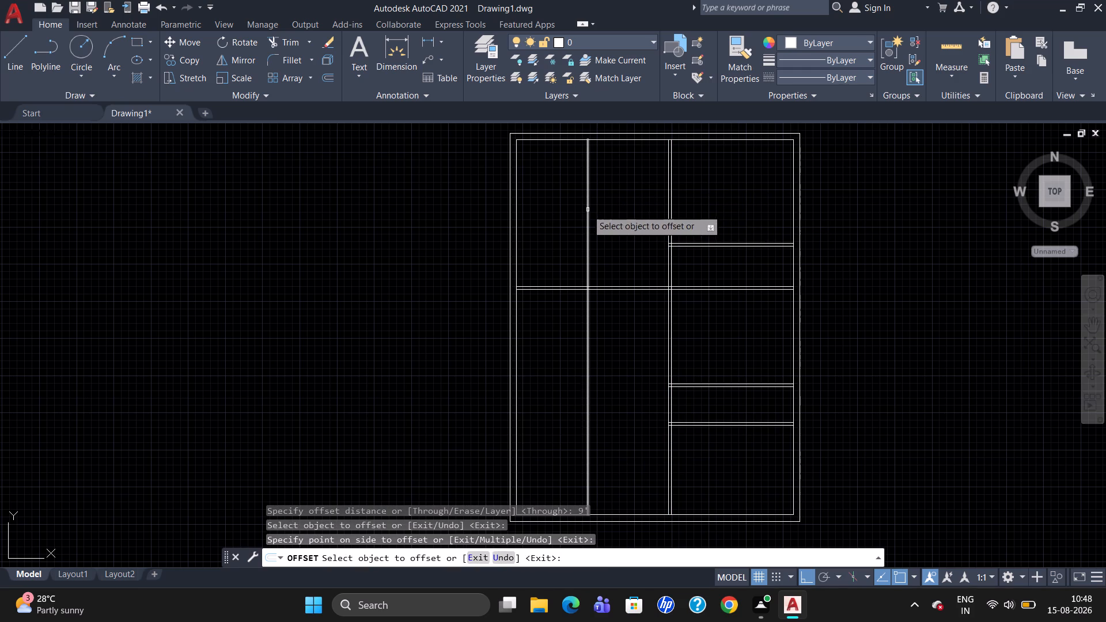
left_click(586, 210)
type("4\"")
key("Return")
key("Escape")
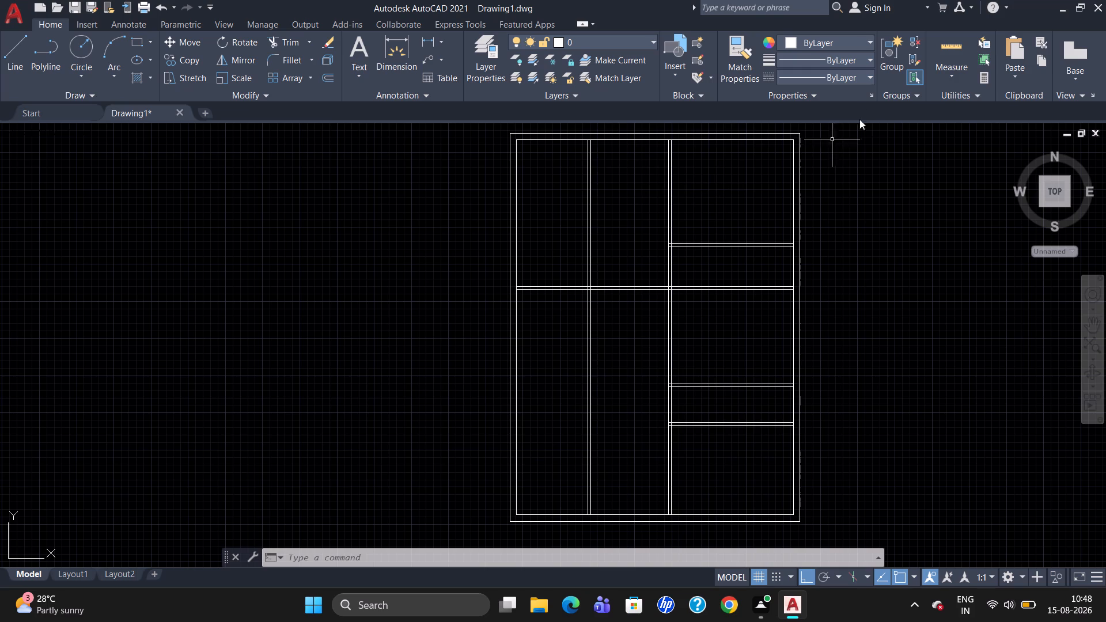
Measure the space between the two vertical partitions below the full-width horizontal partition with Quick measure.
left_click(956, 74)
left_click(950, 101)
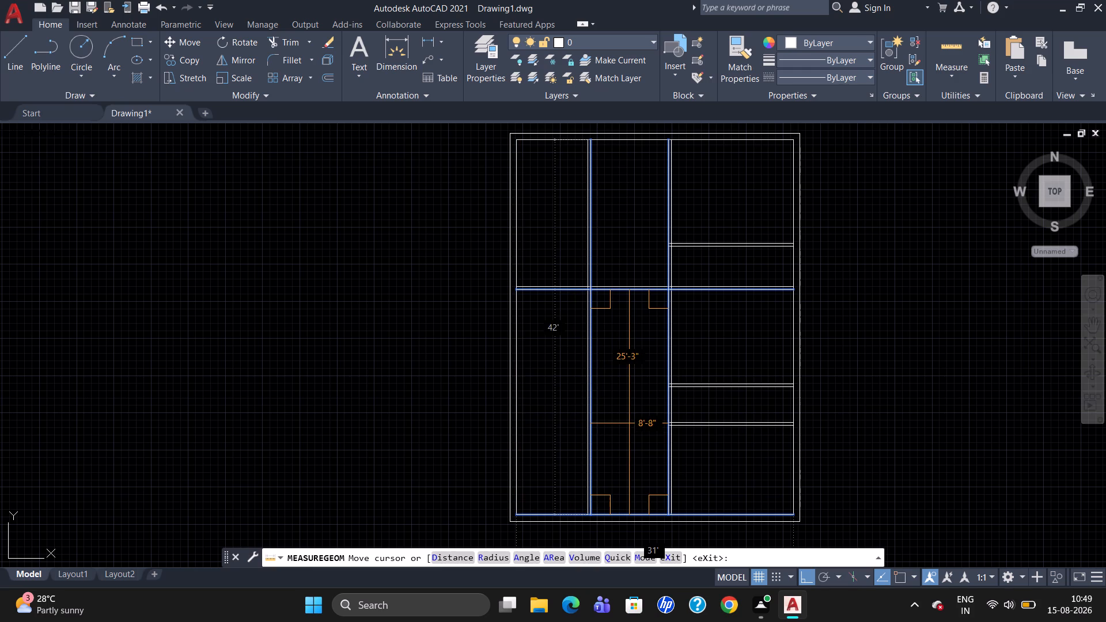
key("Escape")
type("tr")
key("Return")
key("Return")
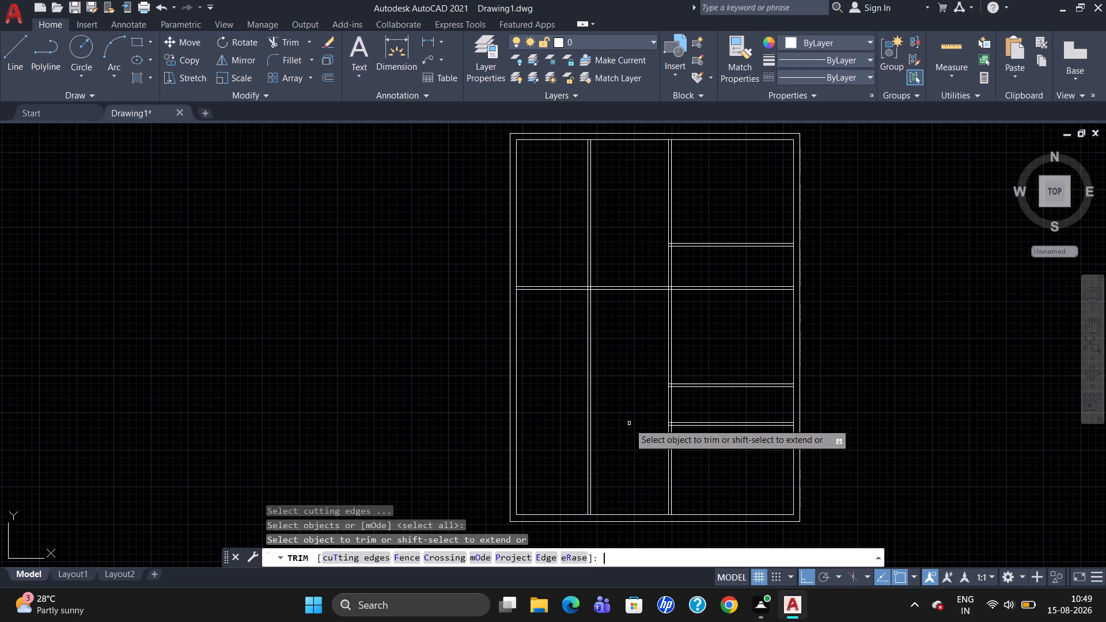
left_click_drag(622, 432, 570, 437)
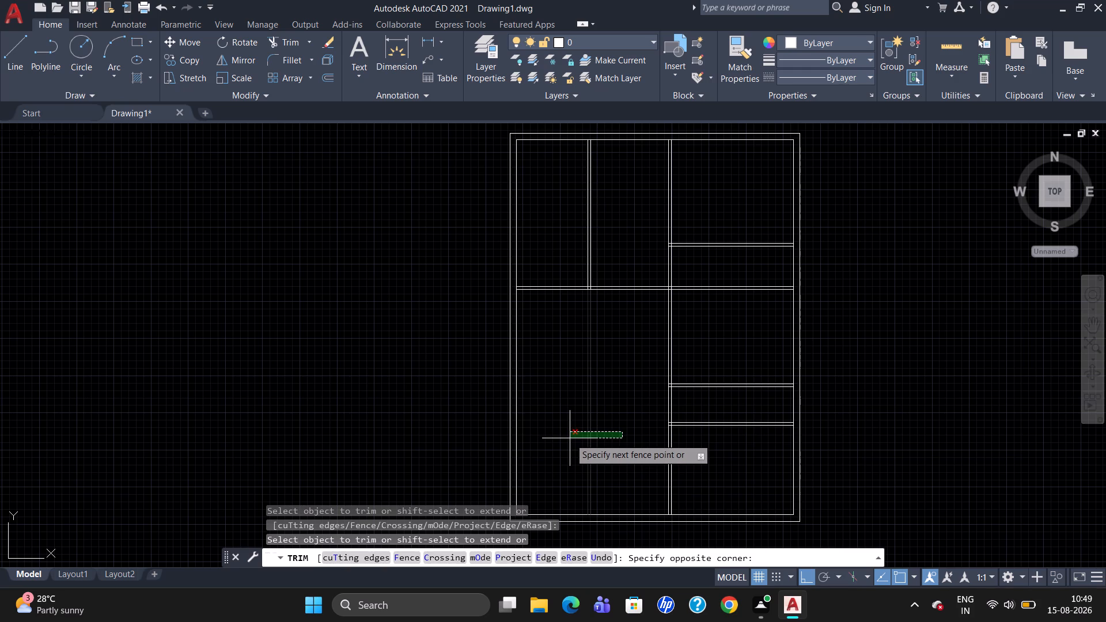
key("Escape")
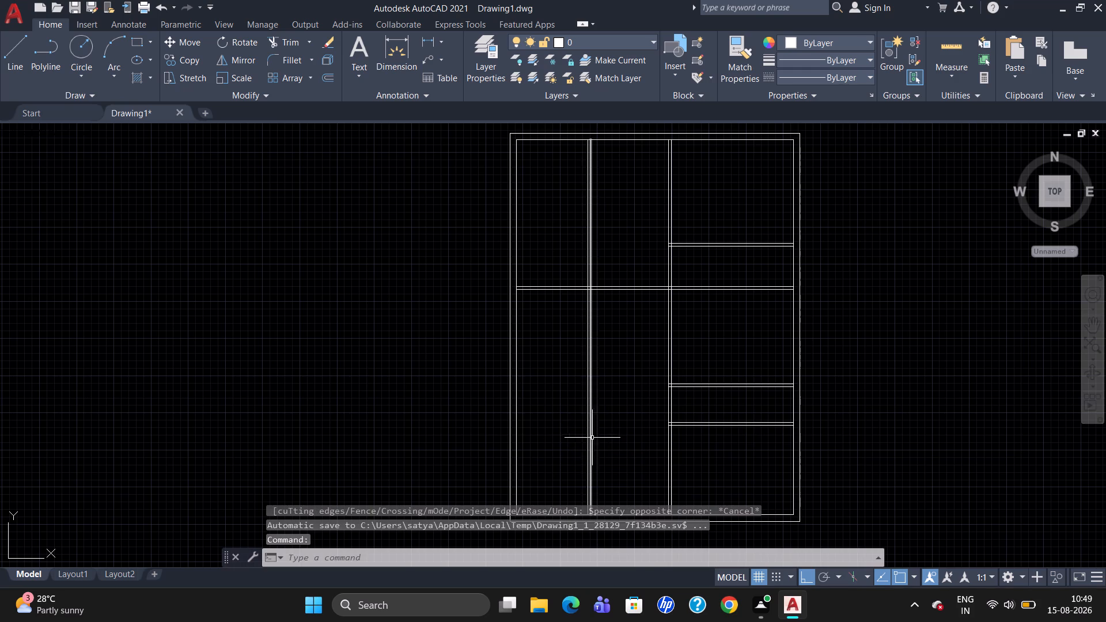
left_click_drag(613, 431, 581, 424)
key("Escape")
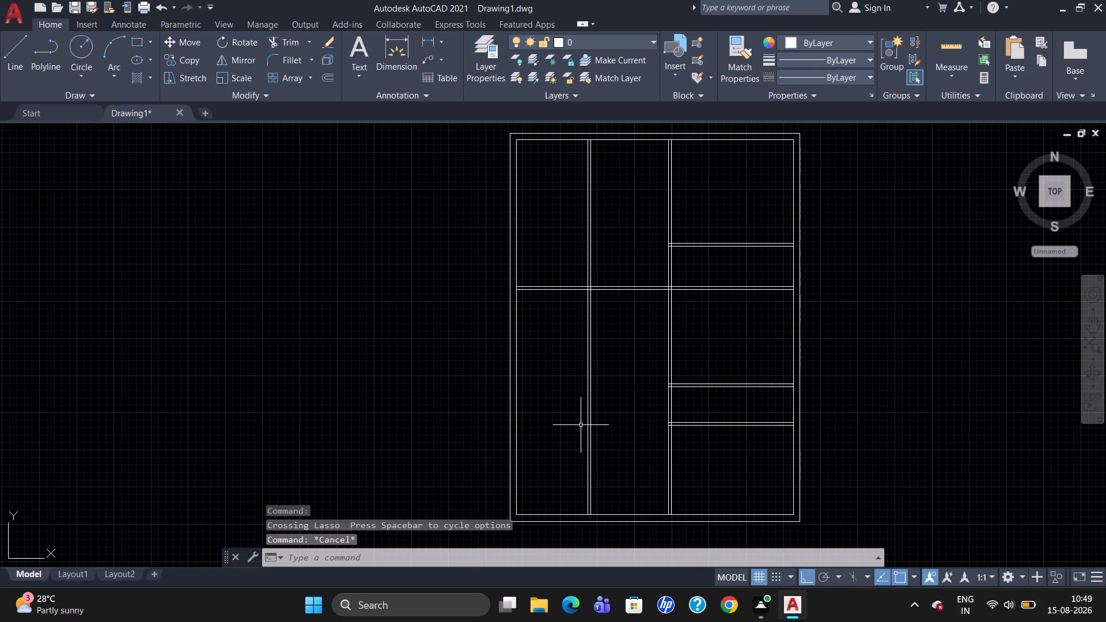
Trim both lines of the left vertical partition away below the full-width horizontal partition.
type("tr")
key("Return")
key("Return")
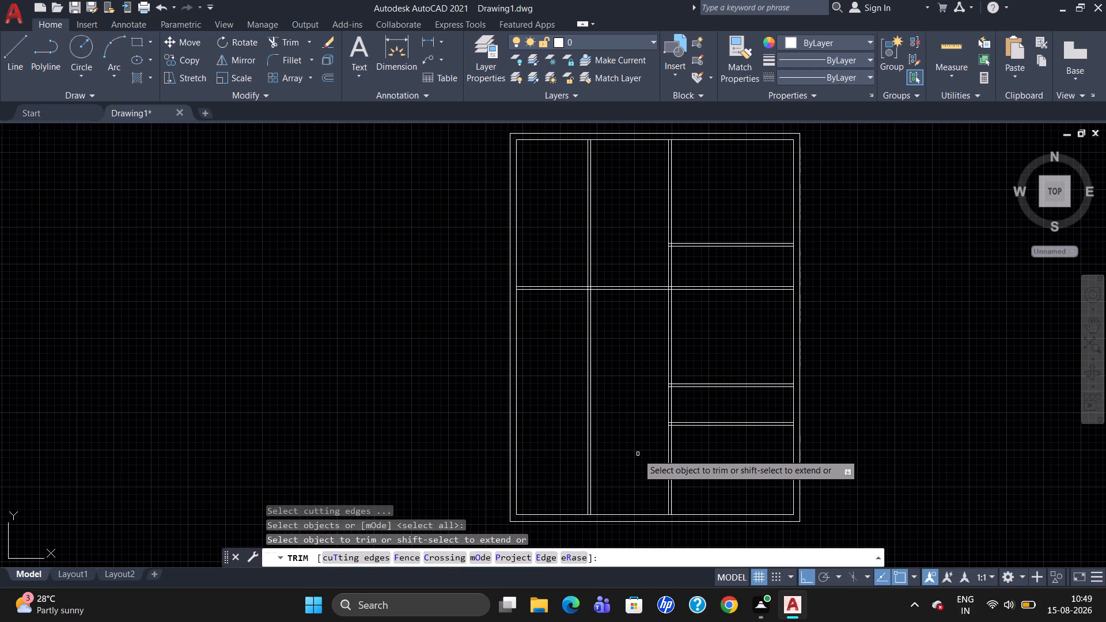
left_click_drag(623, 443, 560, 439)
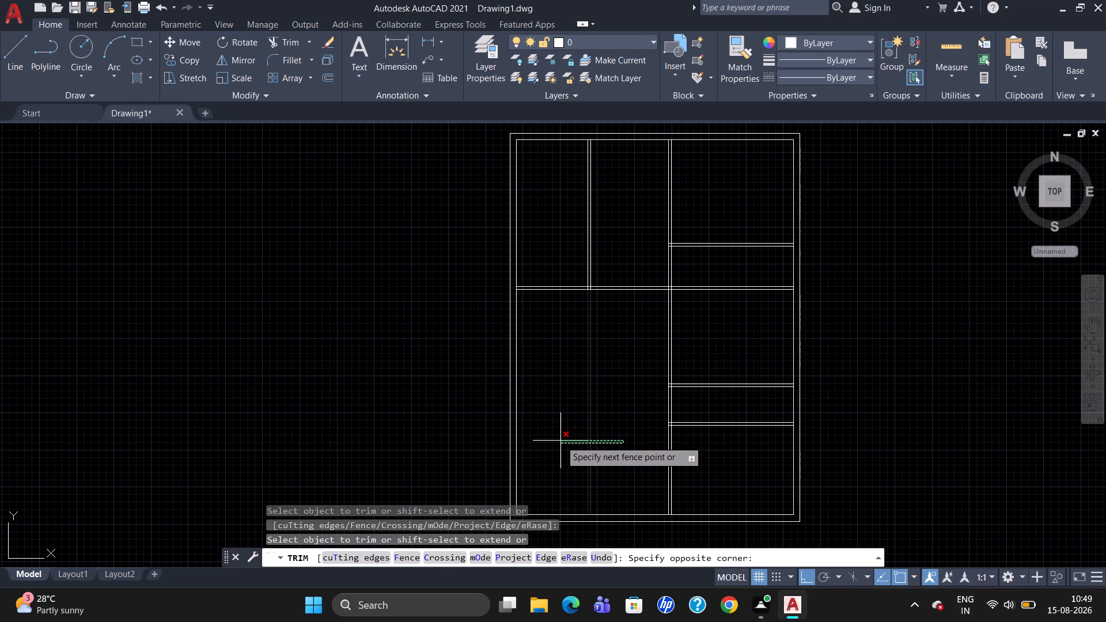
left_click(560, 441)
key("Escape")
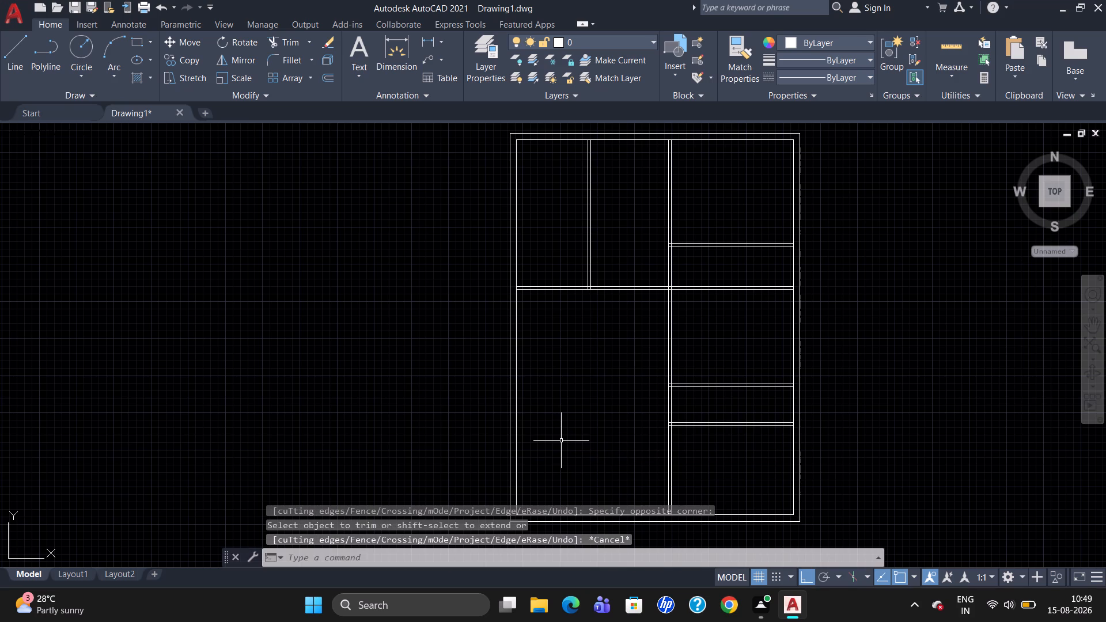
Measure the upper middle room between the two vertical partitions with Quick measure.
left_click(959, 74)
left_click(965, 100)
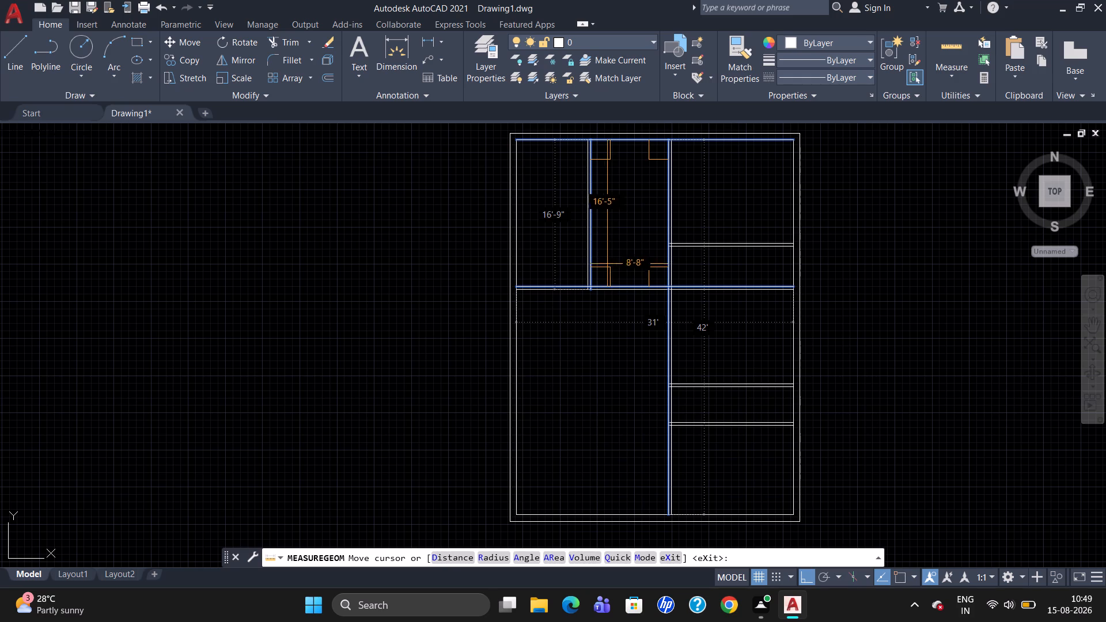
key("Escape")
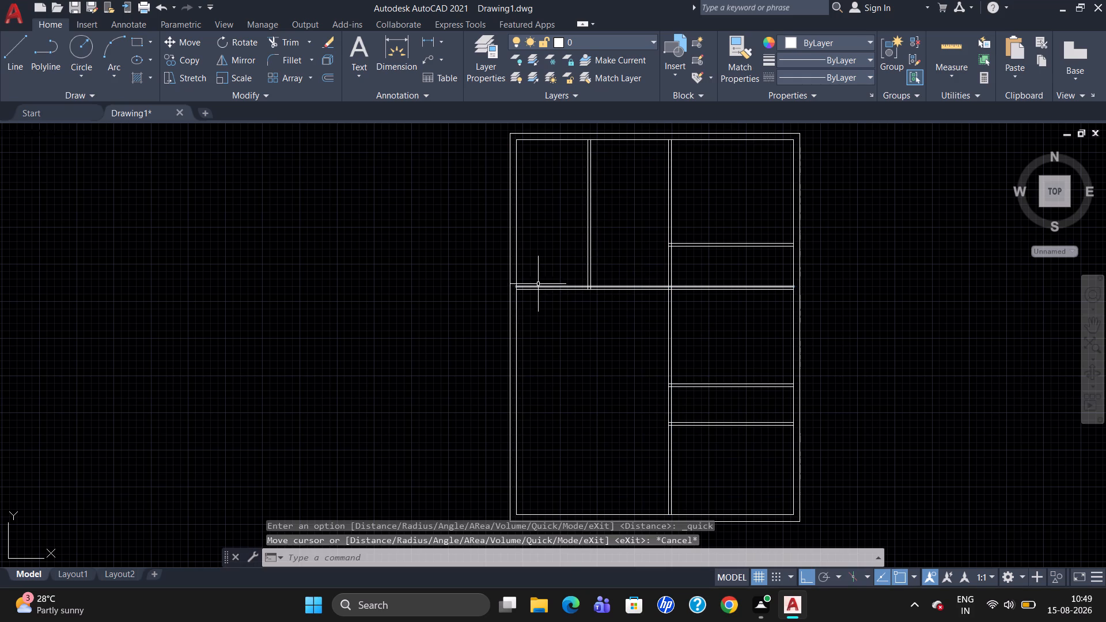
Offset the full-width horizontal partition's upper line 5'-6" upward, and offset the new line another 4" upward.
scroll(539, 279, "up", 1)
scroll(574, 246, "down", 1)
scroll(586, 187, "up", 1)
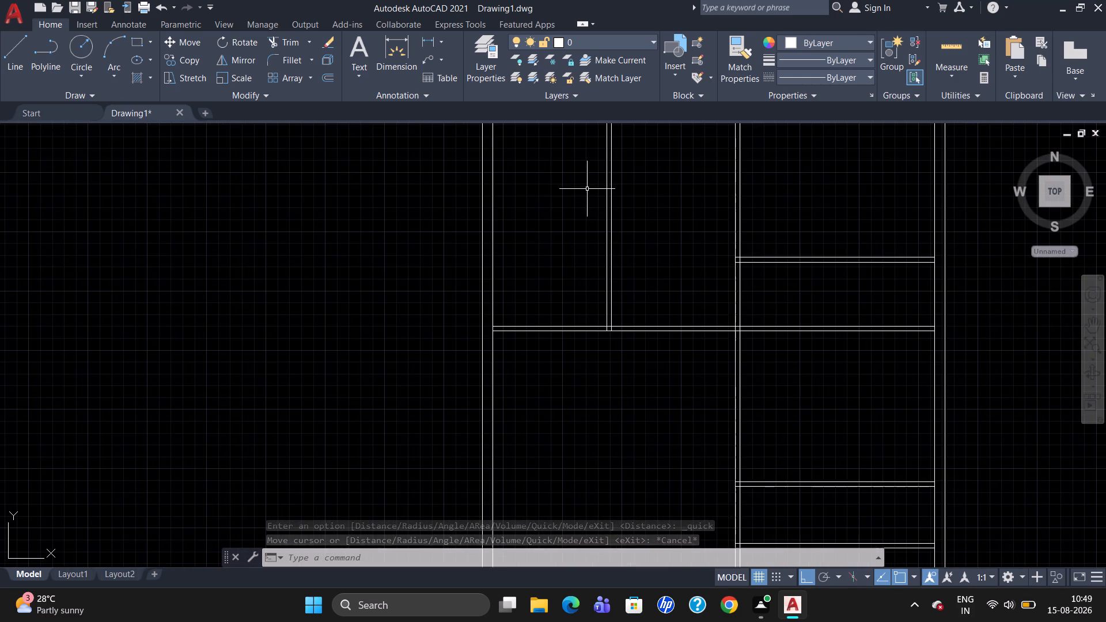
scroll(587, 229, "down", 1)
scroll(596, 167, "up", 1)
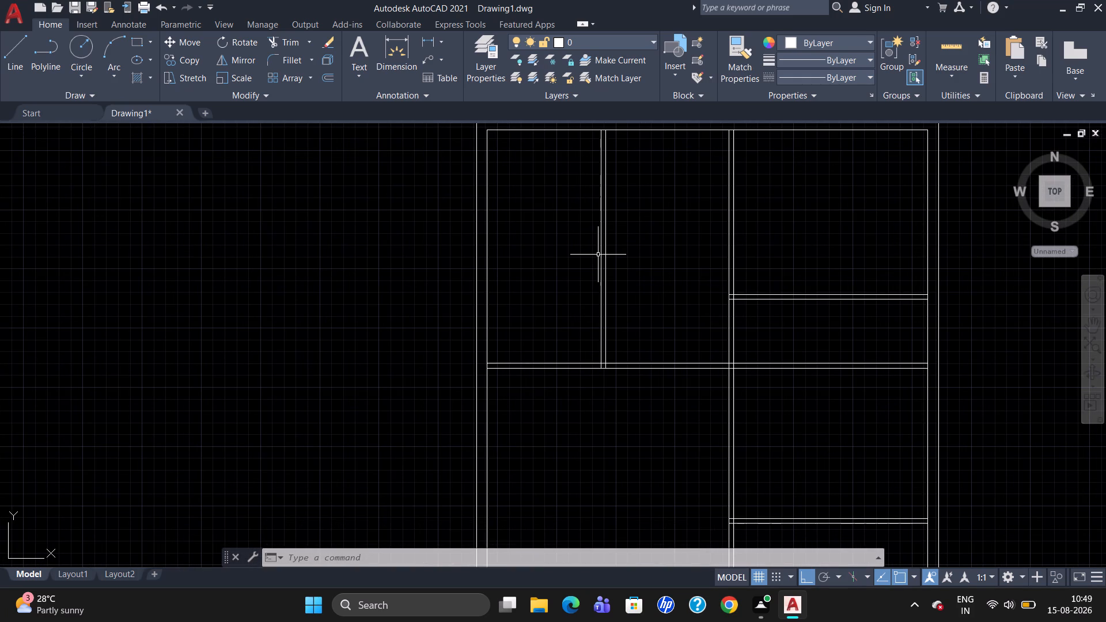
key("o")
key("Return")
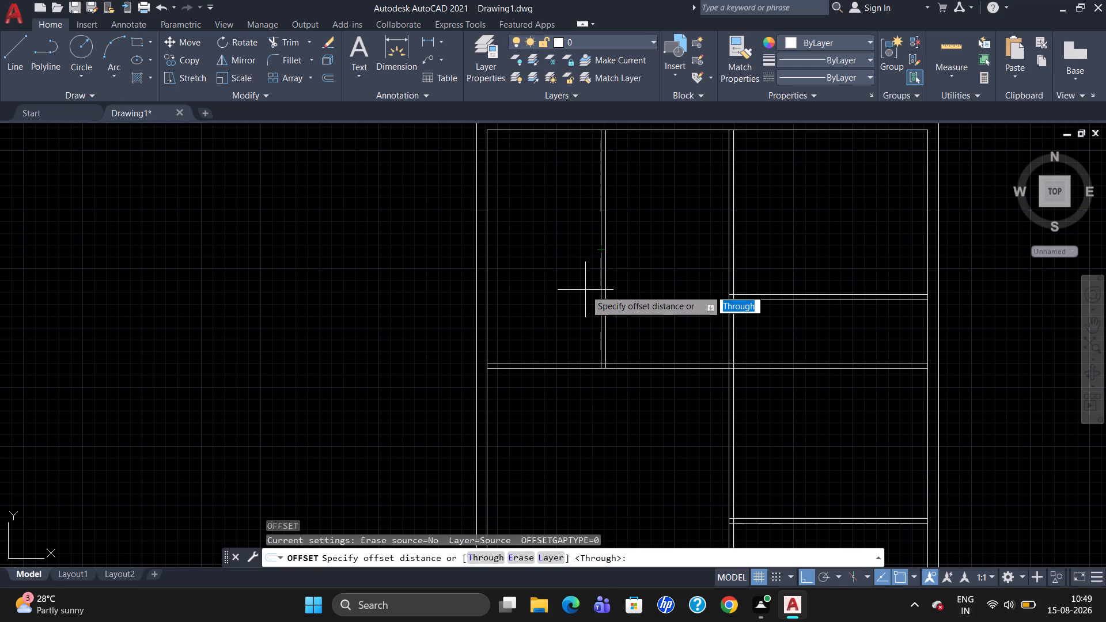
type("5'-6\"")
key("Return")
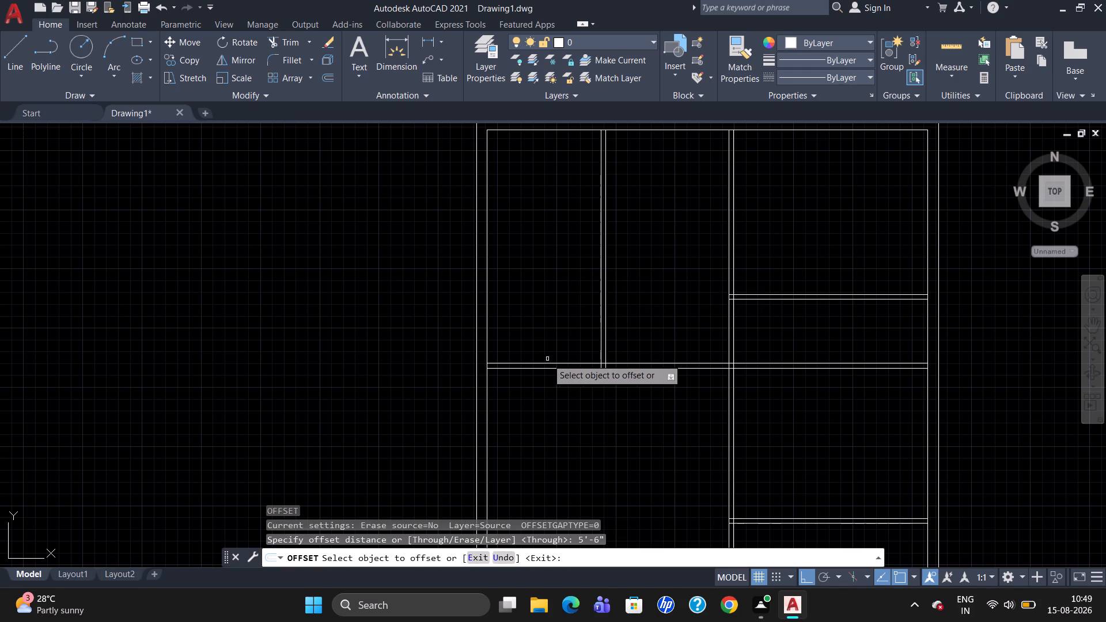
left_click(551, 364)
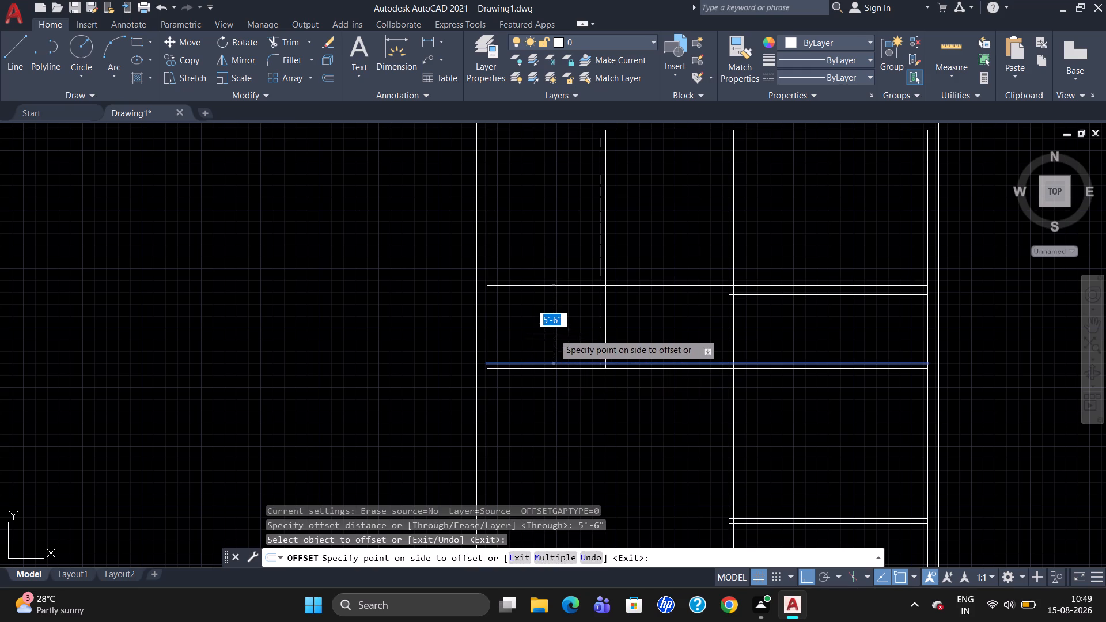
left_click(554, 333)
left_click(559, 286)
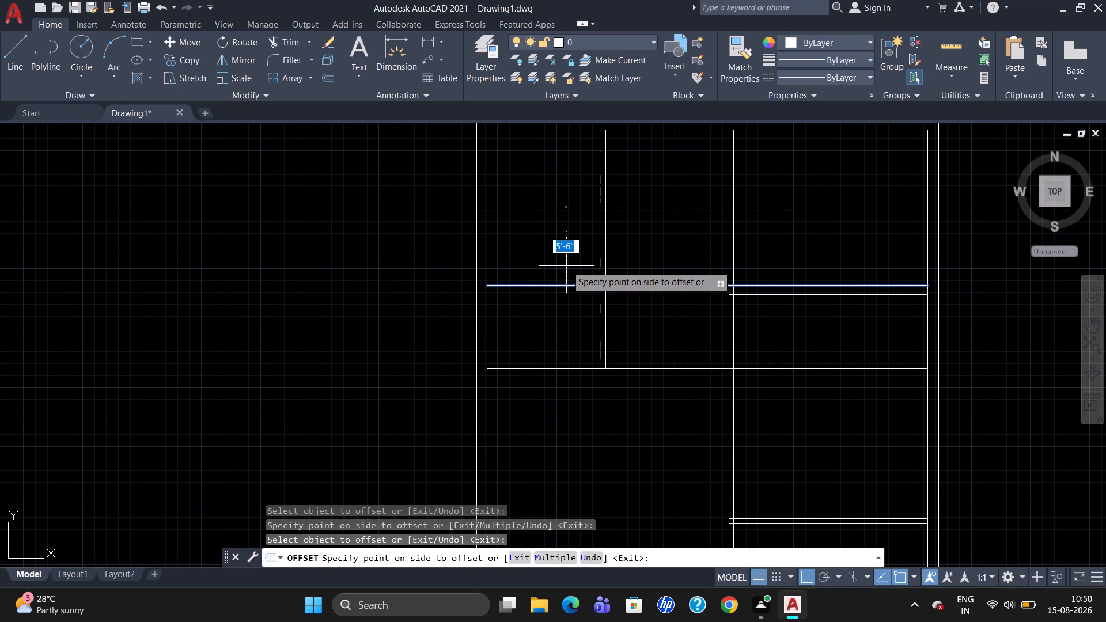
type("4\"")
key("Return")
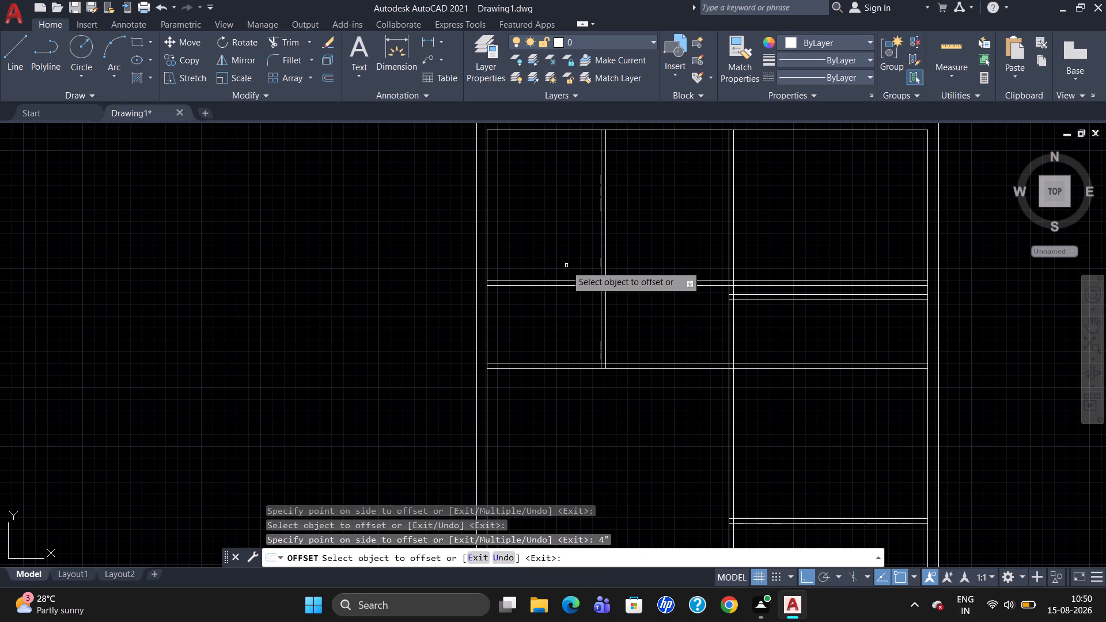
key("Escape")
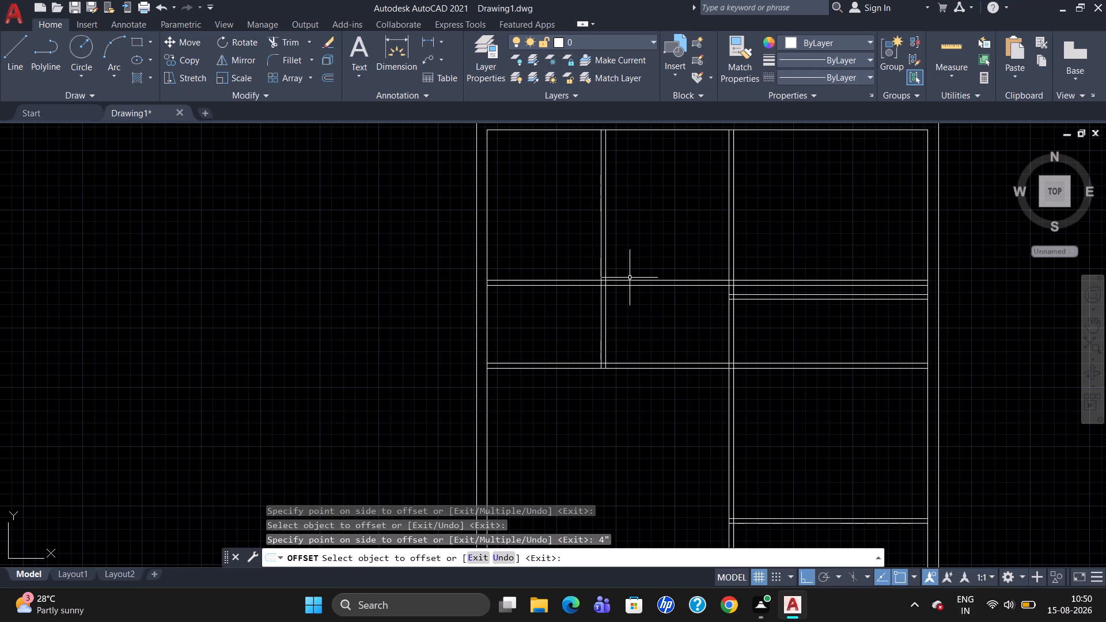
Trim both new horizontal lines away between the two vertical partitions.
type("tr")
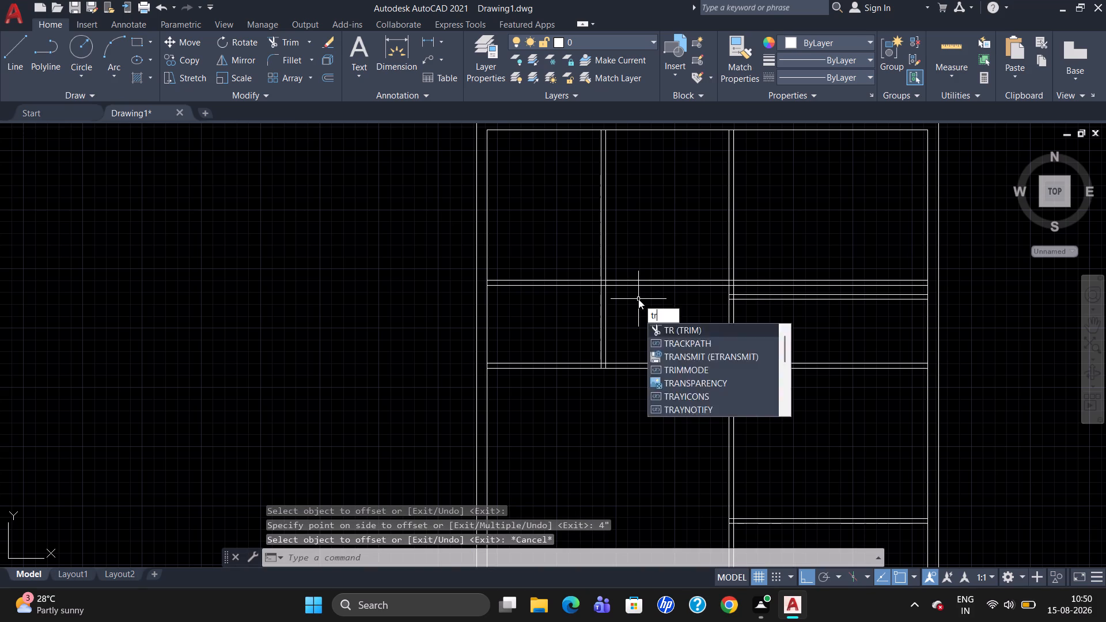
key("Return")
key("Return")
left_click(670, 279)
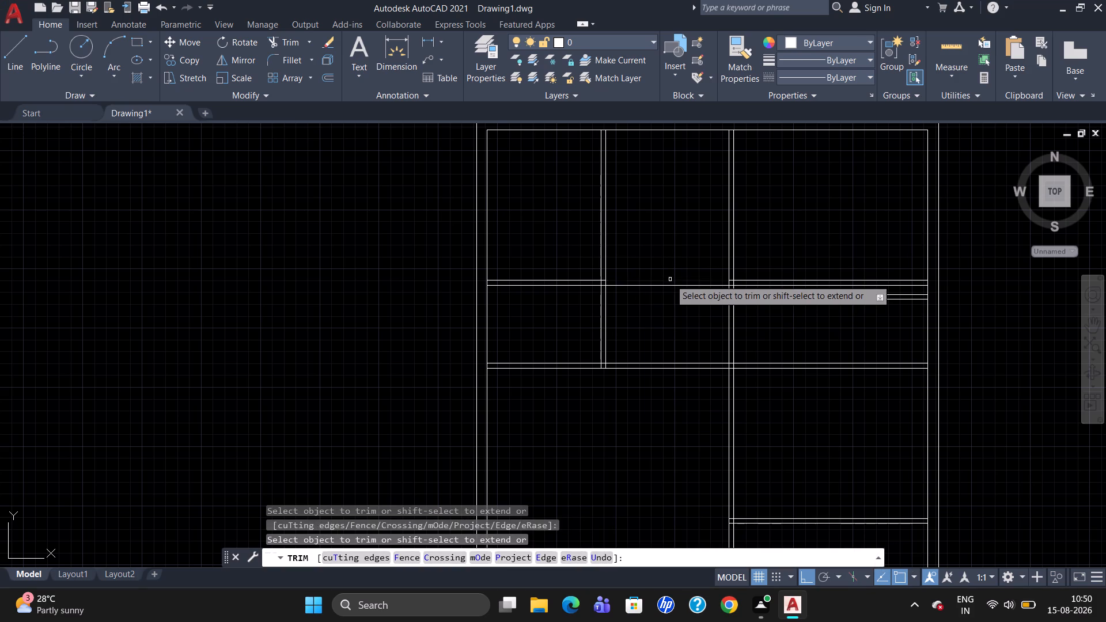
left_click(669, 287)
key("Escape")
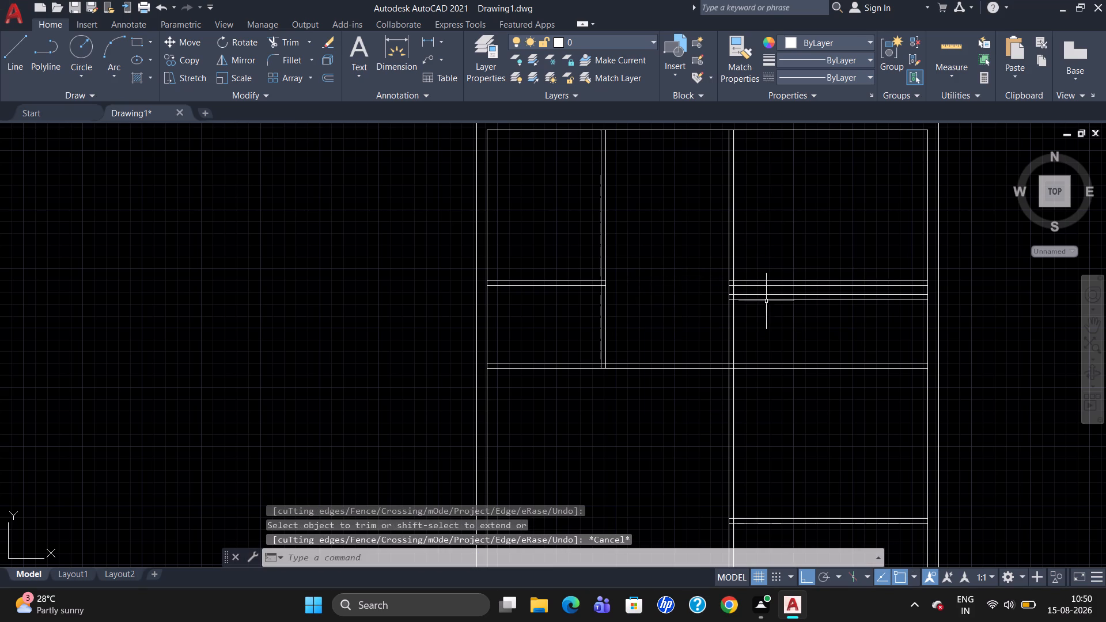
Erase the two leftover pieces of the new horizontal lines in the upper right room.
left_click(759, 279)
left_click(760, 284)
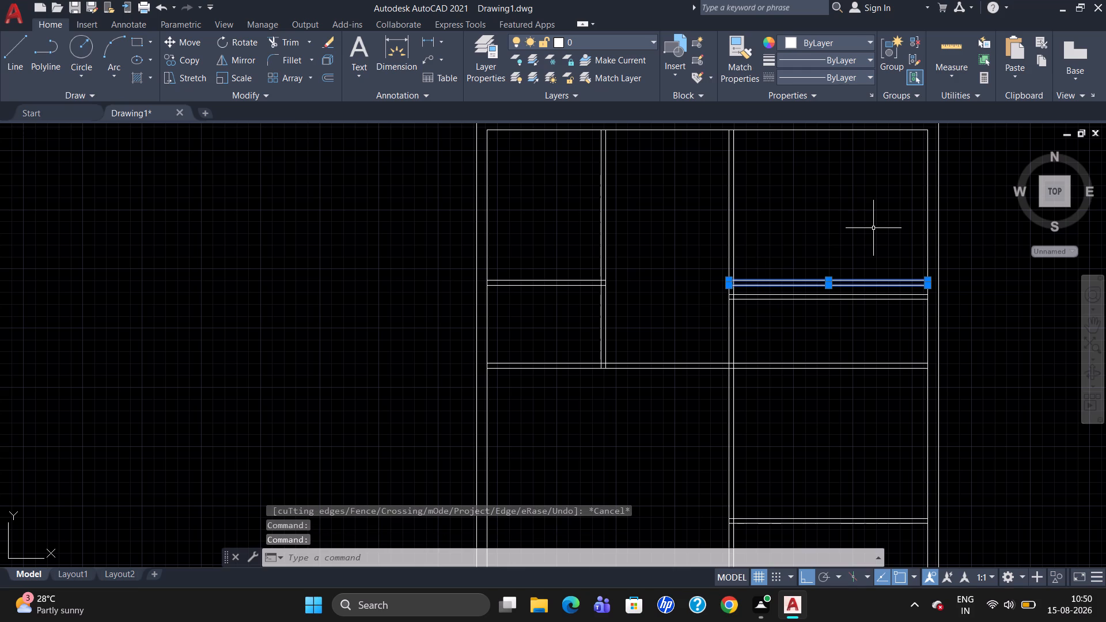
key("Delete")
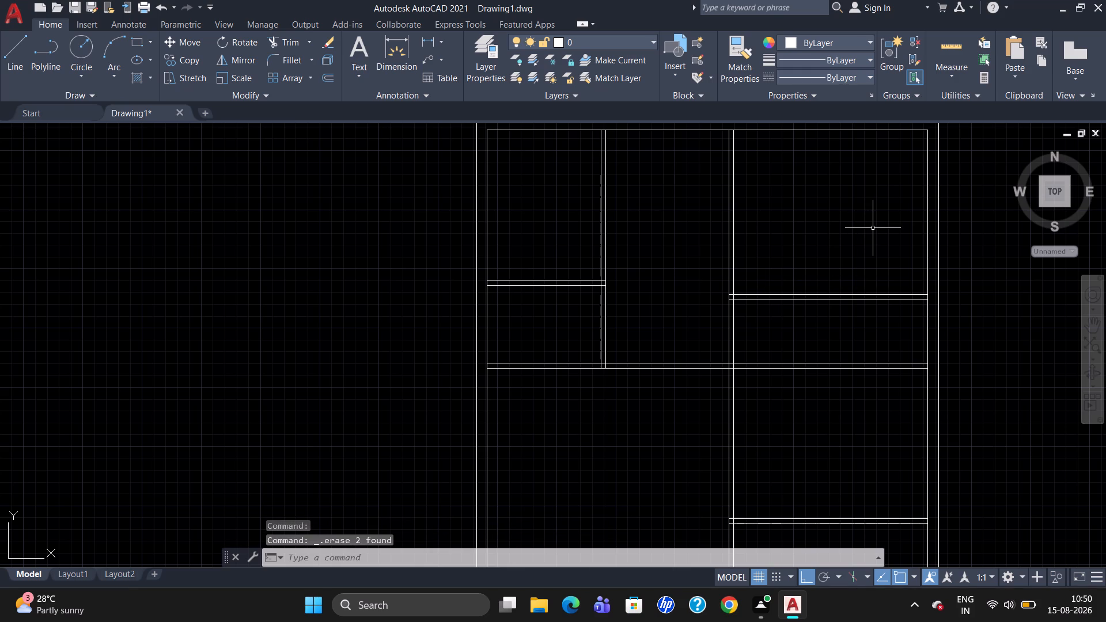
Measure the upper left room with Quick measure.
left_click(959, 70)
left_click(961, 98)
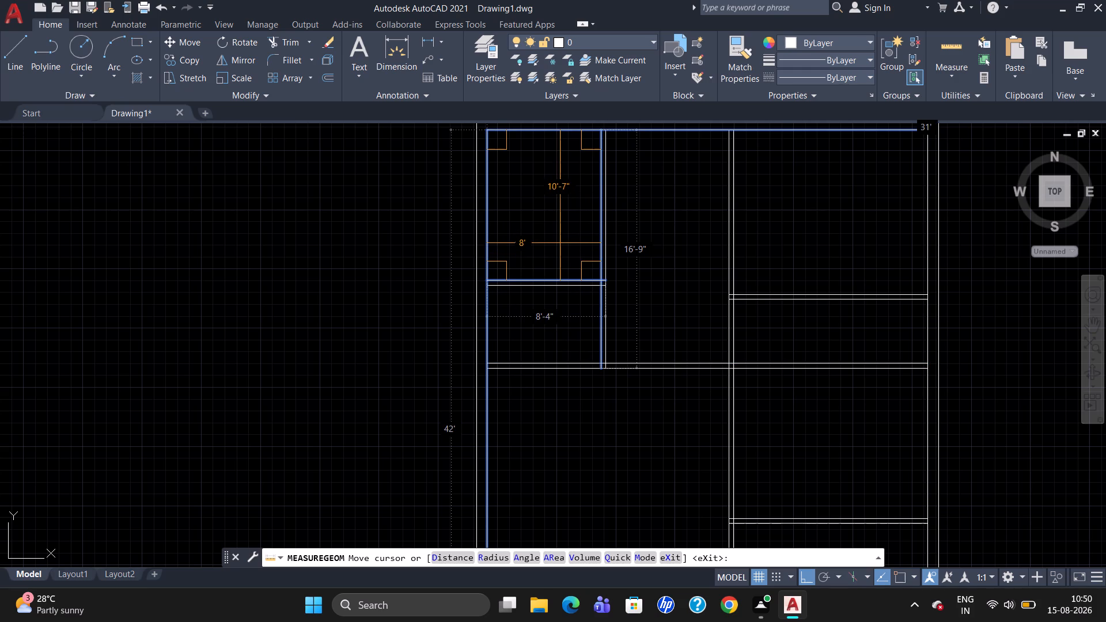
key("Escape")
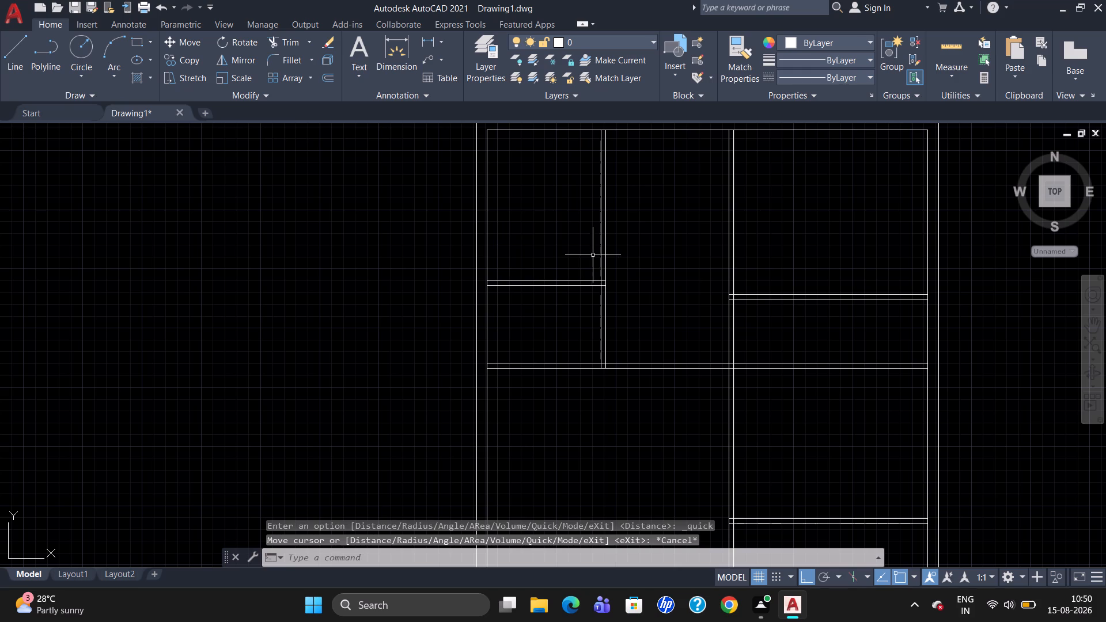
Erase both lines of the left vertical partition above the full-width horizontal partition.
left_click(600, 251)
left_click(606, 253)
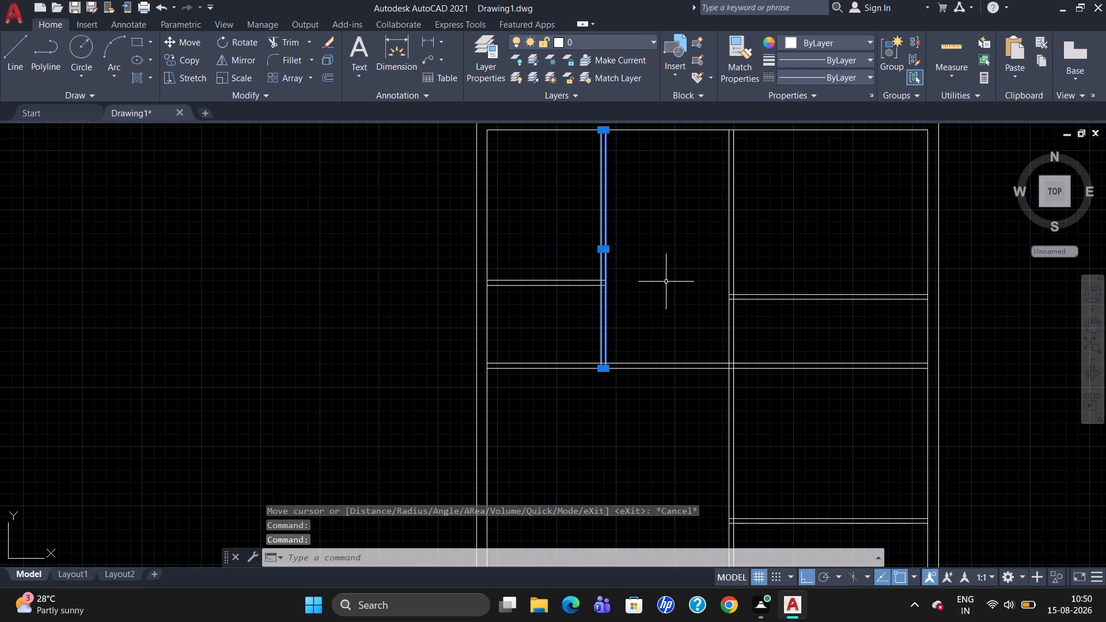
key("Delete")
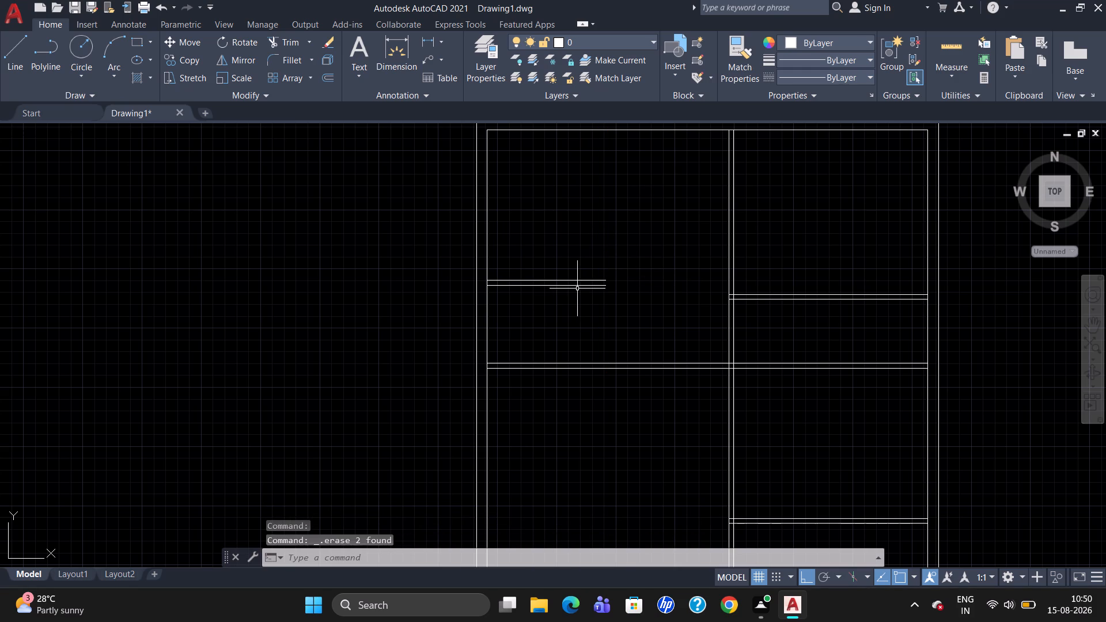
Erase the short horizontal partition along the left wall and the horizontal partition in the upper right room.
left_click(577, 287)
left_click(578, 277)
left_click(577, 280)
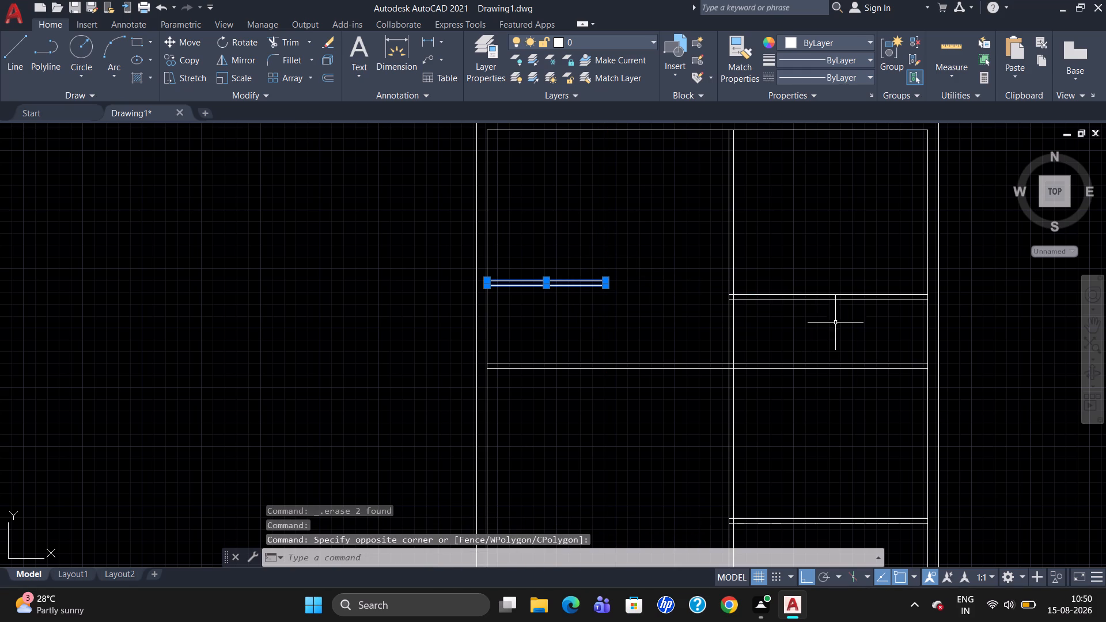
left_click(825, 301)
left_click(827, 294)
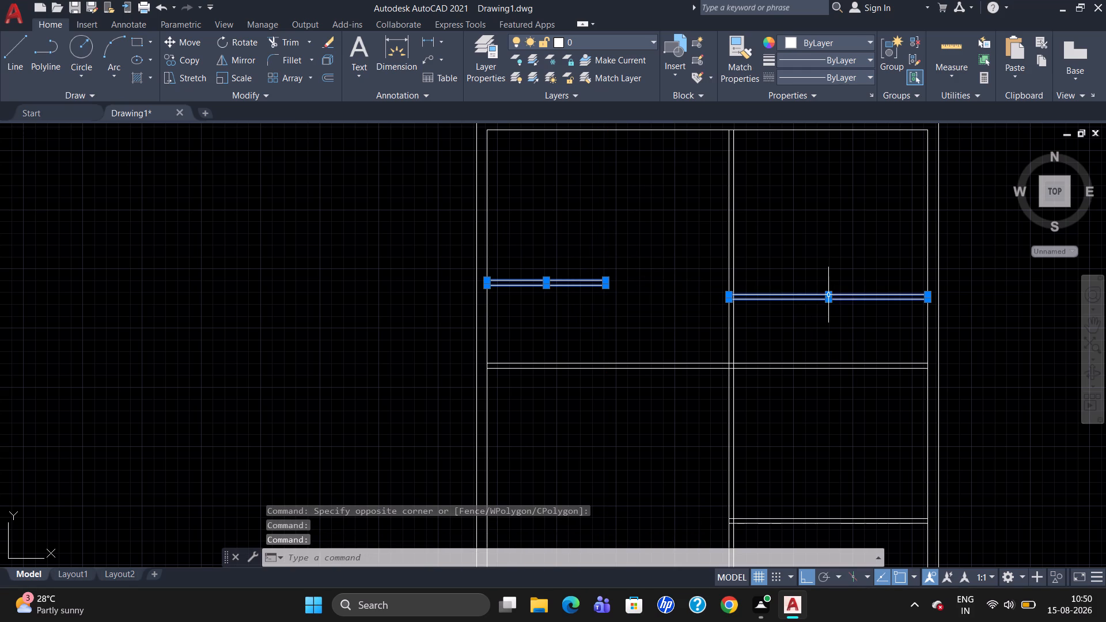
key("Delete")
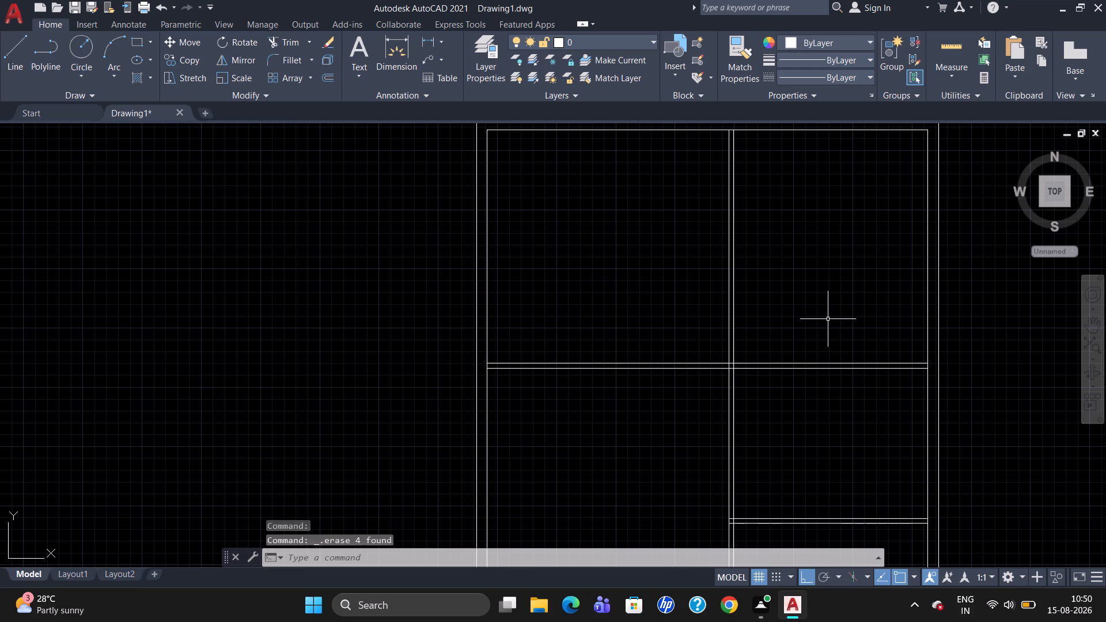
Offset the full-width horizontal partition's upper line 5'6" upward, and offset the new line another 4" upward.
key("o")
key("Return")
type("5'6")
key("shift+quotedbl")
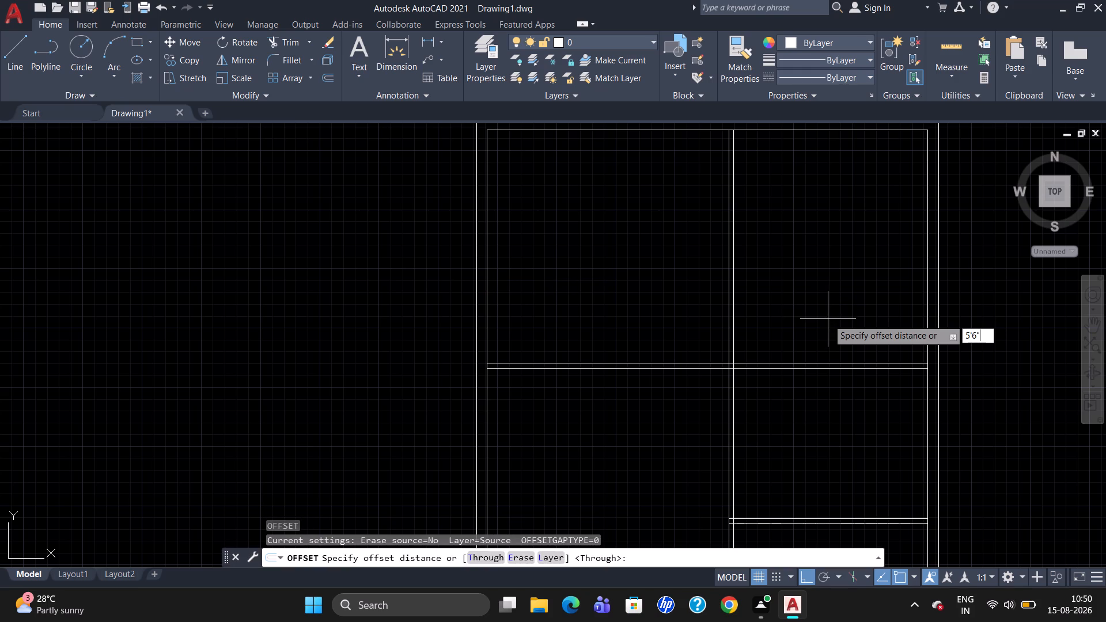
key("shift+Return")
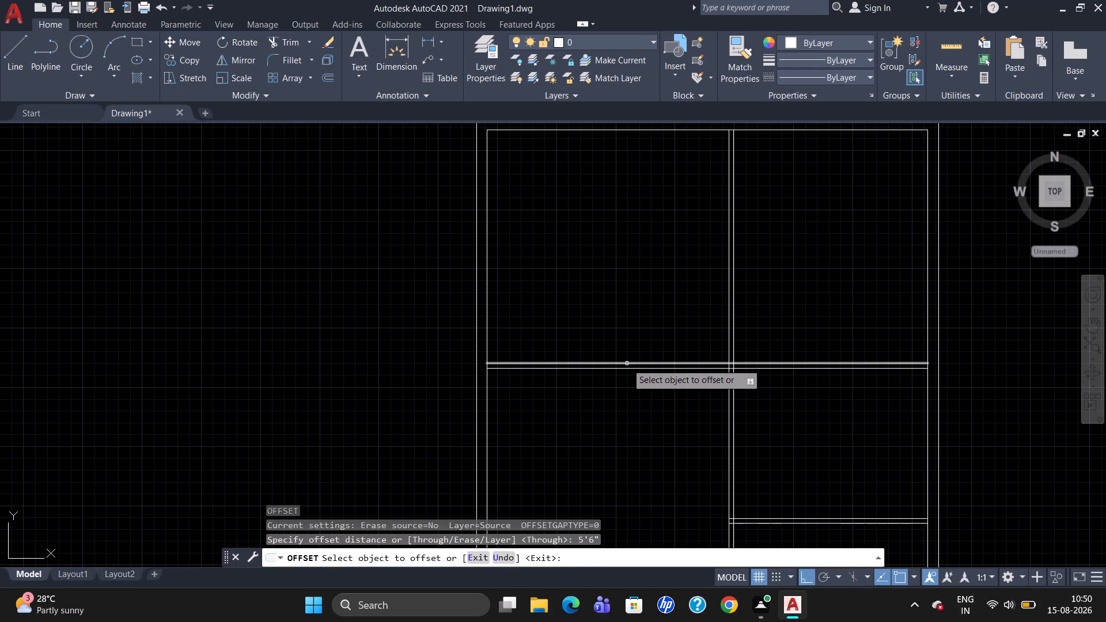
left_click(627, 363)
left_click(631, 335)
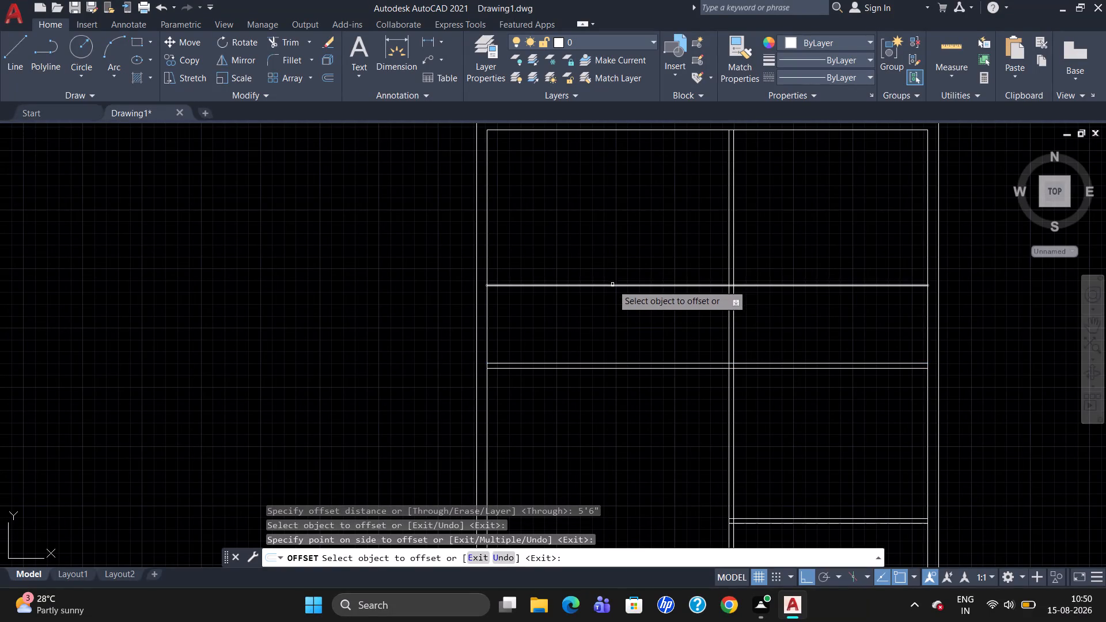
left_click(612, 285)
type("4\"")
key("Return")
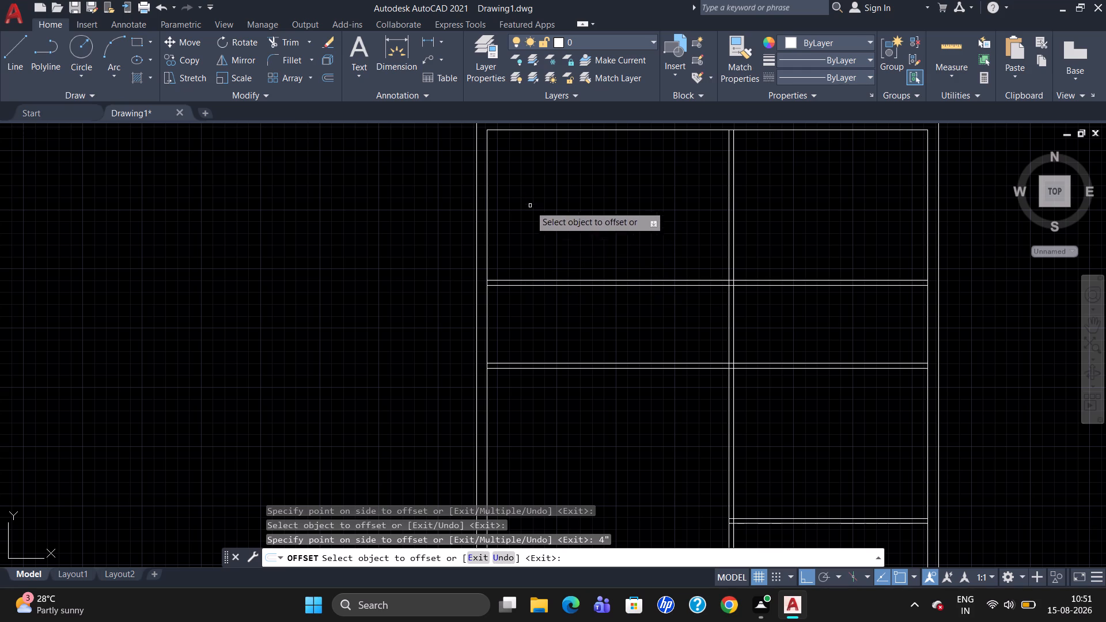
Offset the left outer wall's inner line 7'-3" to the right, and offset the new line another 4" to the right.
left_click(486, 181)
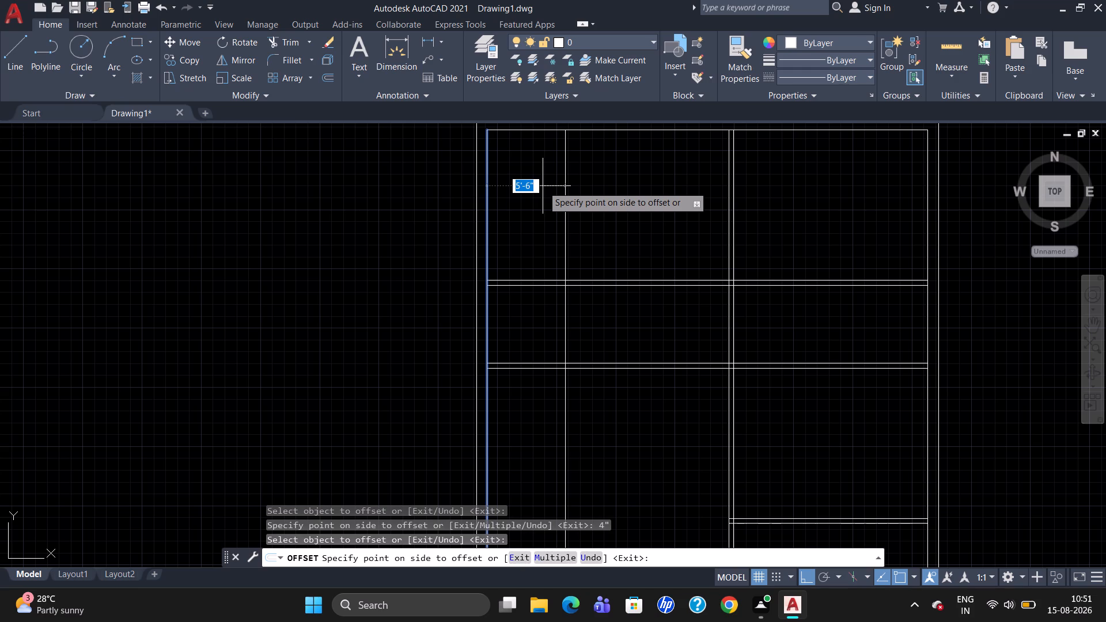
key("1")
key("0")
key("BackSpace")
key("BackSpace")
key("7")
type("'-3\"")
key("Return")
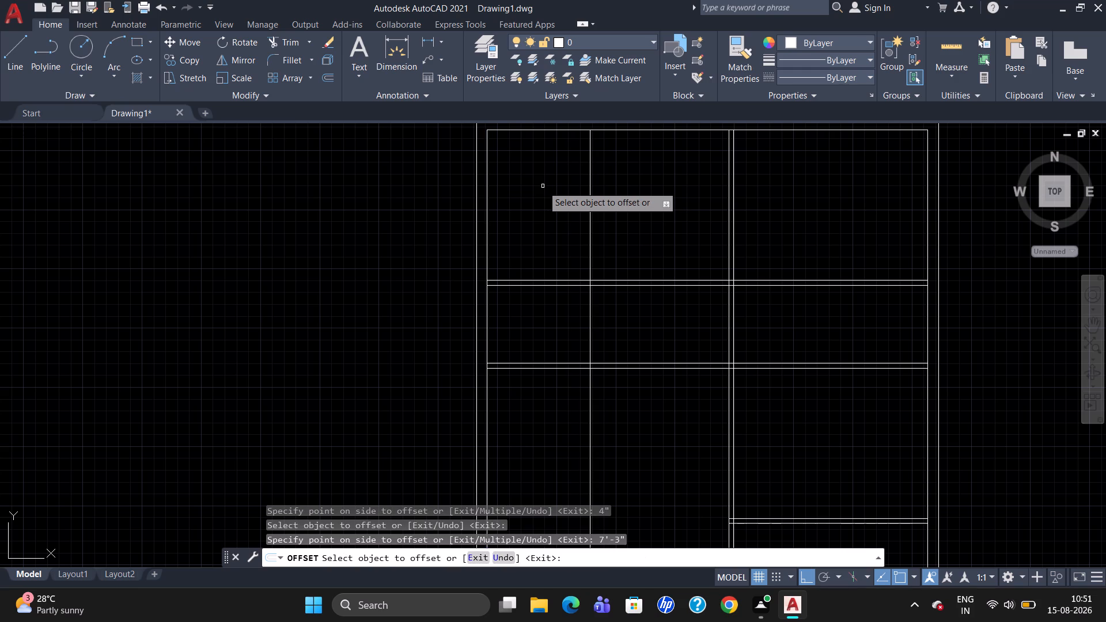
left_click_drag(588, 194, 590, 196)
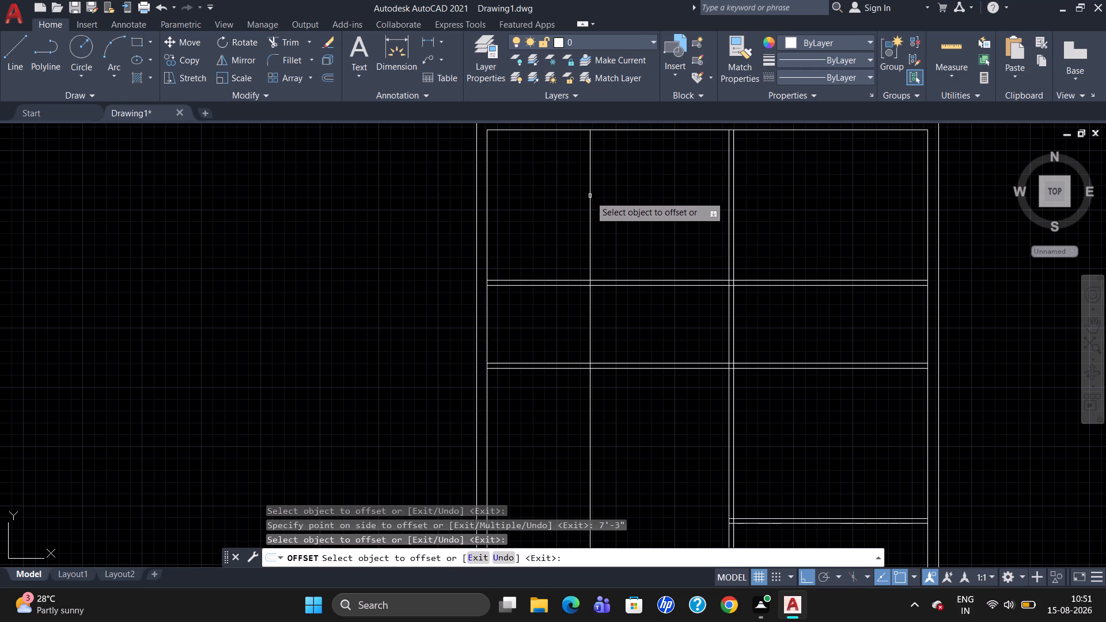
left_click_drag(590, 196, 595, 198)
left_click(590, 199)
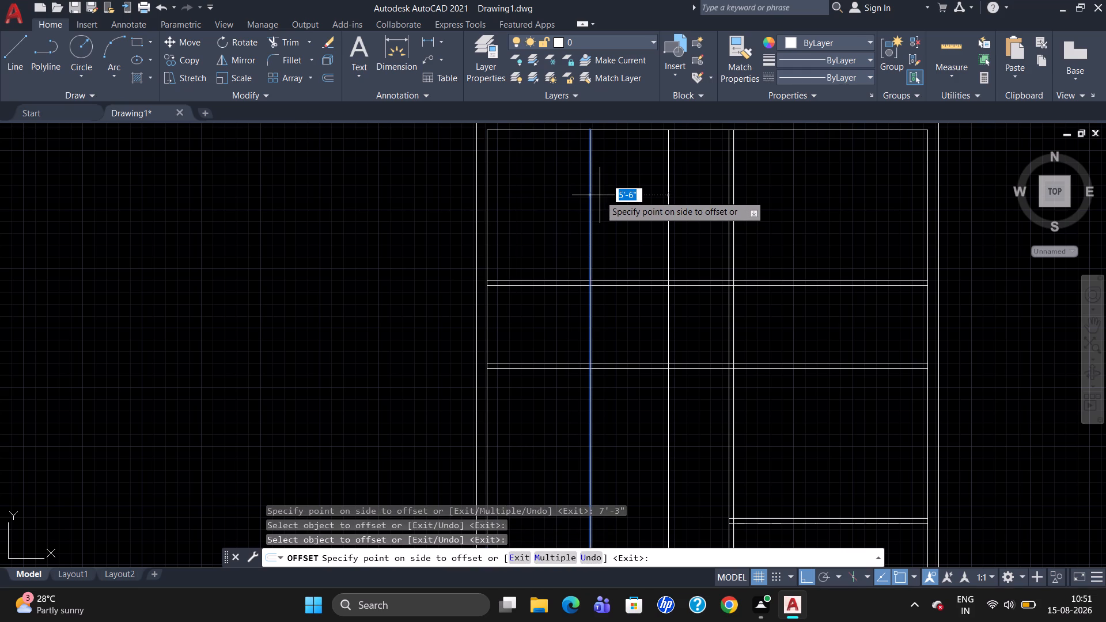
key("4")
key("shift+quotedbl")
key("Return")
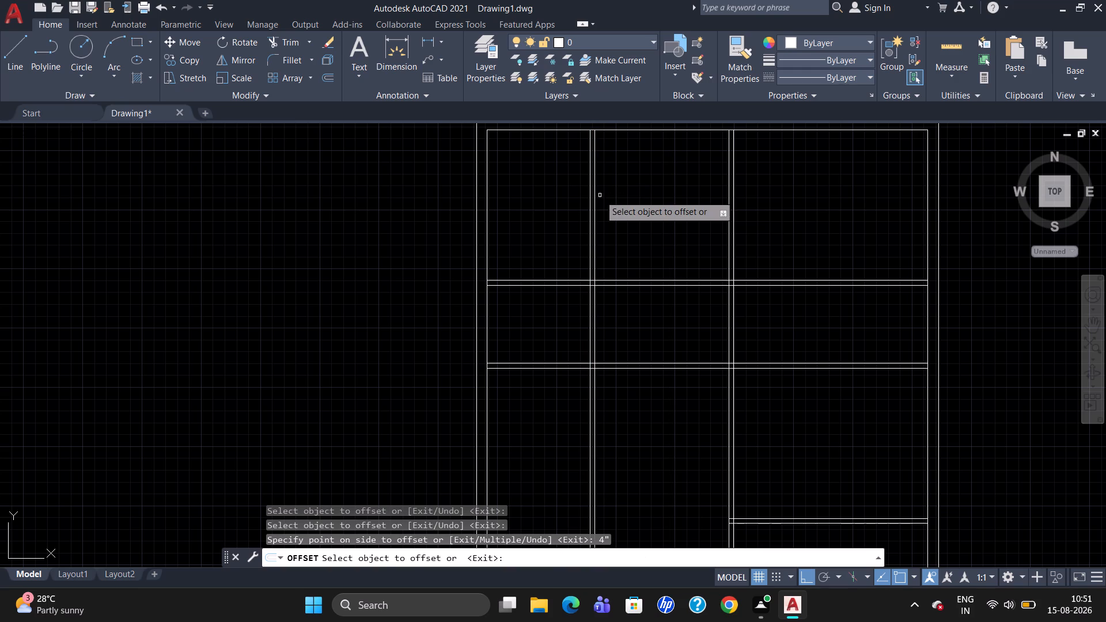
key("Escape")
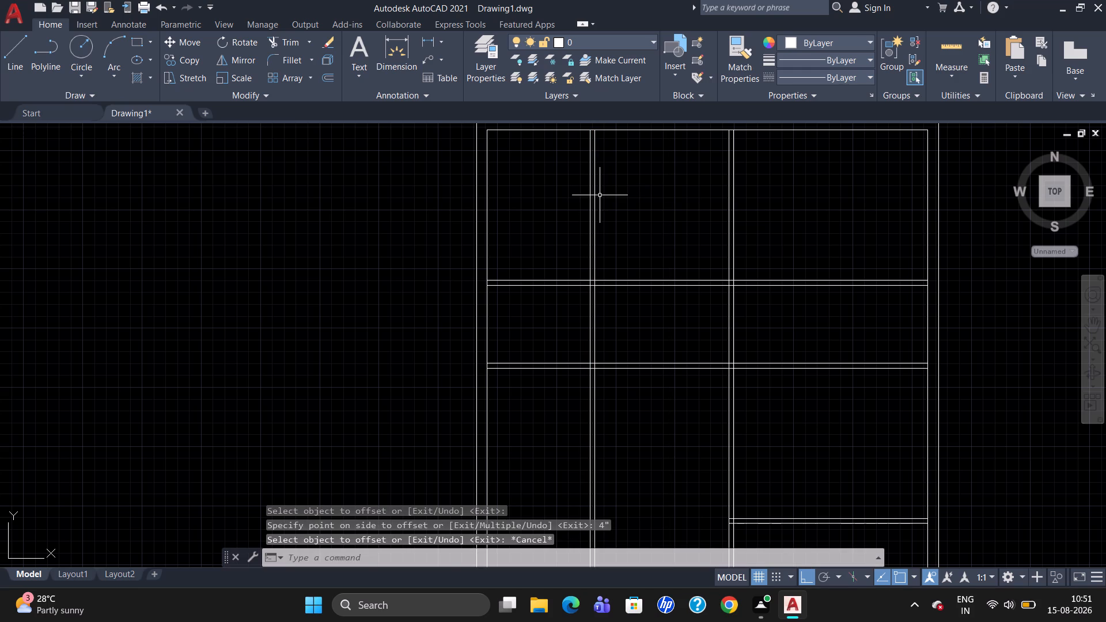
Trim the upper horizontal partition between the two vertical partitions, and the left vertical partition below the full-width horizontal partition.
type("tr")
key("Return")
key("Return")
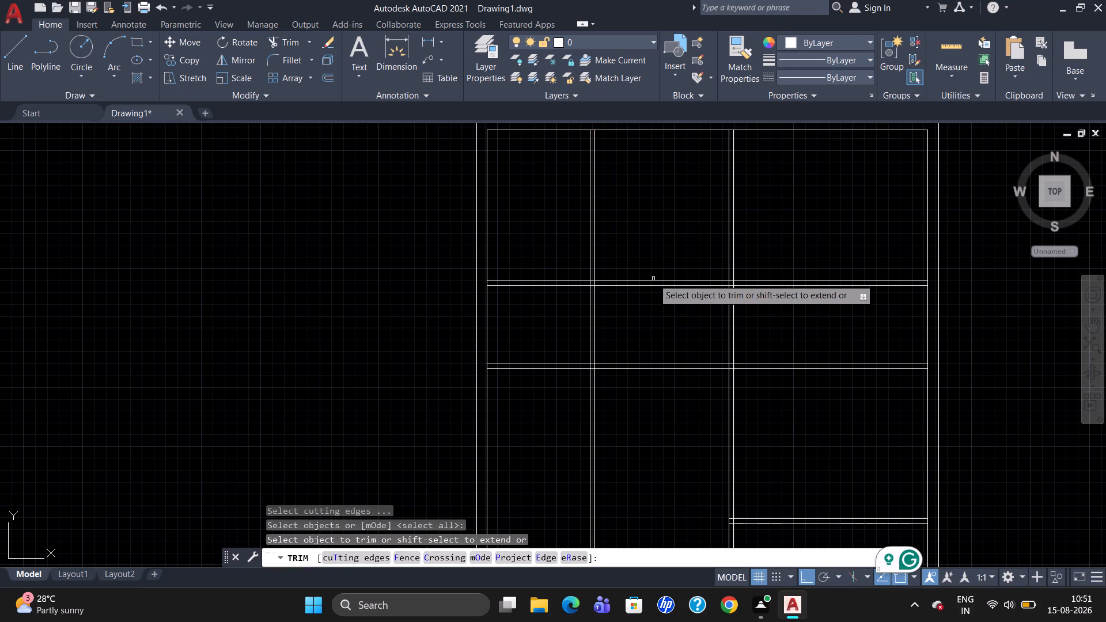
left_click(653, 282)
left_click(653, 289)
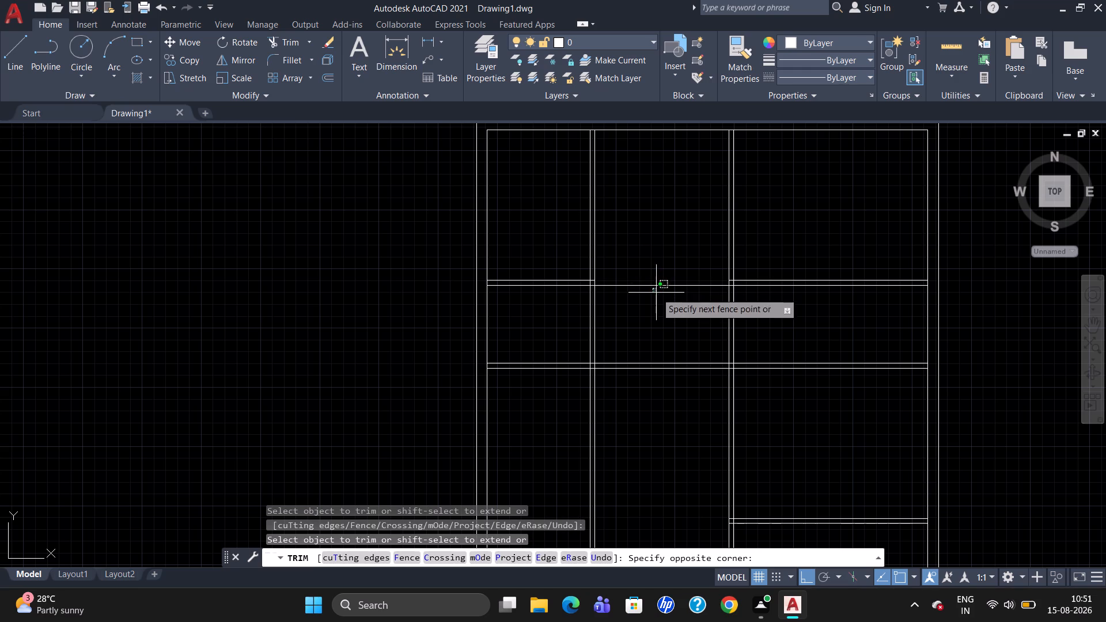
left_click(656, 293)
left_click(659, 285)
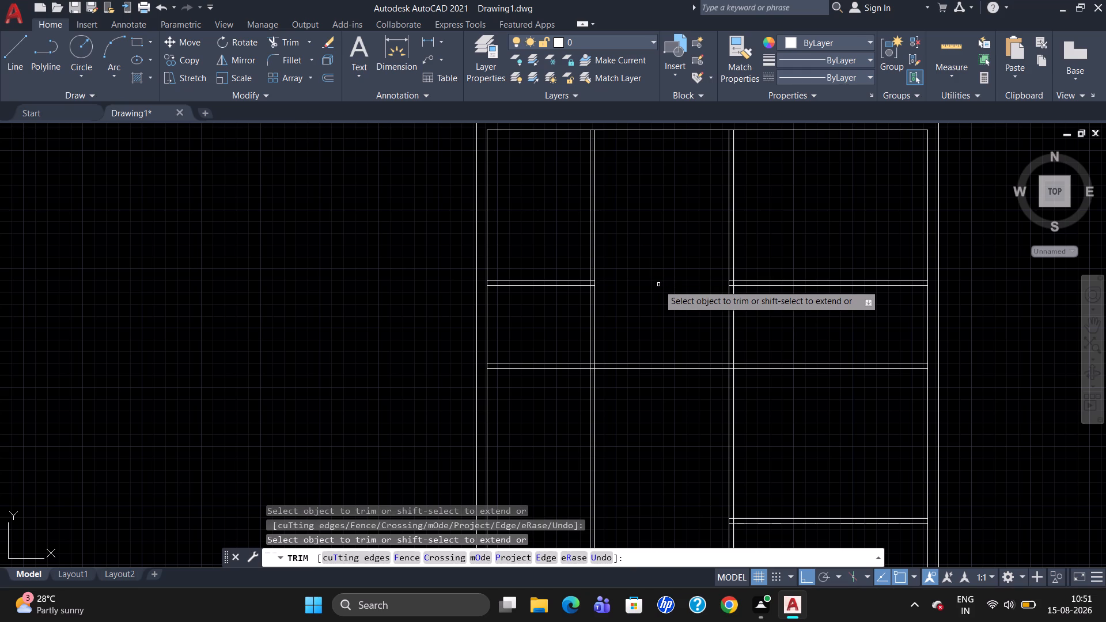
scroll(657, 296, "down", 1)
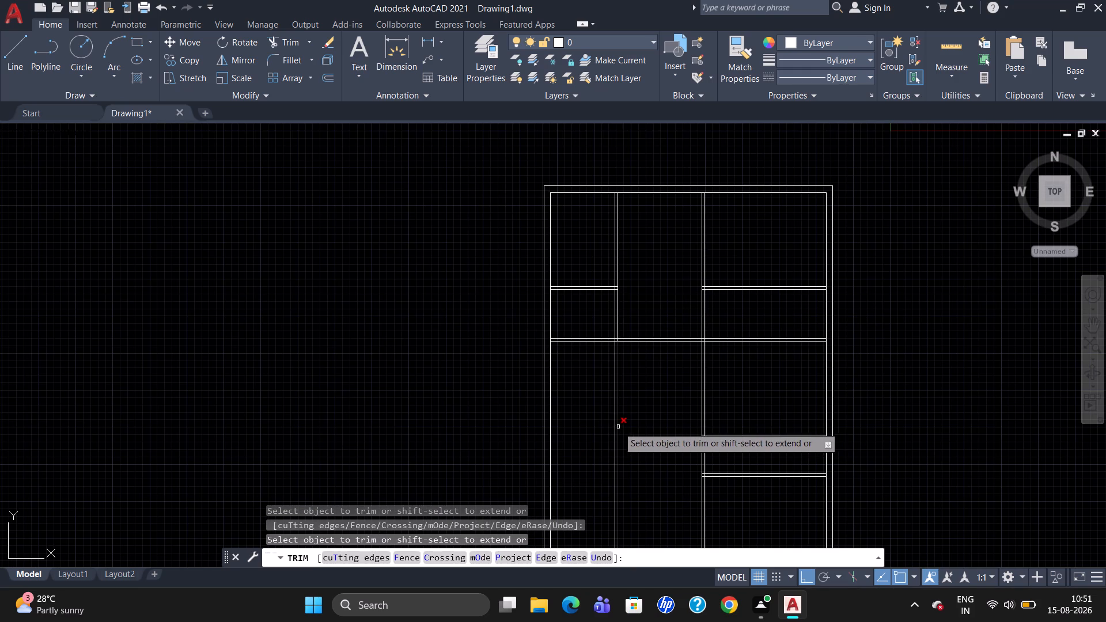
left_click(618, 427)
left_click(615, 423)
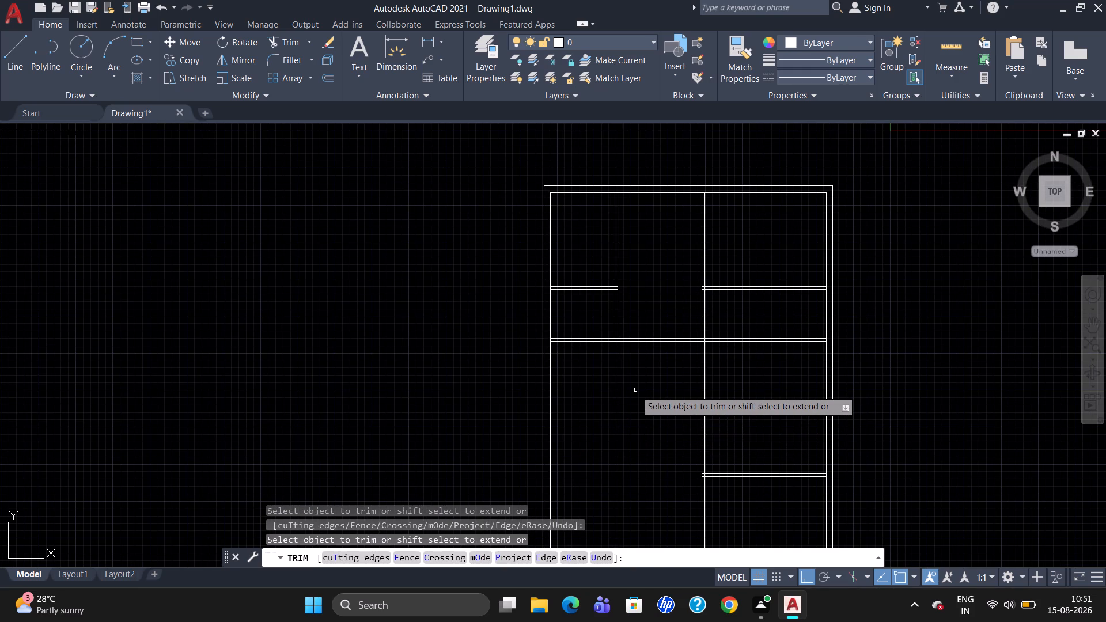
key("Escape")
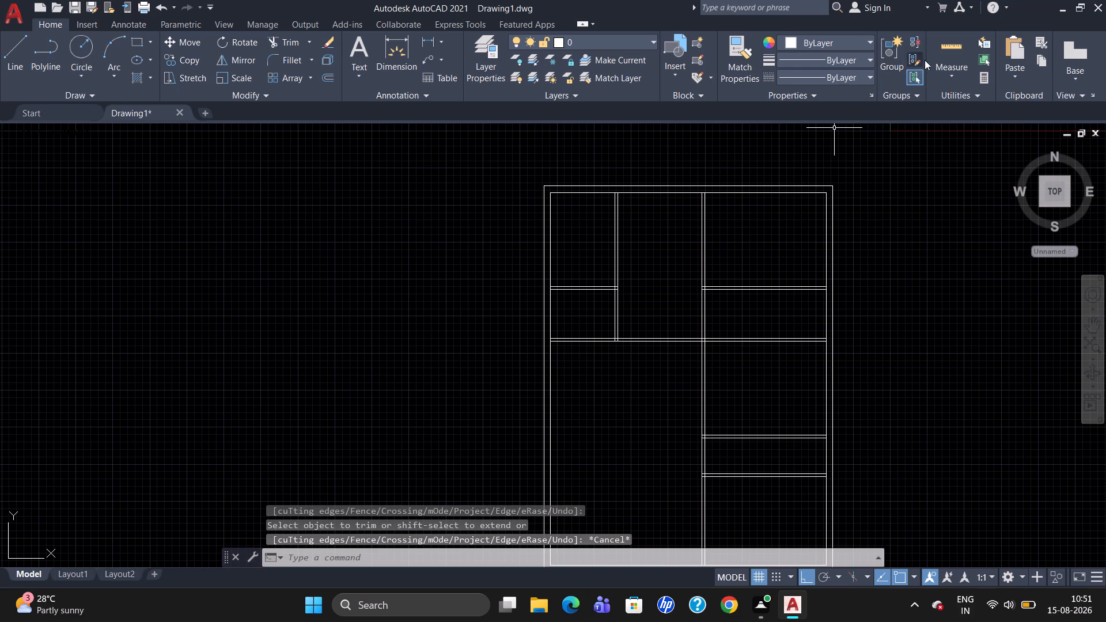
Measure the width and height of the upper right room.
left_click(946, 72)
left_click(956, 97)
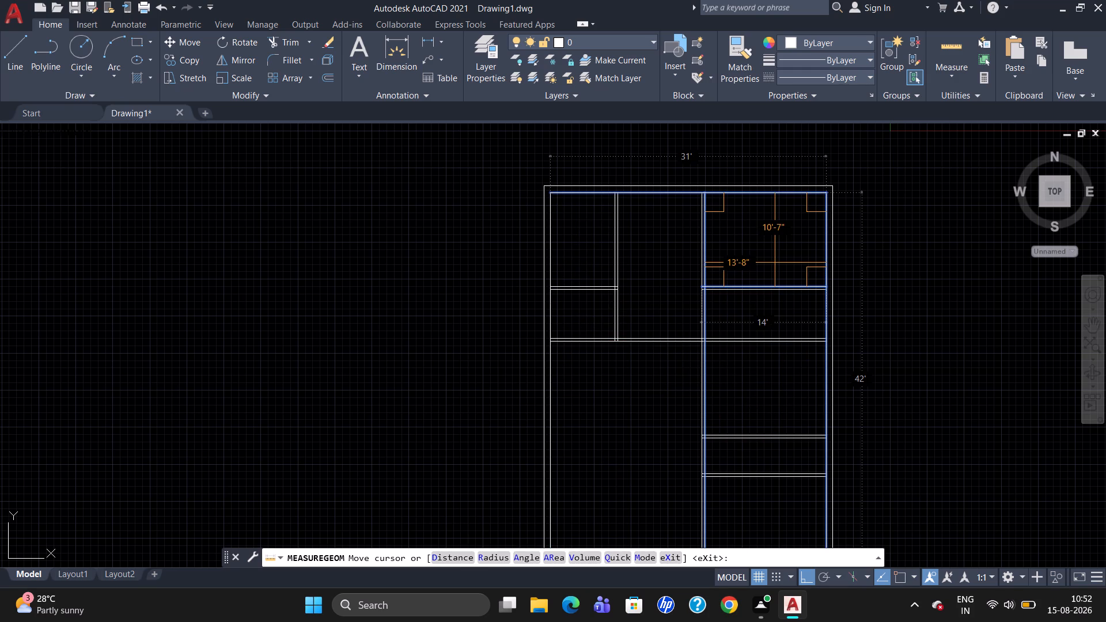
key("Escape")
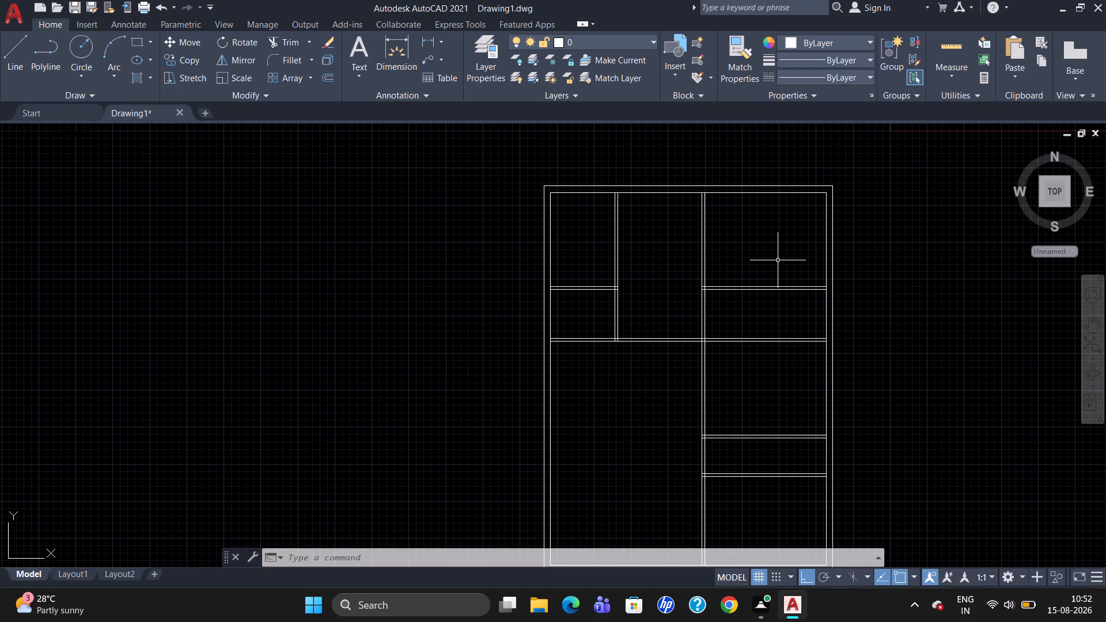
Erase the entire floor plan, including the outer walls and all partition lines.
scroll(824, 305, "down", 2)
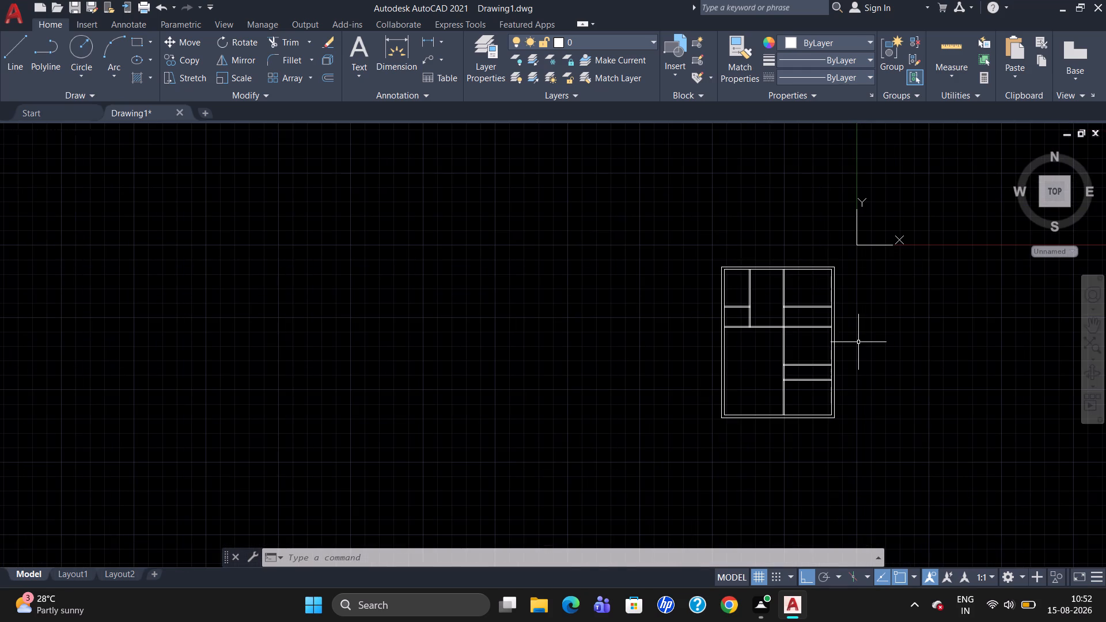
scroll(904, 395, "up", 1)
left_click_drag(893, 377, 571, 332)
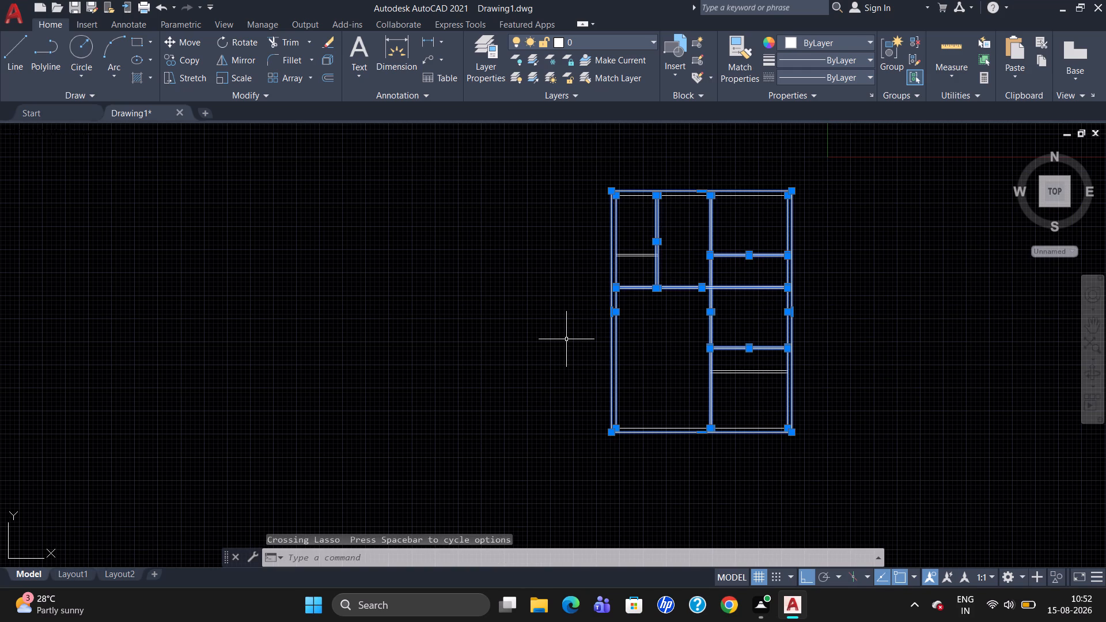
key("Delete")
left_click_drag(952, 483, 601, 438)
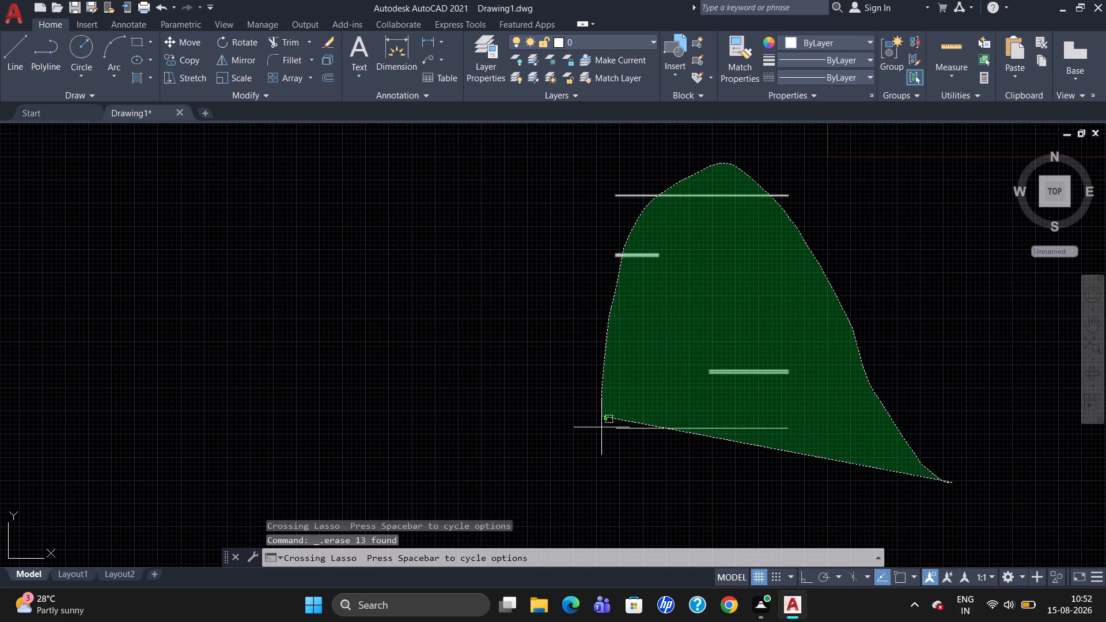
left_click_drag(601, 438, 604, 459)
key("Delete")
Draw a new outline rectangle 32'-5" wide by 43'5" high in the empty drawing area.
type("rec")
key("Return")
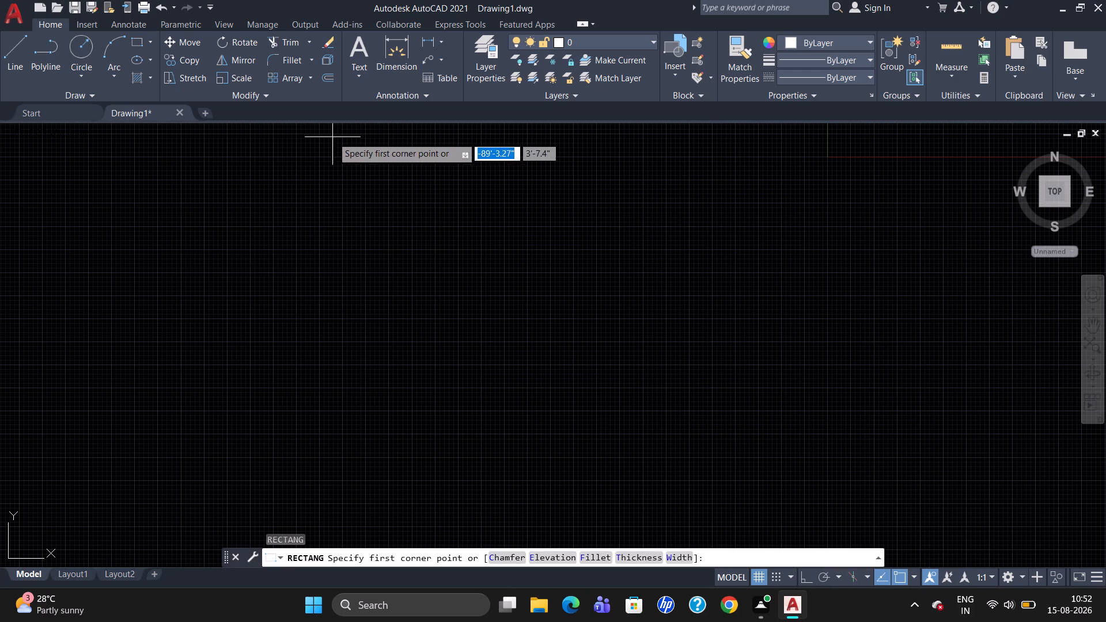
left_click(358, 181)
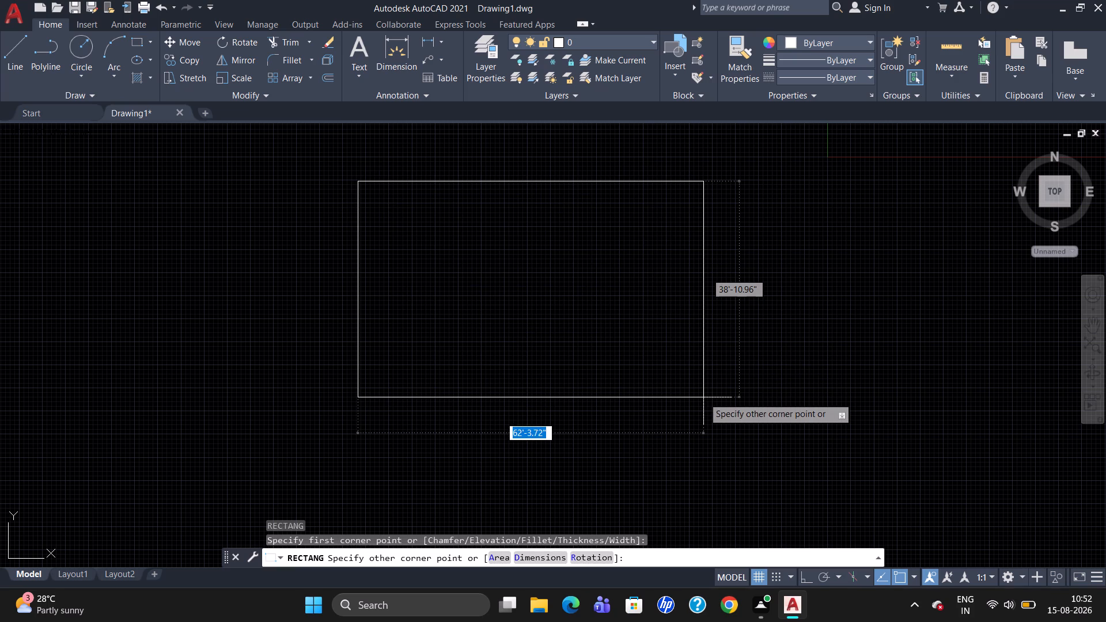
type("32")
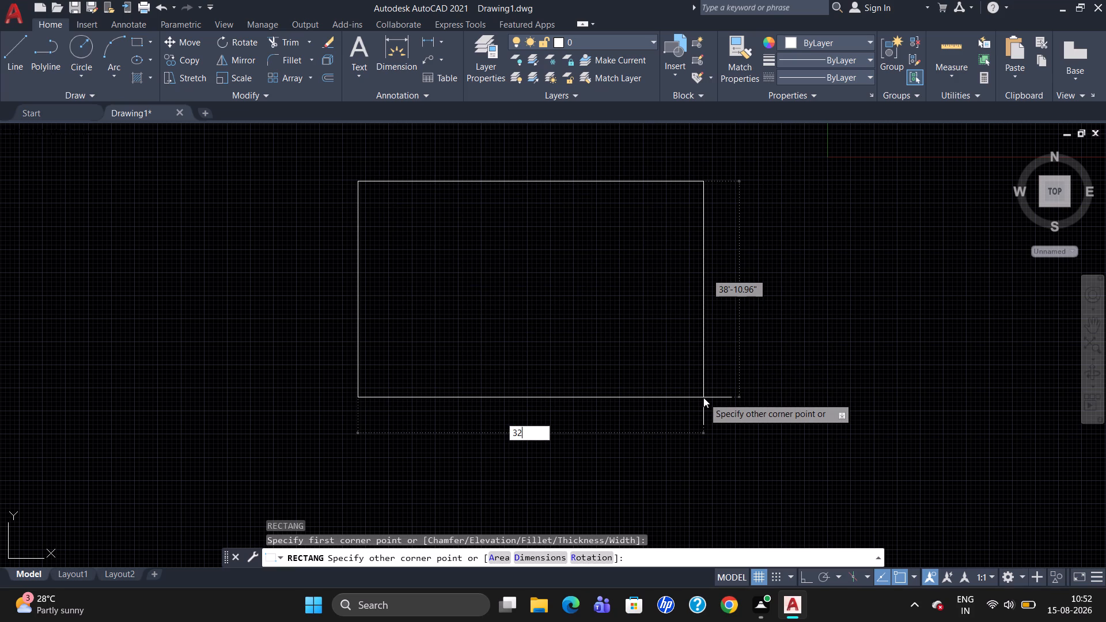
type("'-5")
key("shift+quotedbl")
key("Tab")
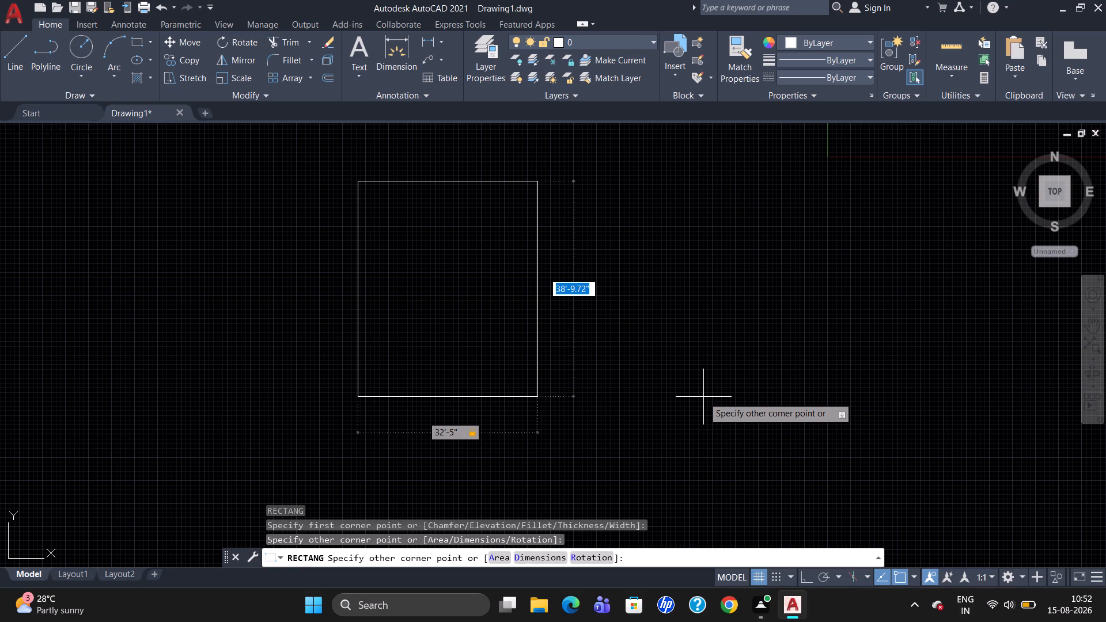
type("43")
key("apostrophe")
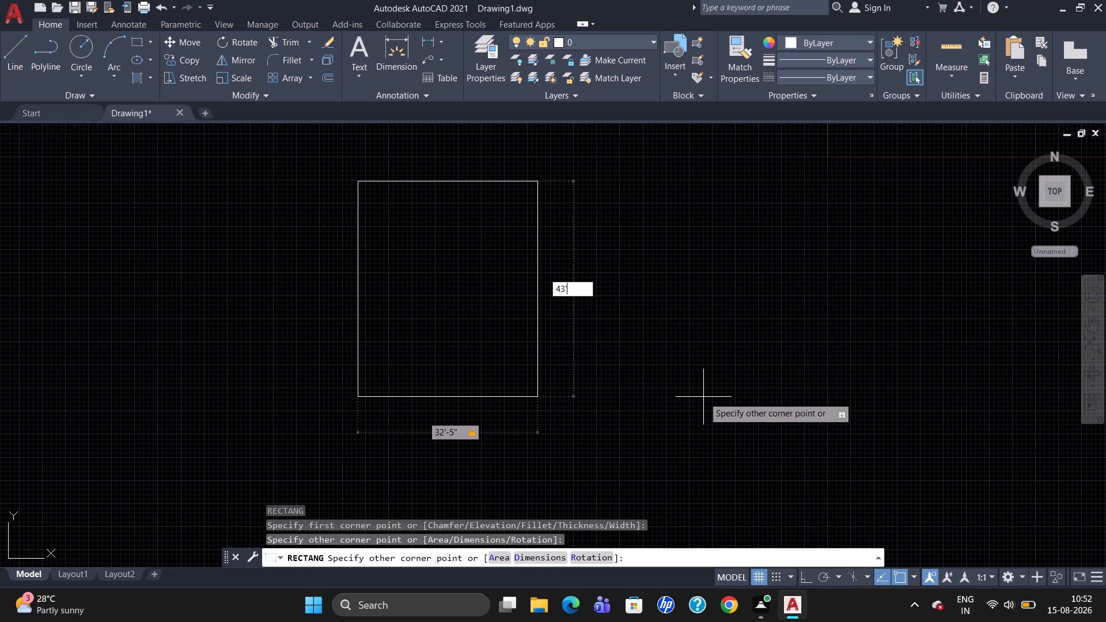
key("5")
key("shift+quotedbl")
key("Return")
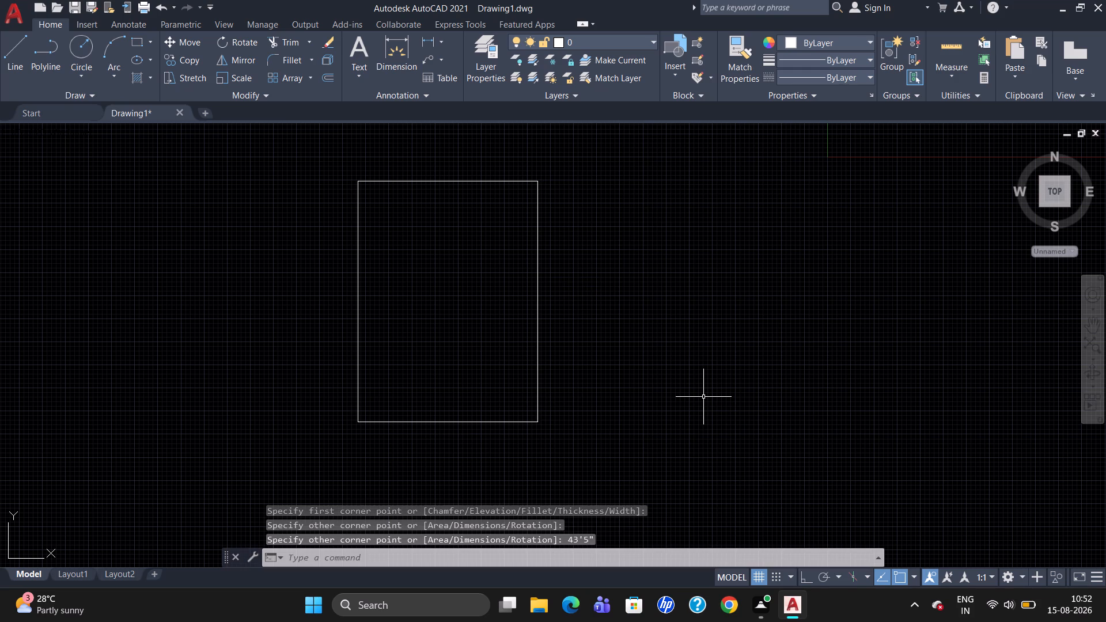
Offset the outline rectangle 9" inward to form the outer walls.
scroll(458, 233, "up", 2)
scroll(465, 232, "down", 2)
scroll(354, 225, "up", 1)
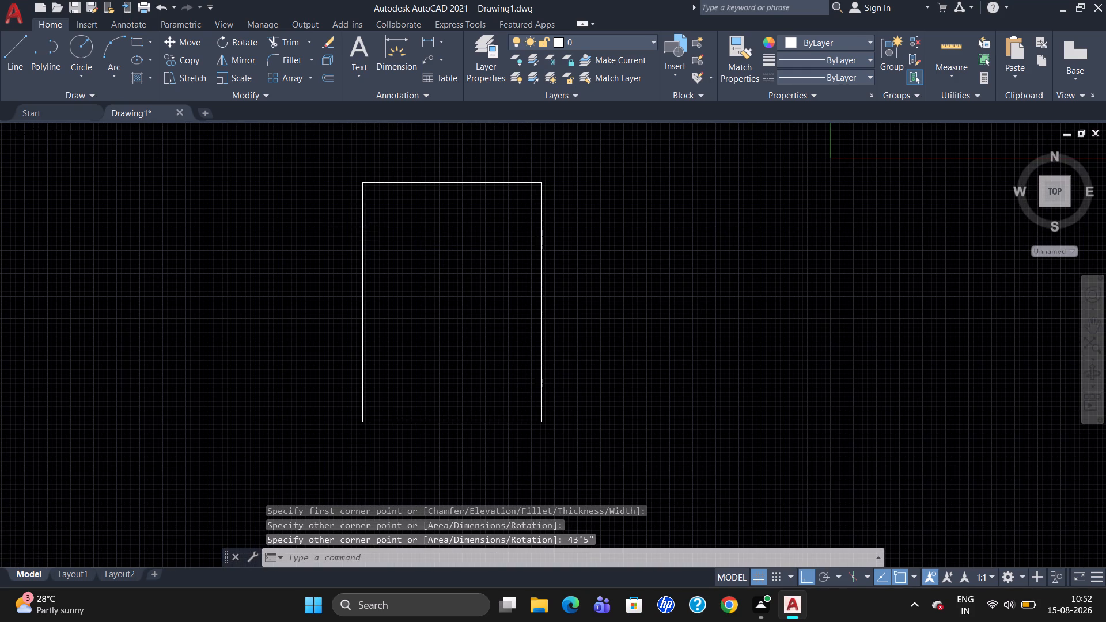
scroll(358, 225, "down", 1)
scroll(332, 244, "up", 1)
scroll(348, 241, "down", 1)
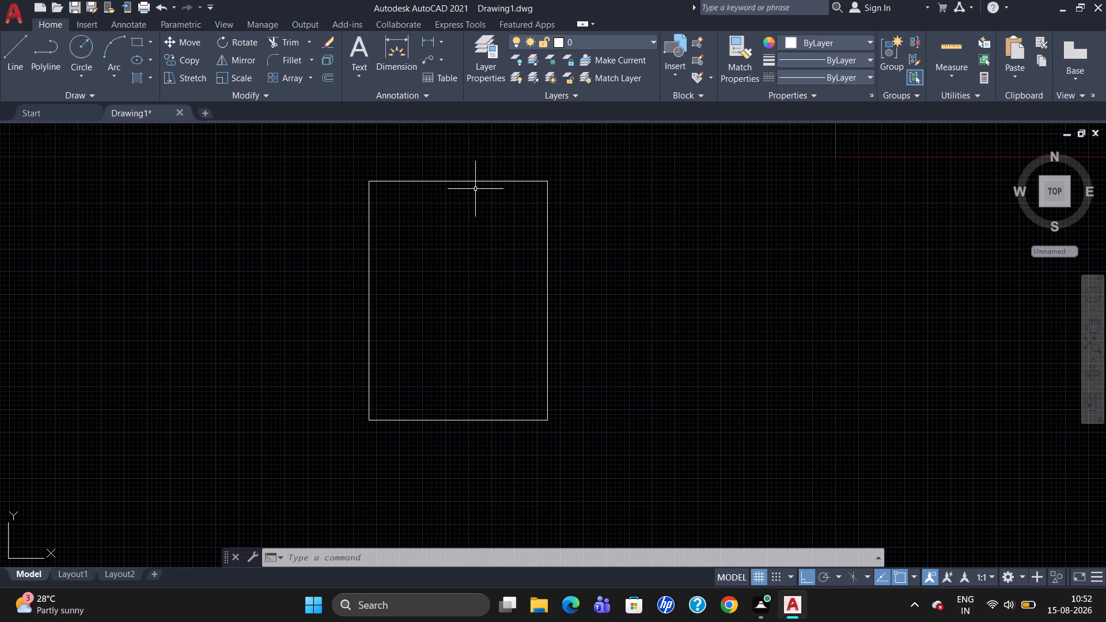
key("o")
key("Return")
key("9")
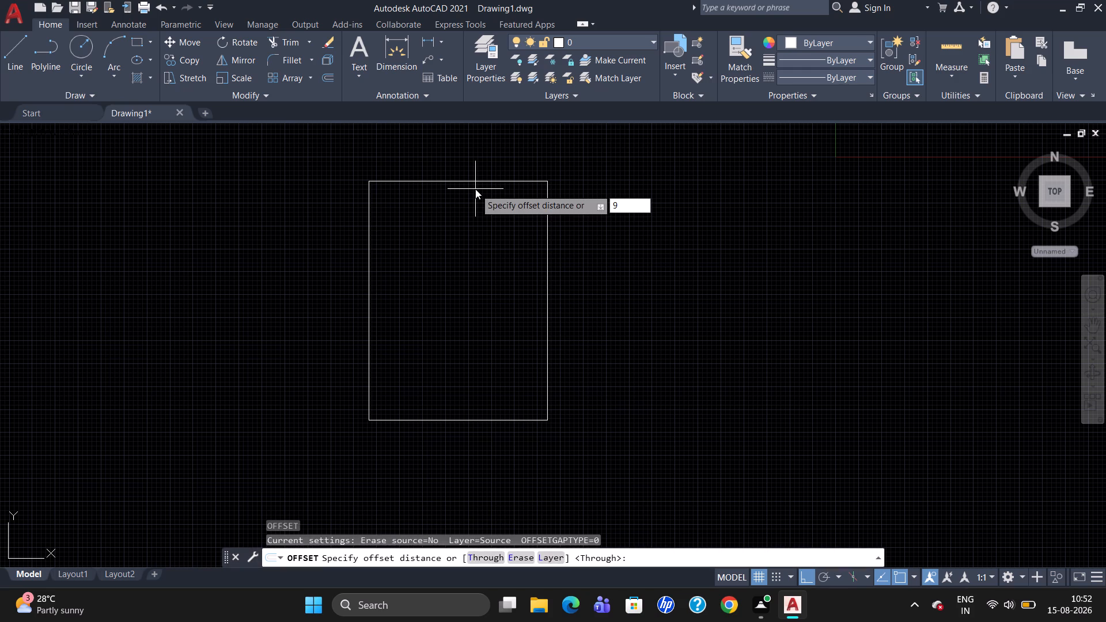
key("shift+quotedbl")
key("Return")
left_click(480, 181)
left_click(484, 201)
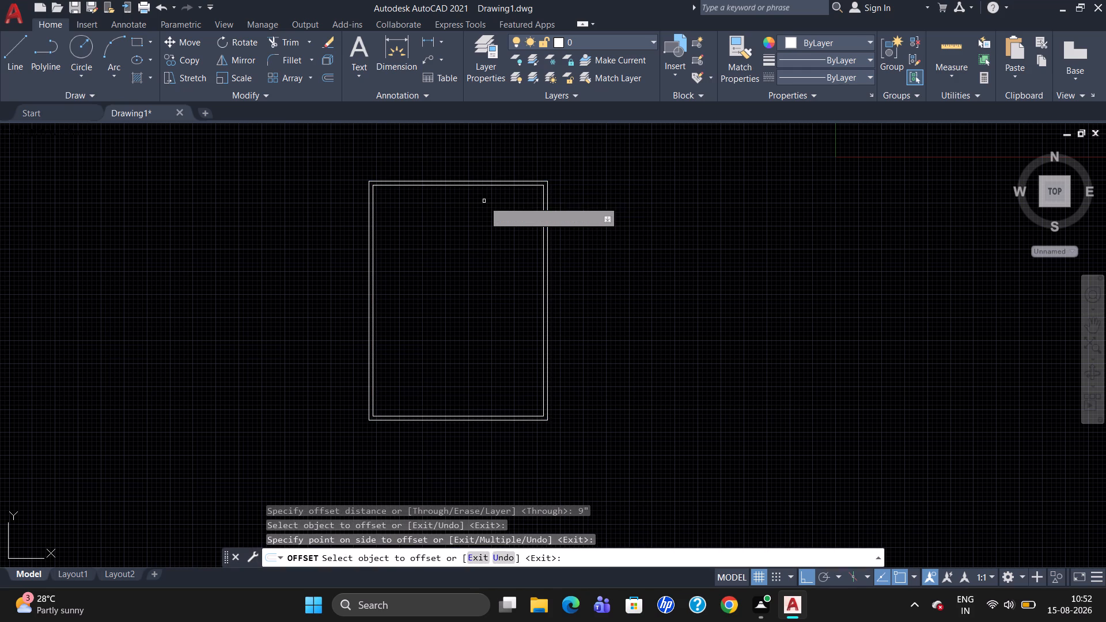
key("Escape")
Explode the inner wall rectangle into separate lines.
left_click(467, 184)
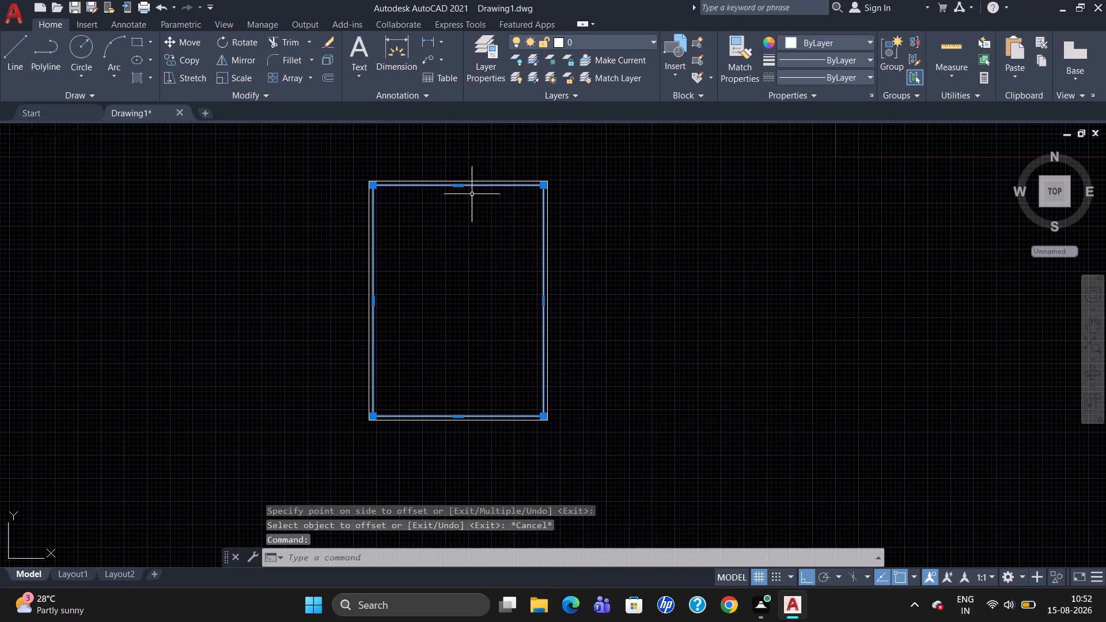
key("x")
key("Return")
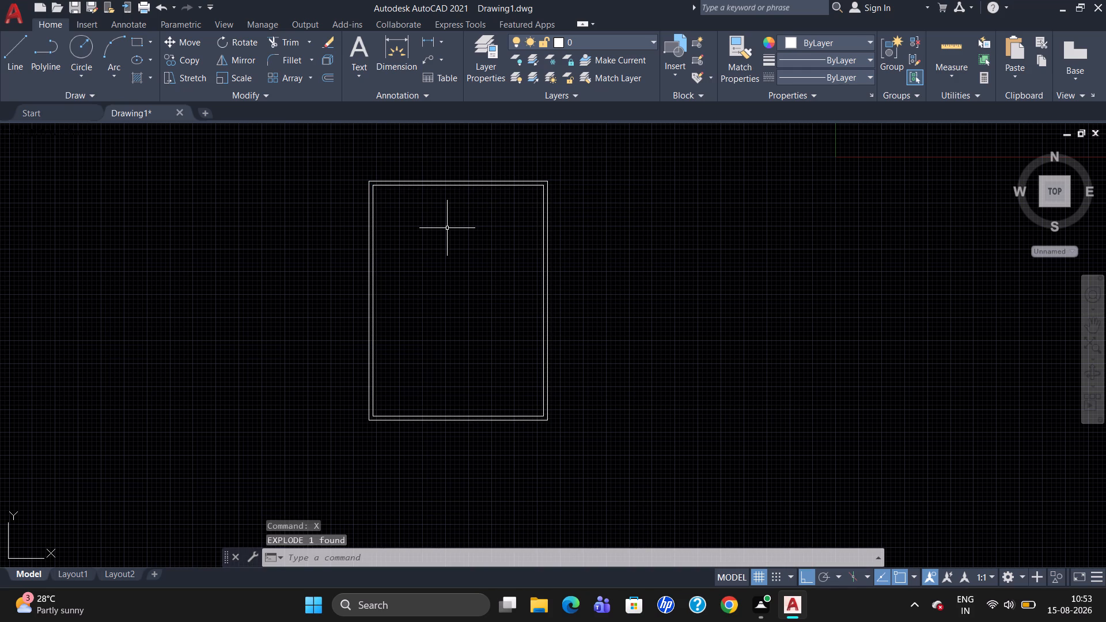
Offset the left outer wall's inner line 7'-3" to the right, and offset the new line another 4" to the right.
scroll(377, 274, "up", 1)
scroll(378, 277, "down", 1)
scroll(394, 269, "up", 1)
scroll(399, 276, "down", 1)
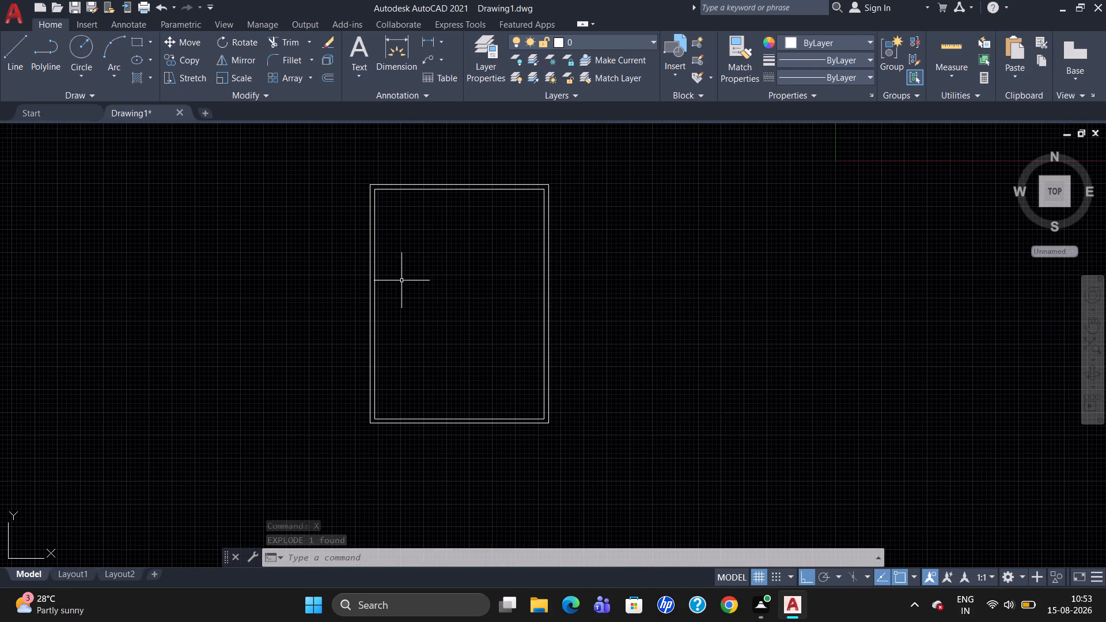
scroll(389, 272, "up", 1)
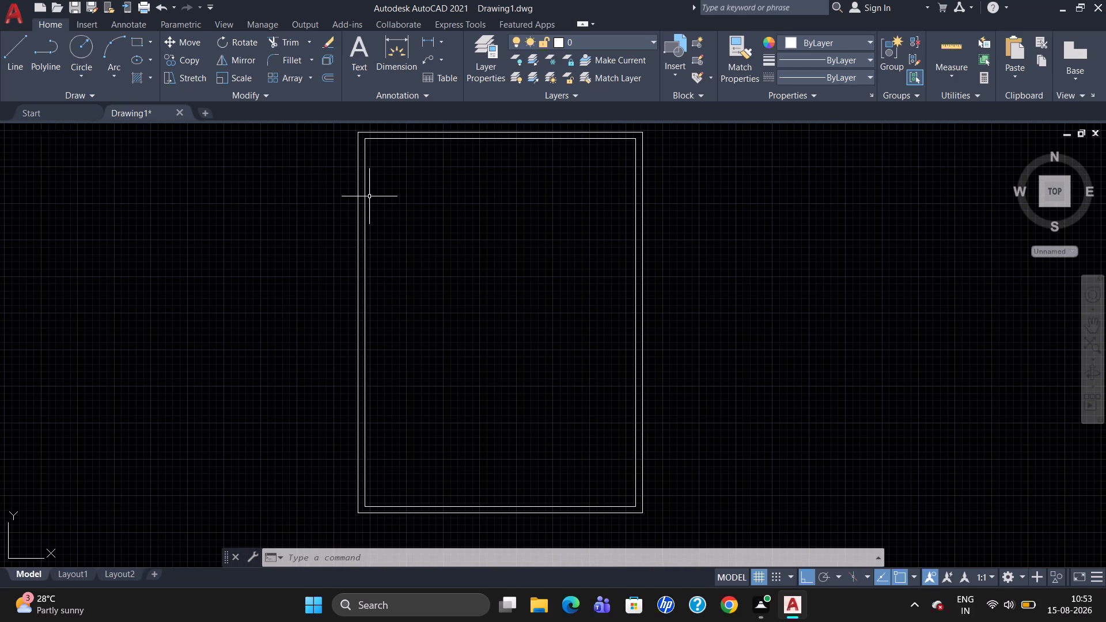
key("o")
key("Return")
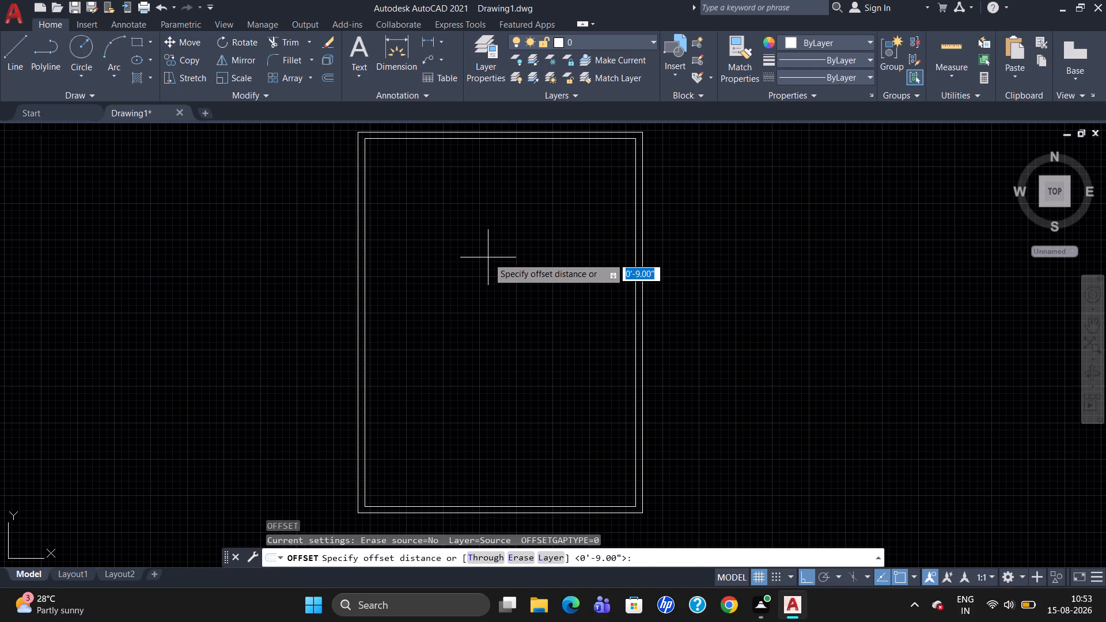
key("7")
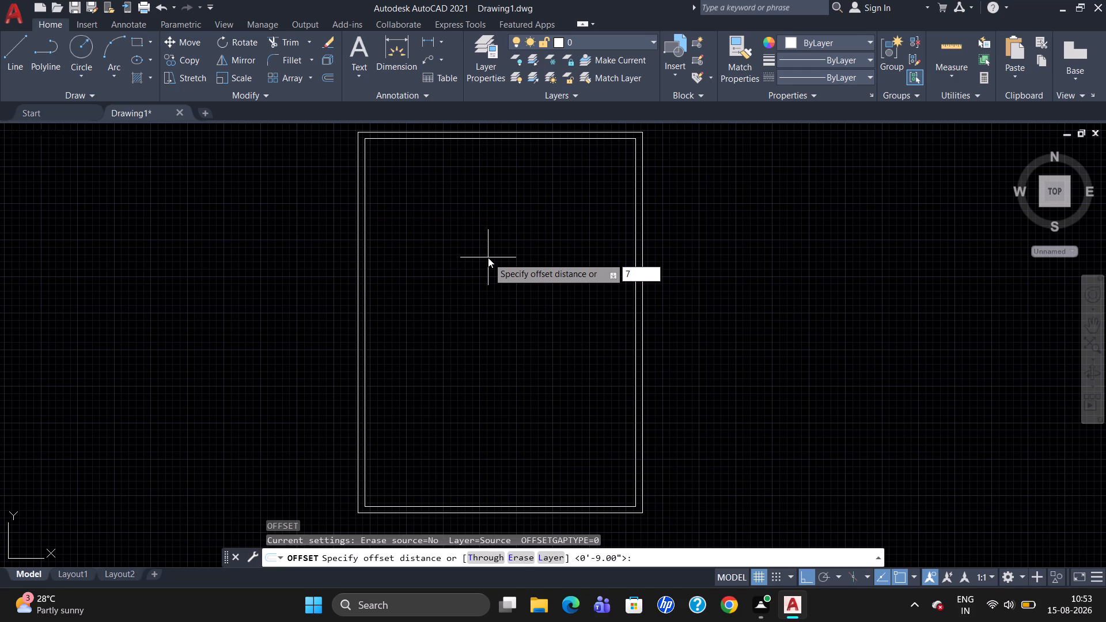
type("'-3\"")
key("Return")
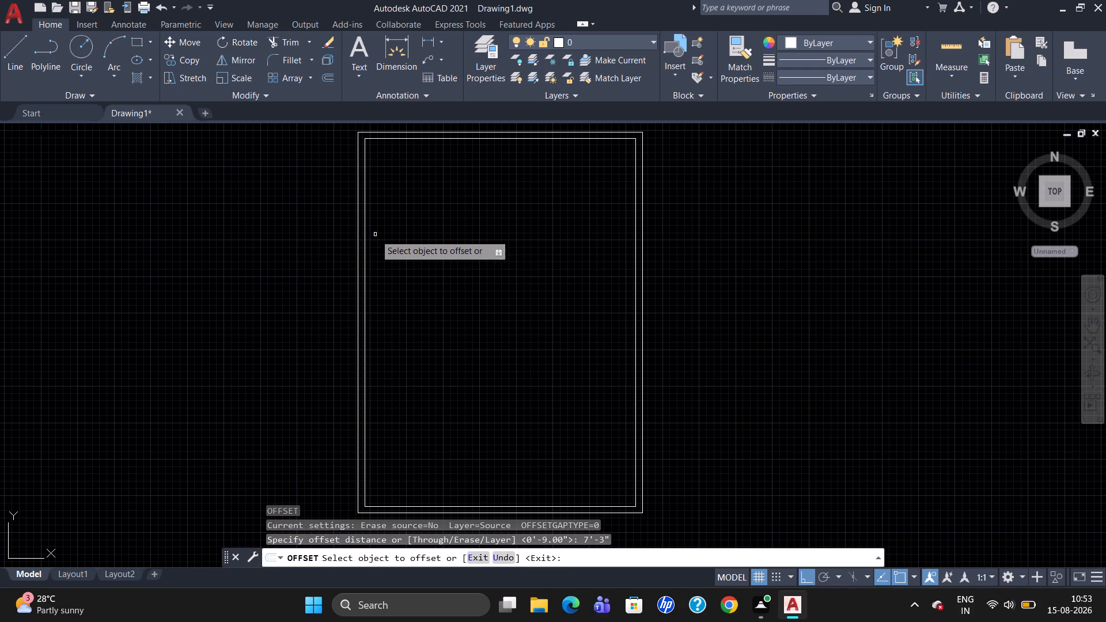
left_click(365, 234)
left_click(409, 249)
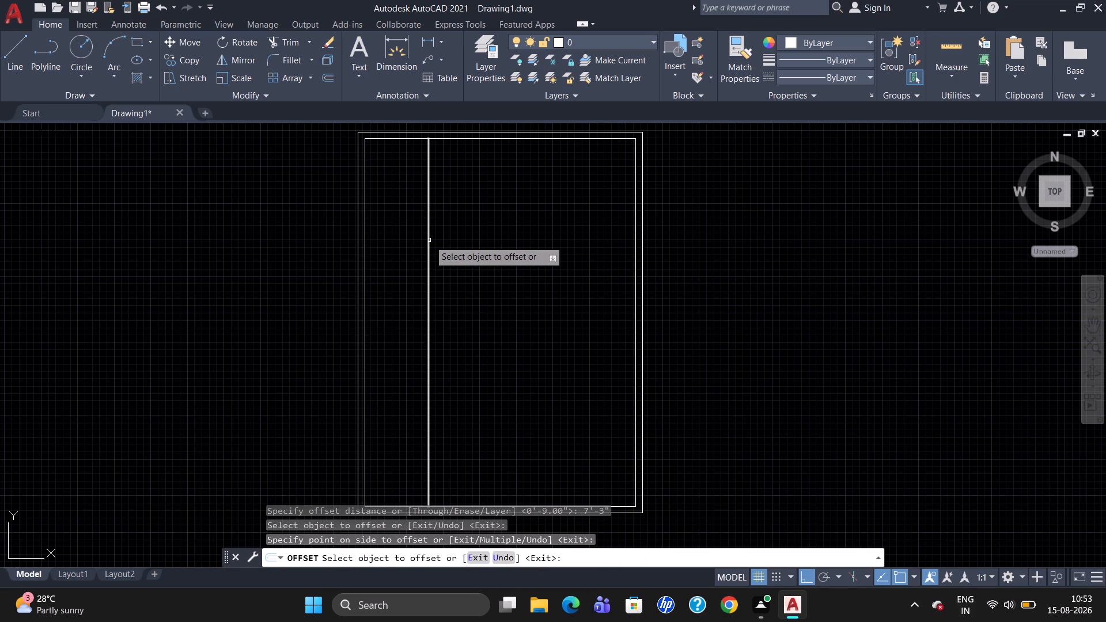
scroll(429, 240, "up", 1)
left_click(428, 240)
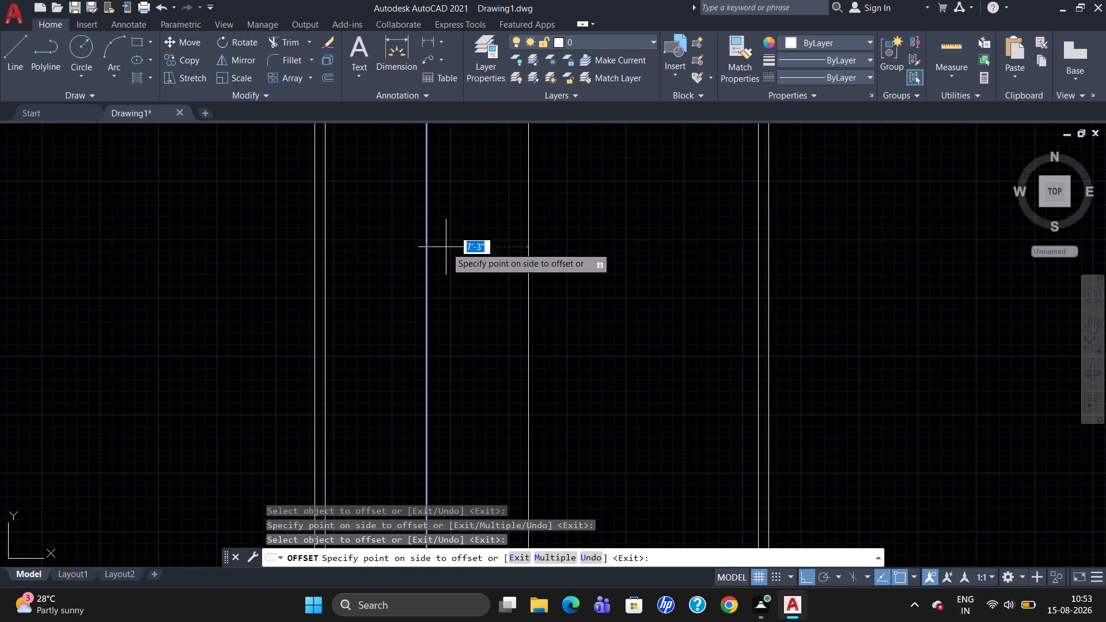
type("4\"")
key("Return")
key("BackSpace")
type("4\"")
key("Return")
key("Escape")
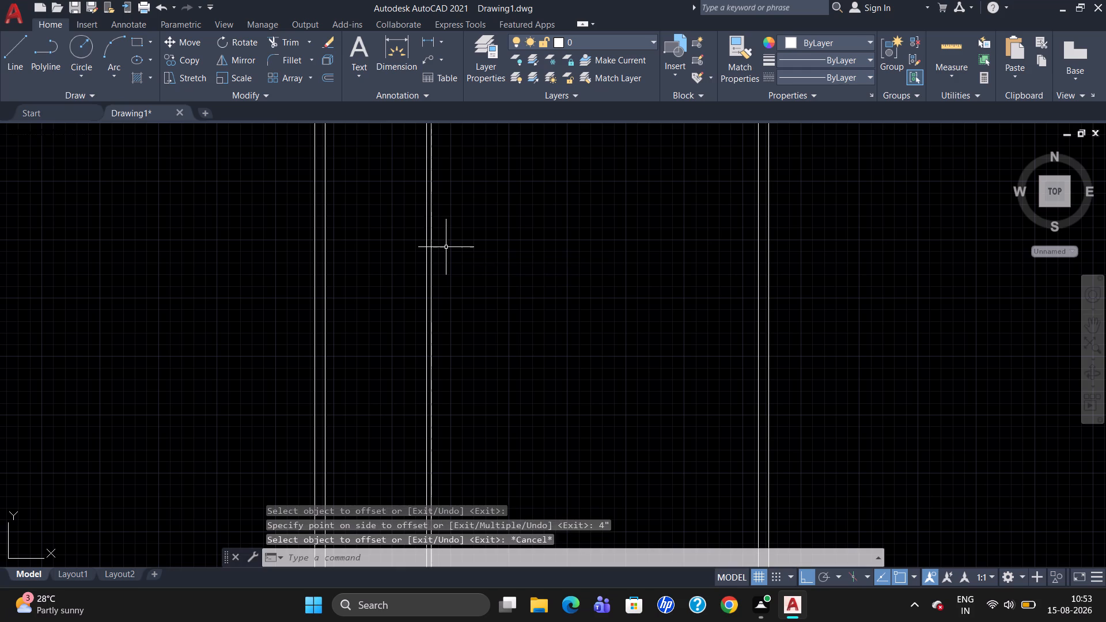
scroll(453, 286, "down", 2)
scroll(449, 227, "up", 2)
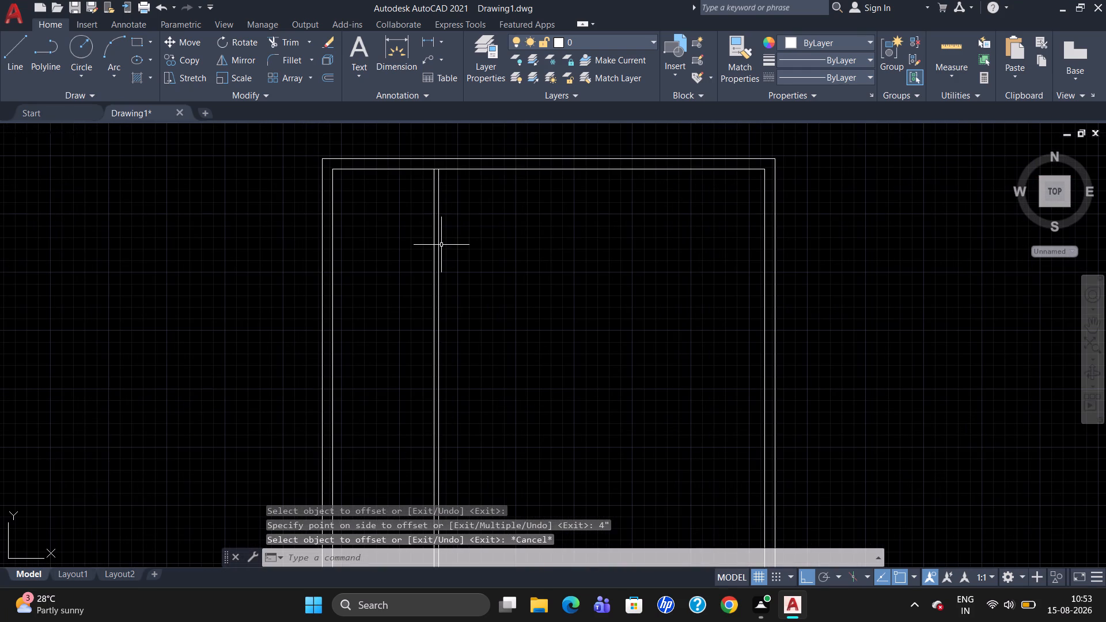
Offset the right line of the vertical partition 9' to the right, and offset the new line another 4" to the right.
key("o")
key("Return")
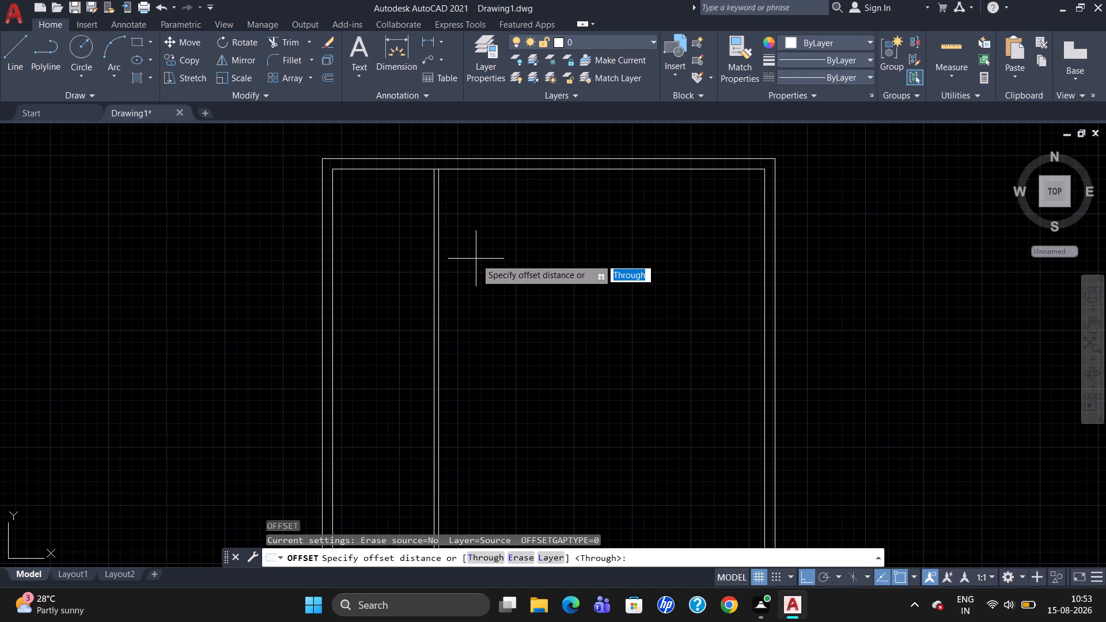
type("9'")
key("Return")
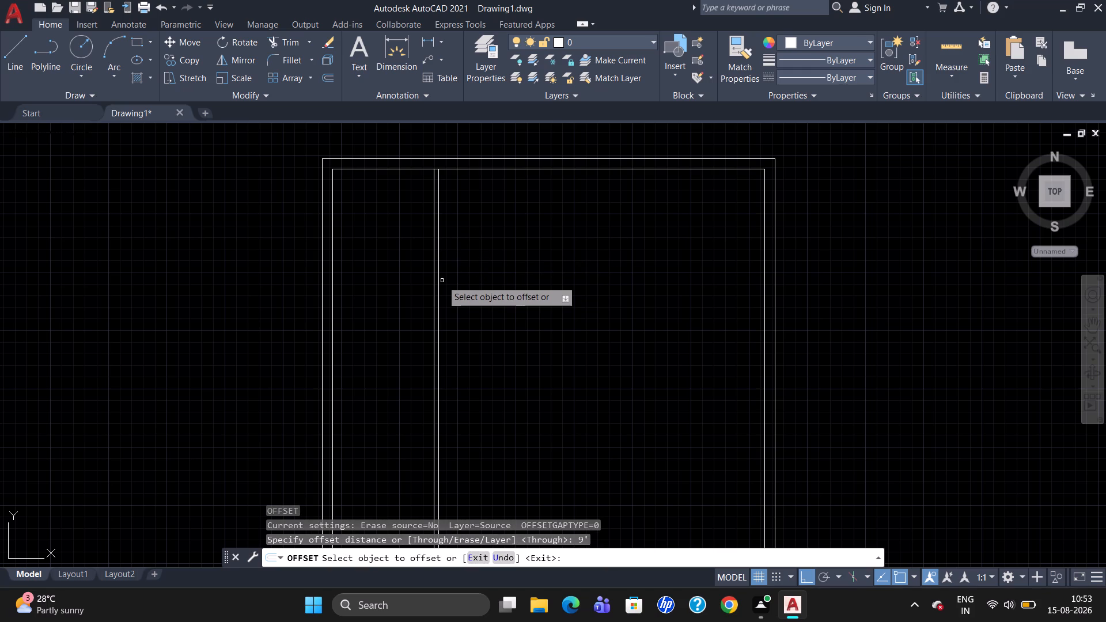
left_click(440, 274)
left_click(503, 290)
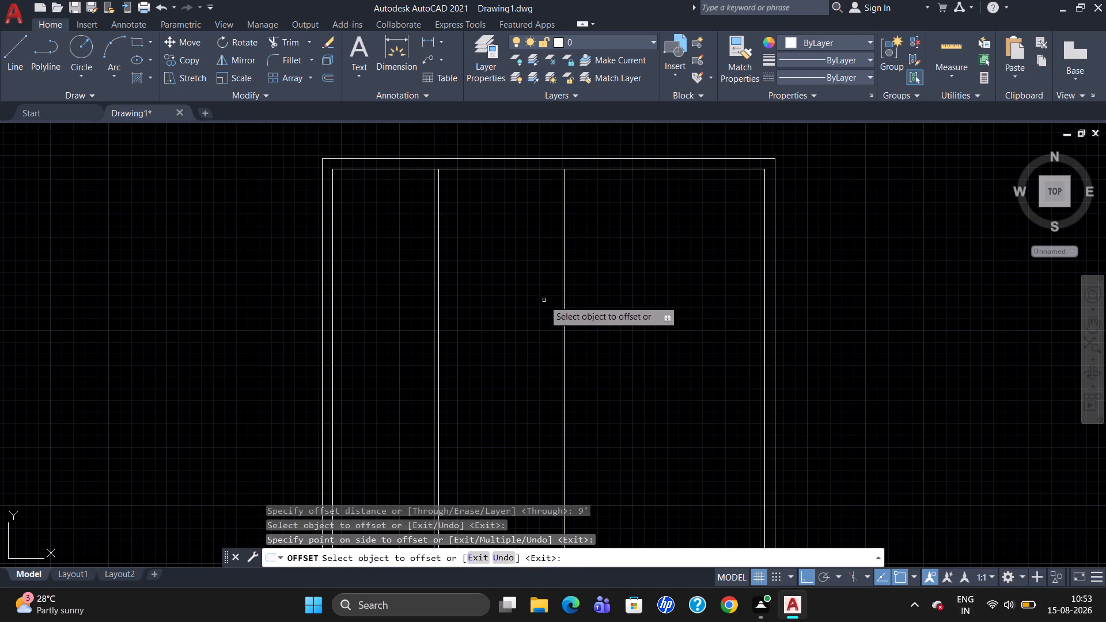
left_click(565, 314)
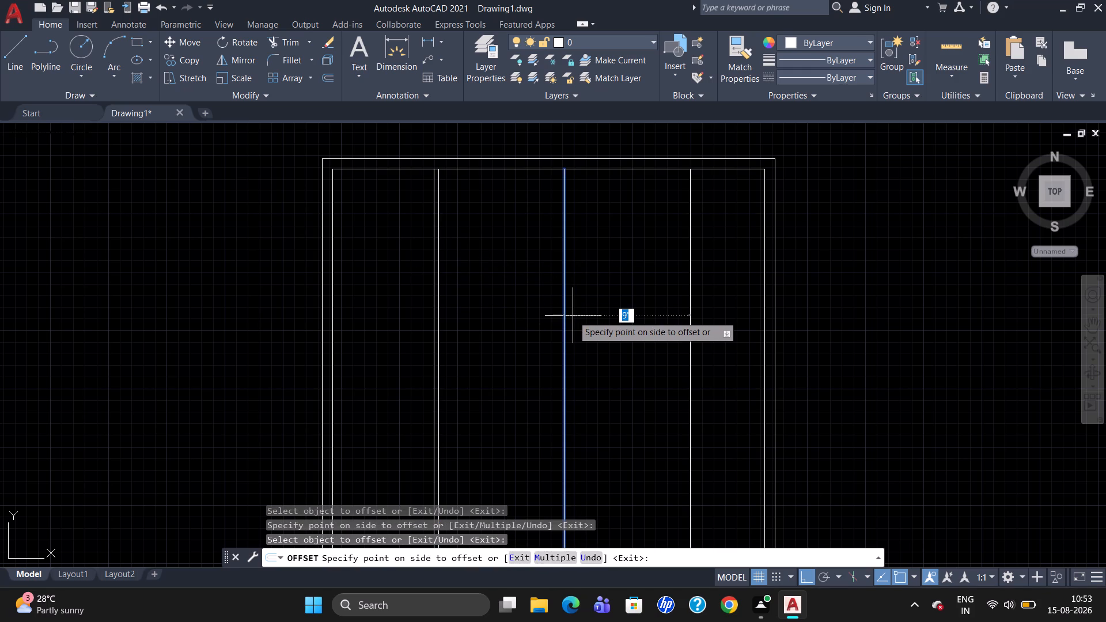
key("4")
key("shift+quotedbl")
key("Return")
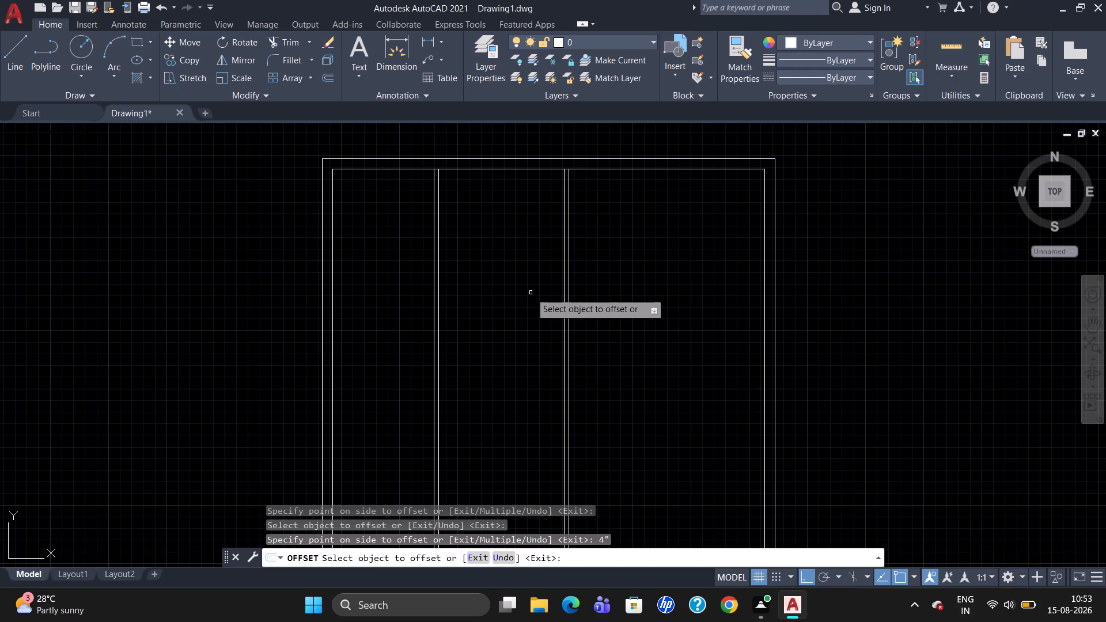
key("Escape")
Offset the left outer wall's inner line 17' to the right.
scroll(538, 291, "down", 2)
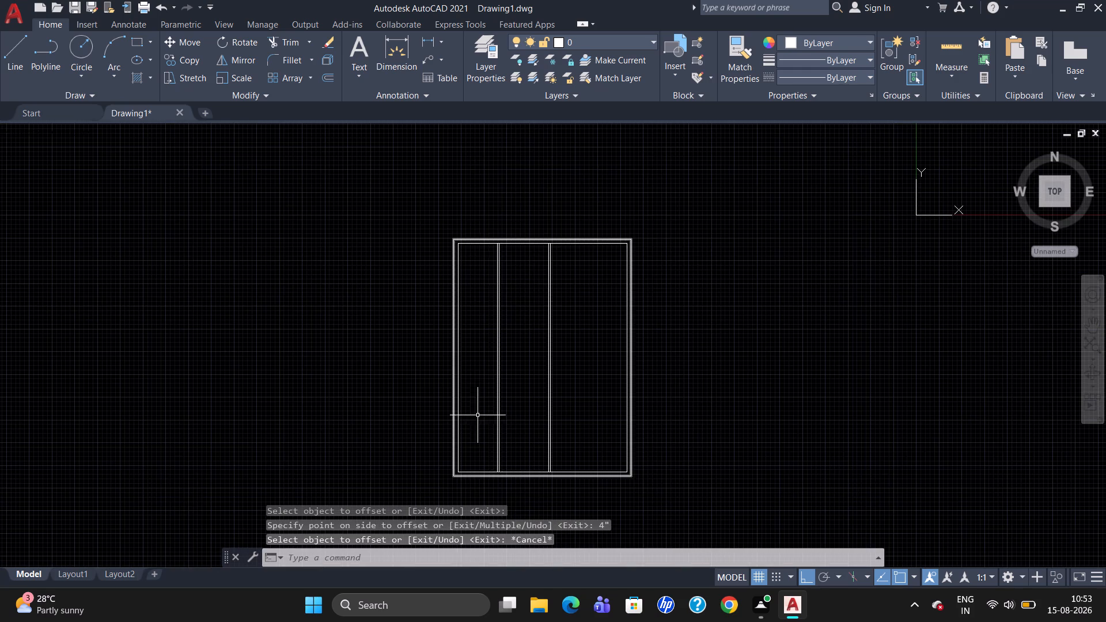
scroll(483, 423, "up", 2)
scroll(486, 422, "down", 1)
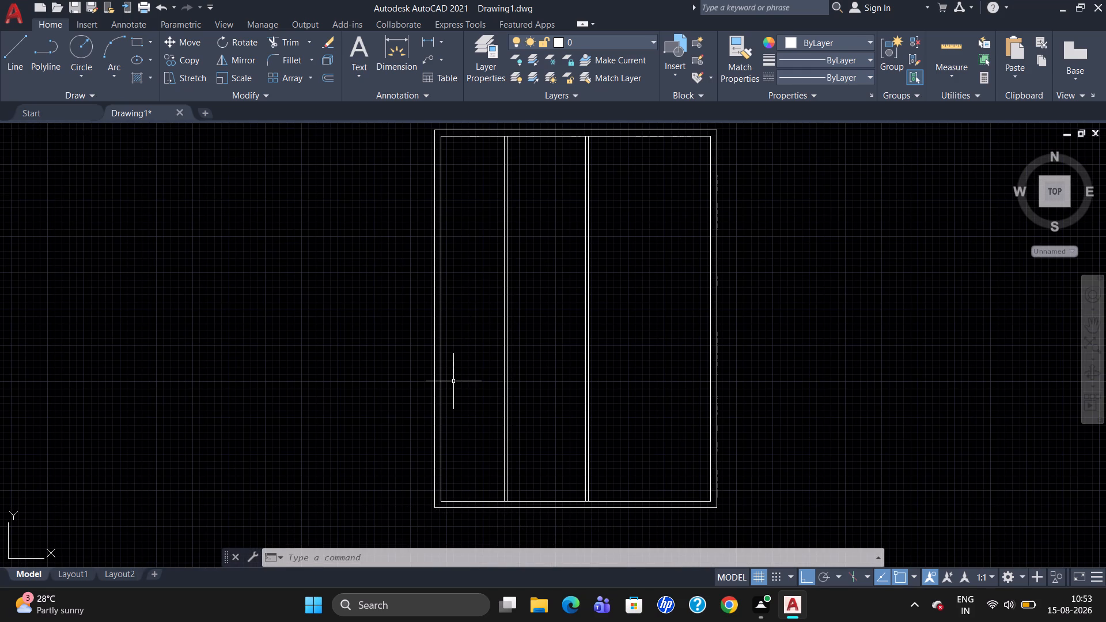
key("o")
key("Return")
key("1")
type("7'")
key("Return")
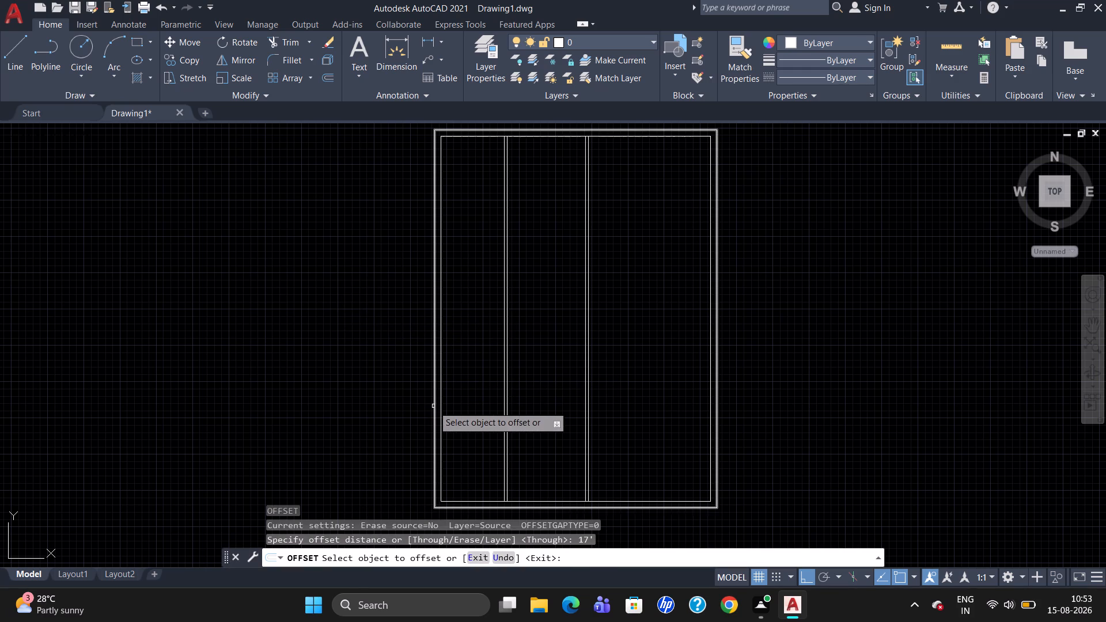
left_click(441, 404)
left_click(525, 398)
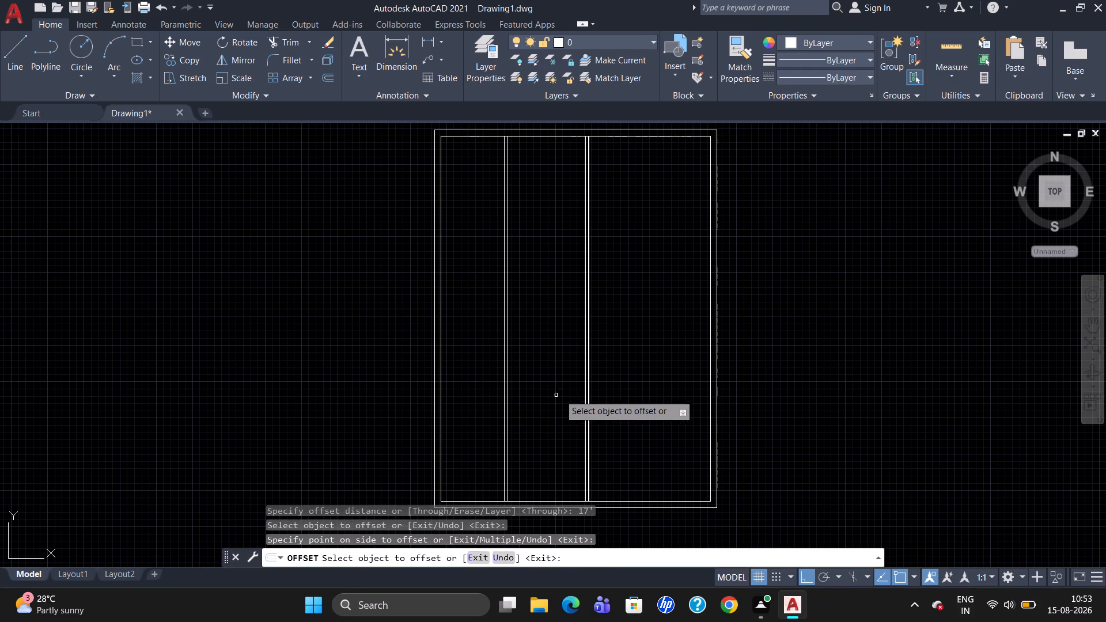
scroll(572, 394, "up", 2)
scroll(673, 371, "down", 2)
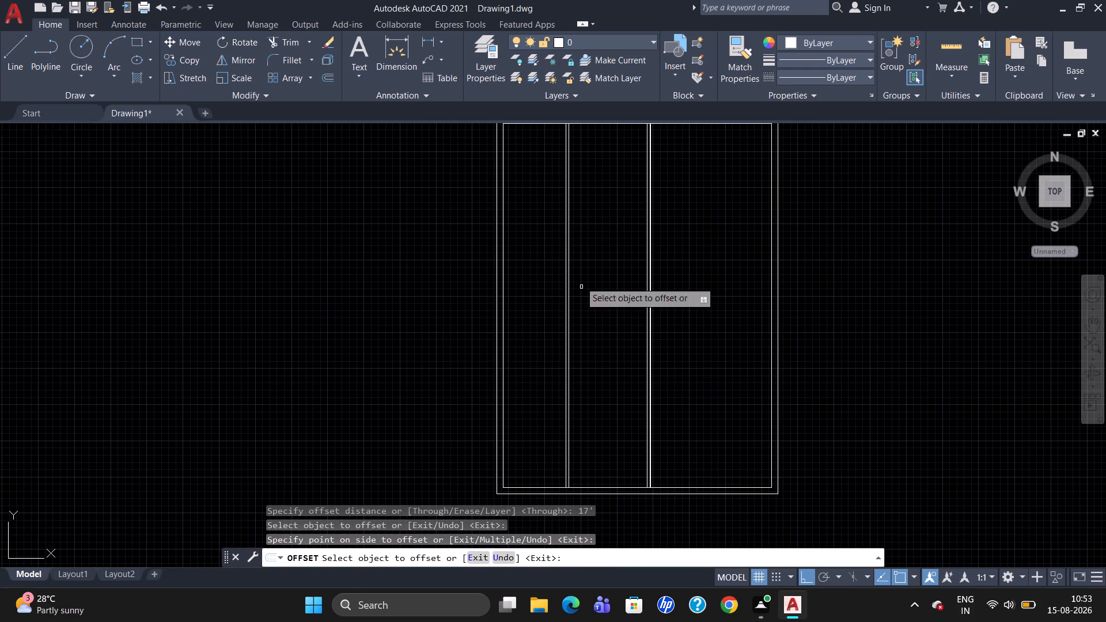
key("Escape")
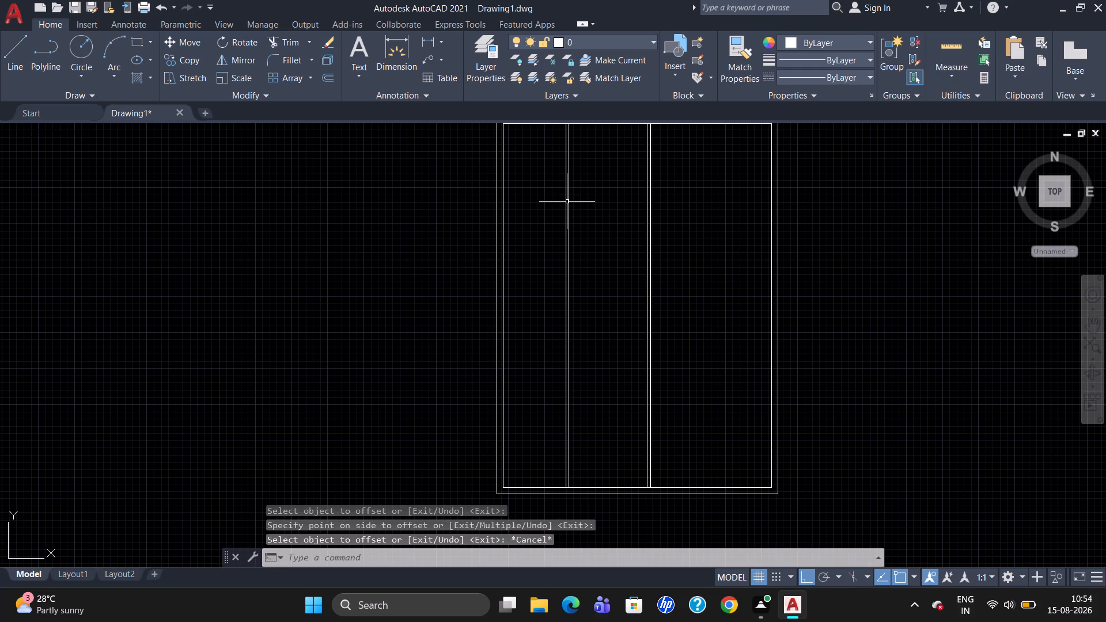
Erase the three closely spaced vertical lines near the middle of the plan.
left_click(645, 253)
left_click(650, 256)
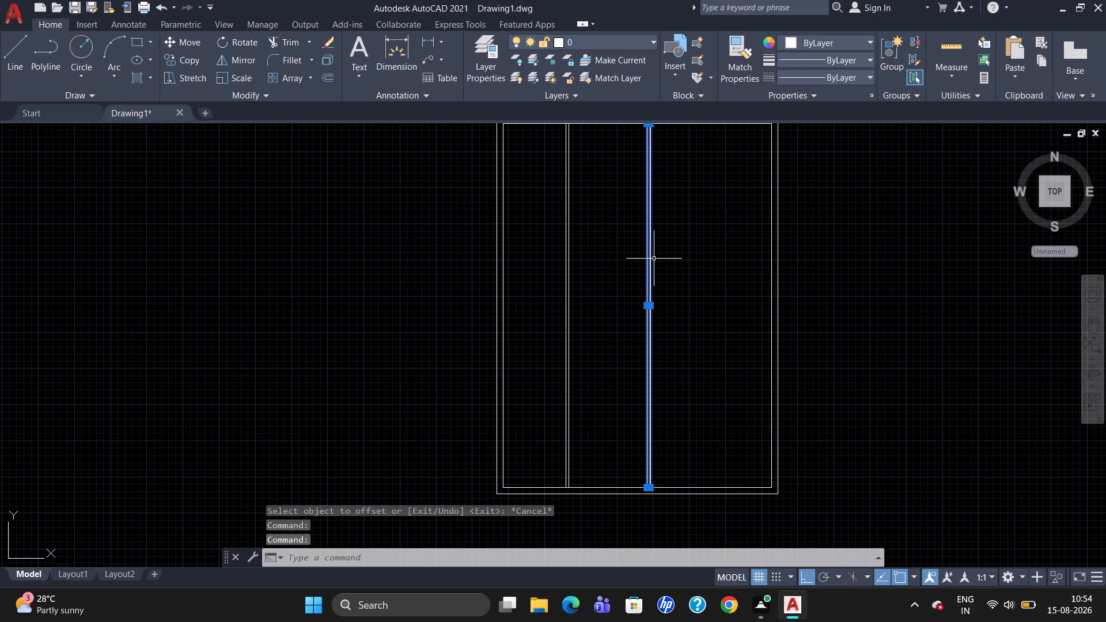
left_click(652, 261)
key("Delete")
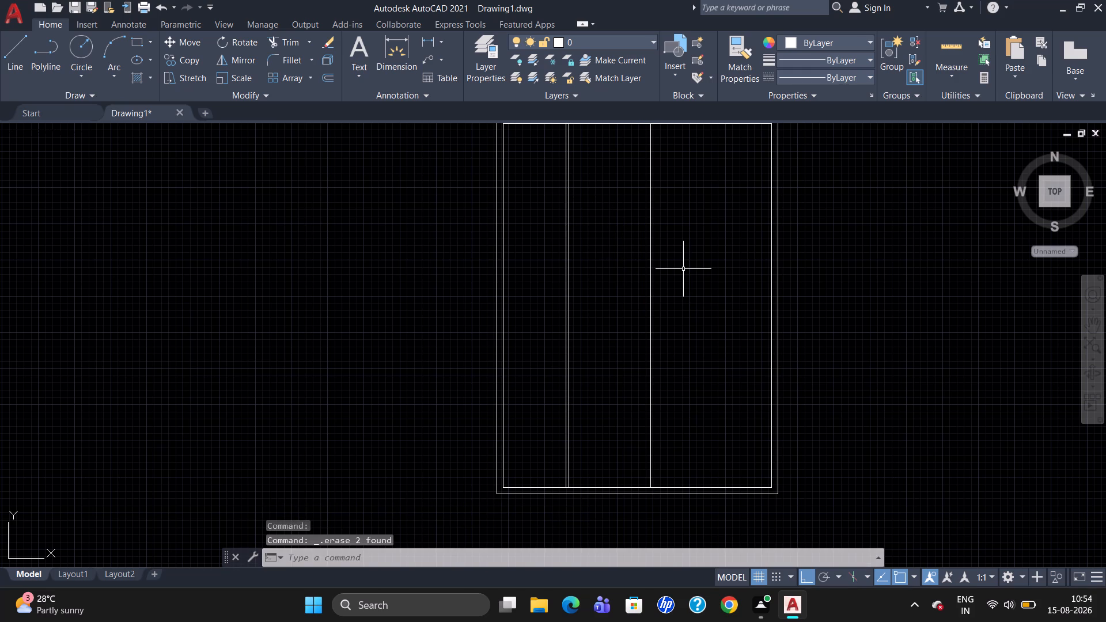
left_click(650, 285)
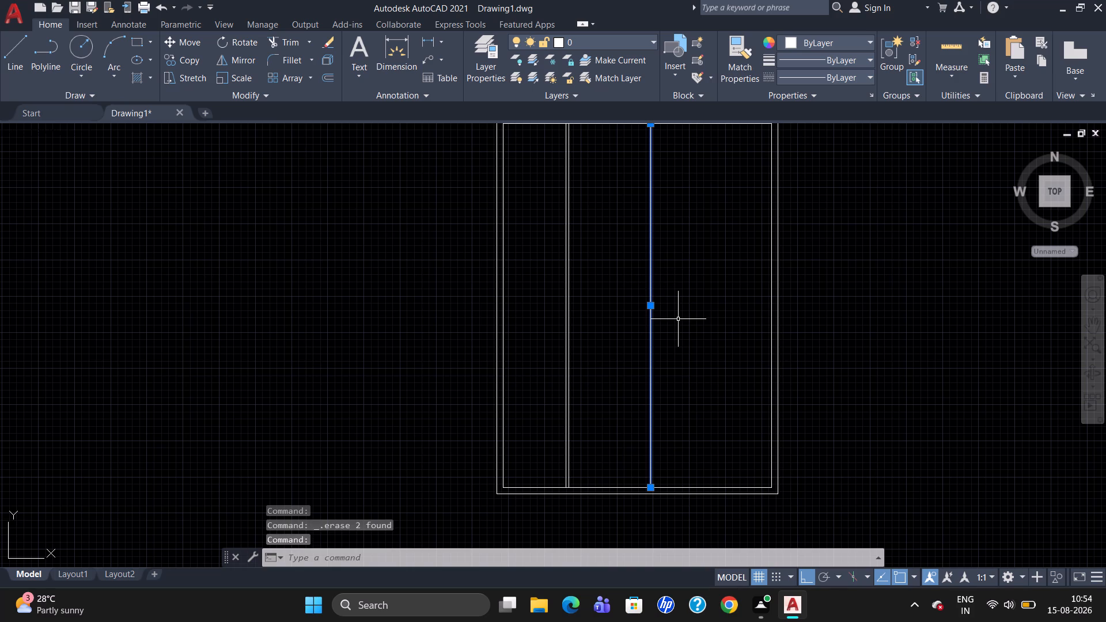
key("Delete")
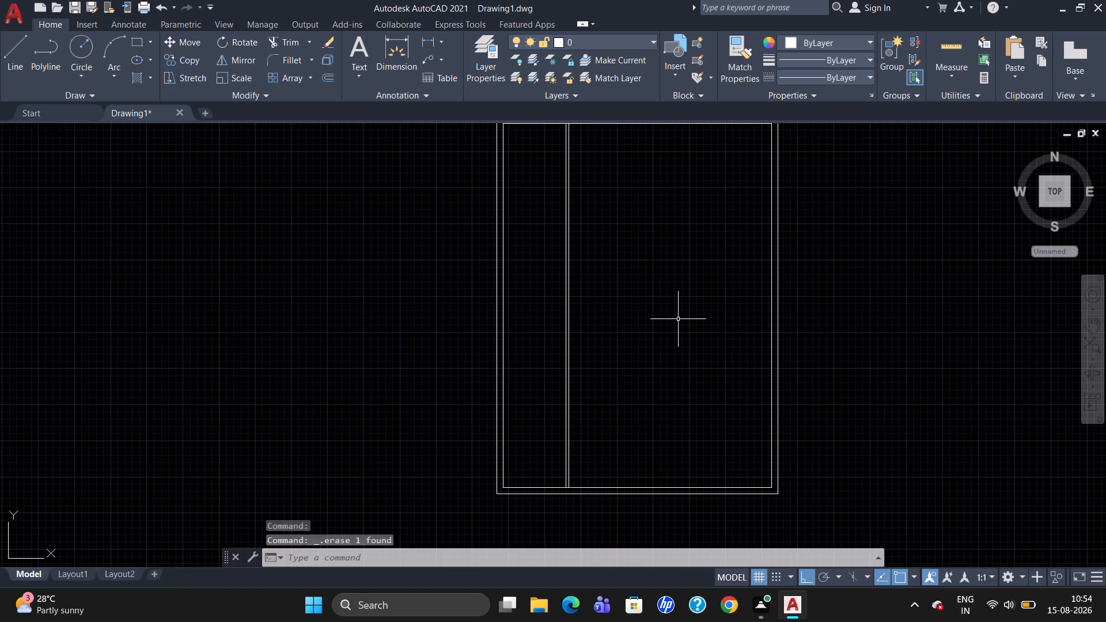
Offset the left outer wall's inner line 17' to the right.
key("o")
key("Return")
key("1")
key("7")
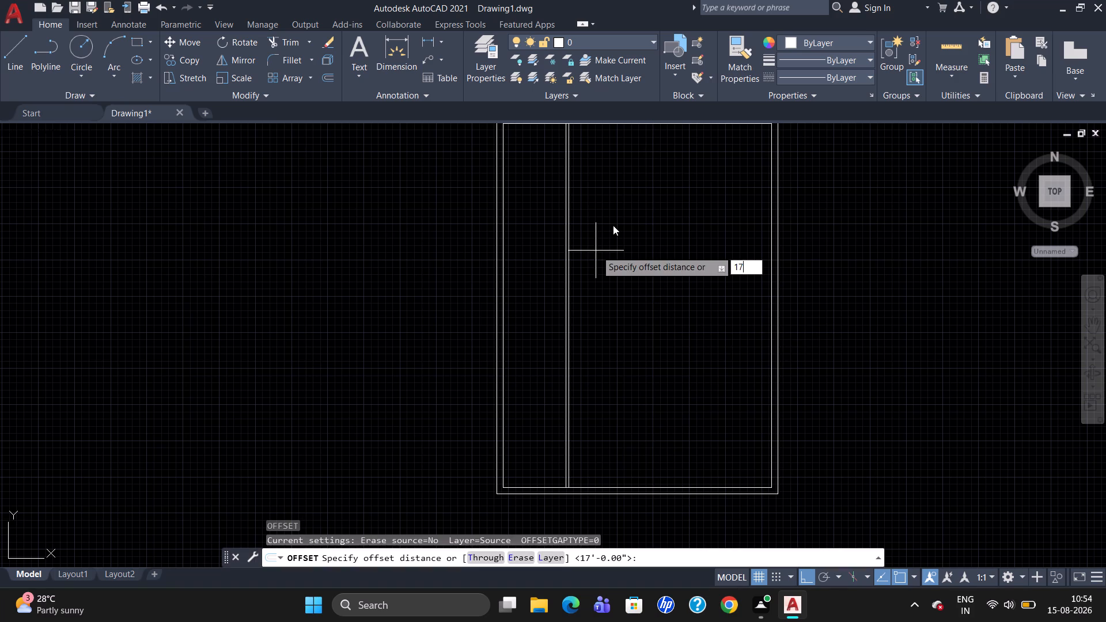
key("apostrophe")
key("Return")
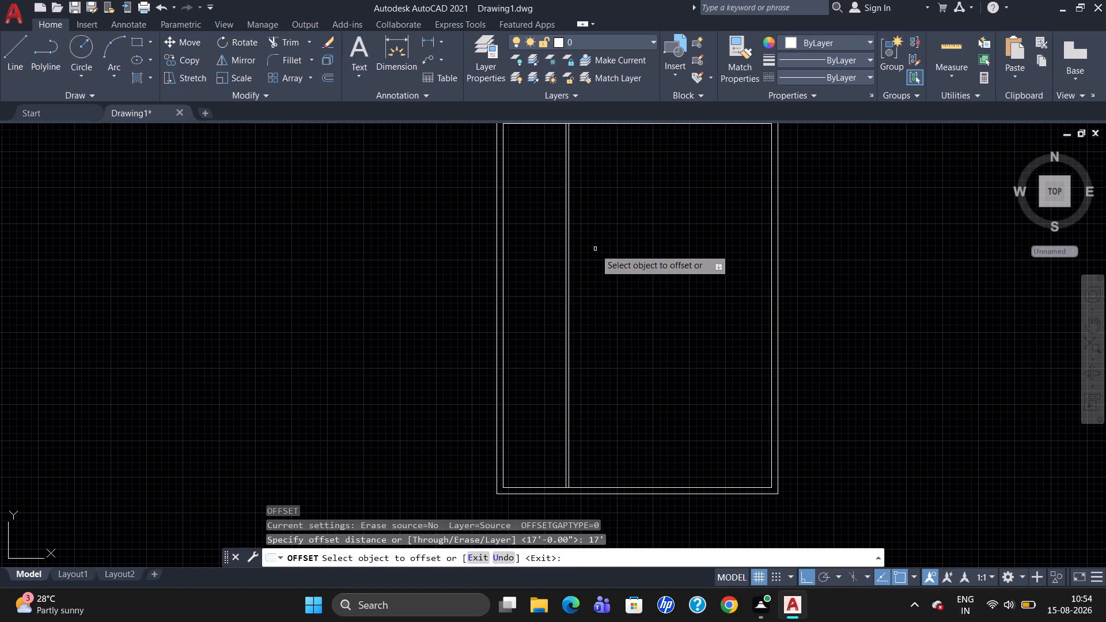
left_click(504, 377)
left_click(559, 384)
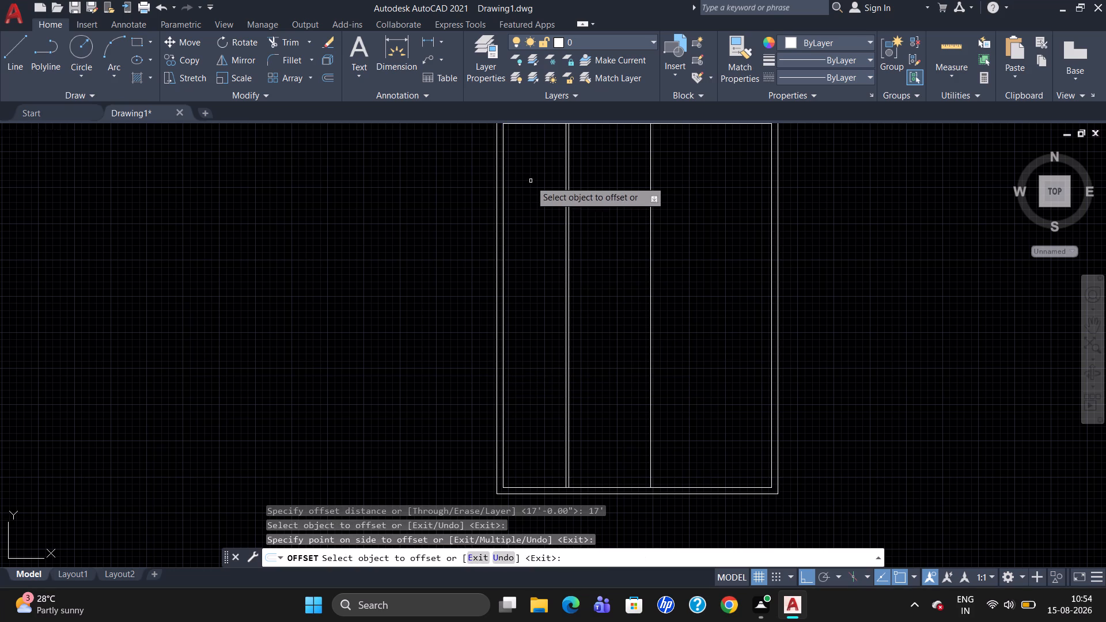
Offset the top outer wall's inner line 10'6" downward, and offset the new line another 4" down.
scroll(537, 156, "down", 1)
scroll(530, 122, "up", 3)
left_click(539, 138)
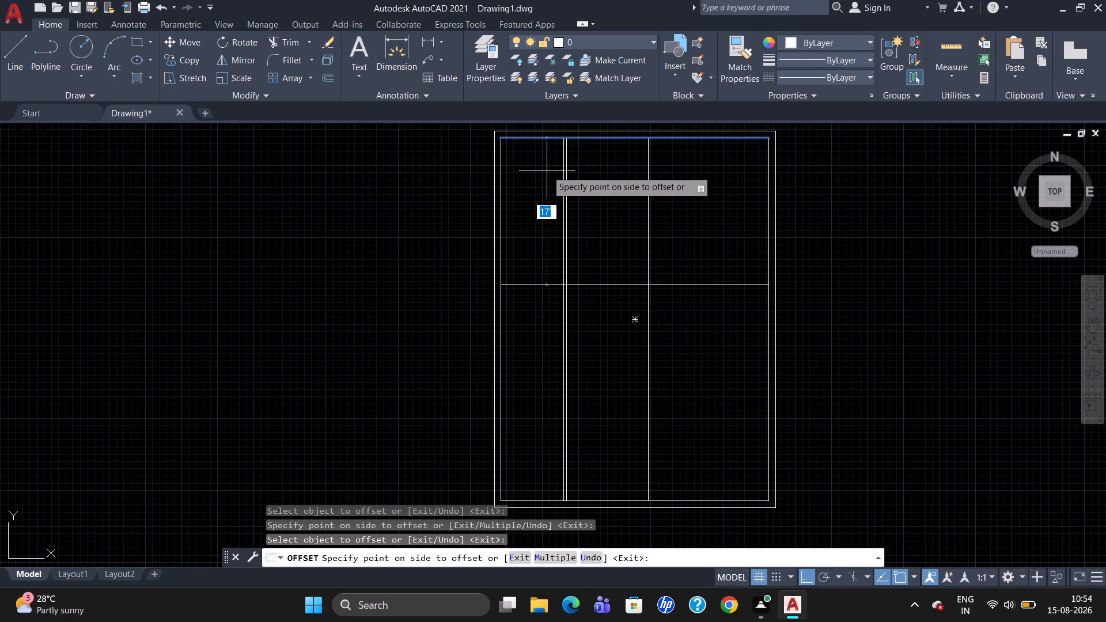
type("10")
type("'6")
key("shift+quotedbl")
key("Return")
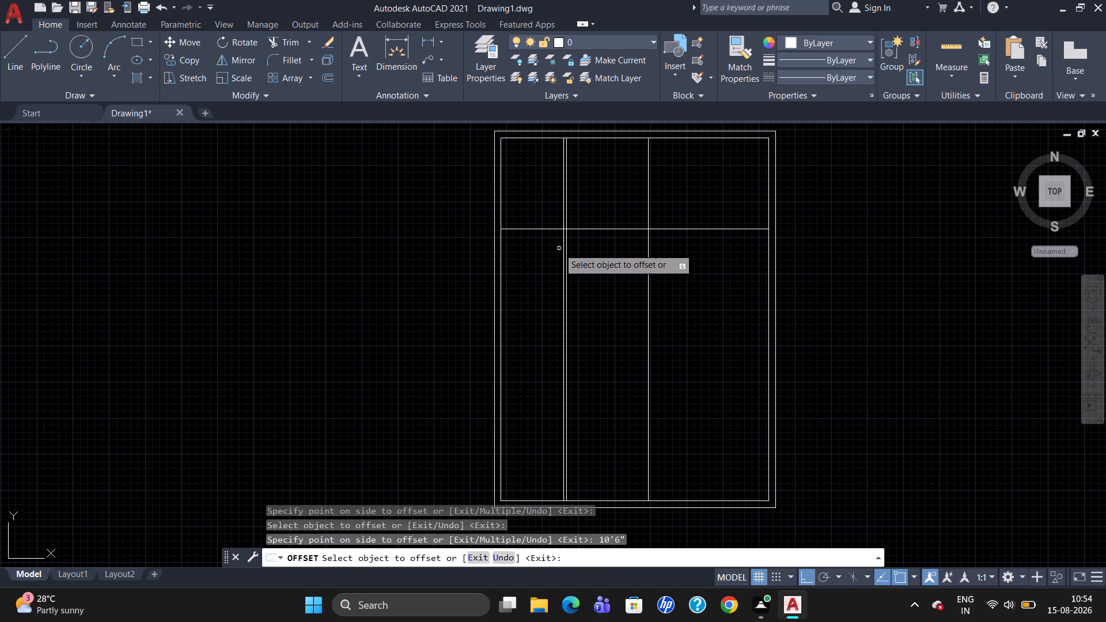
left_click(540, 229)
type("4\"")
key("Return")
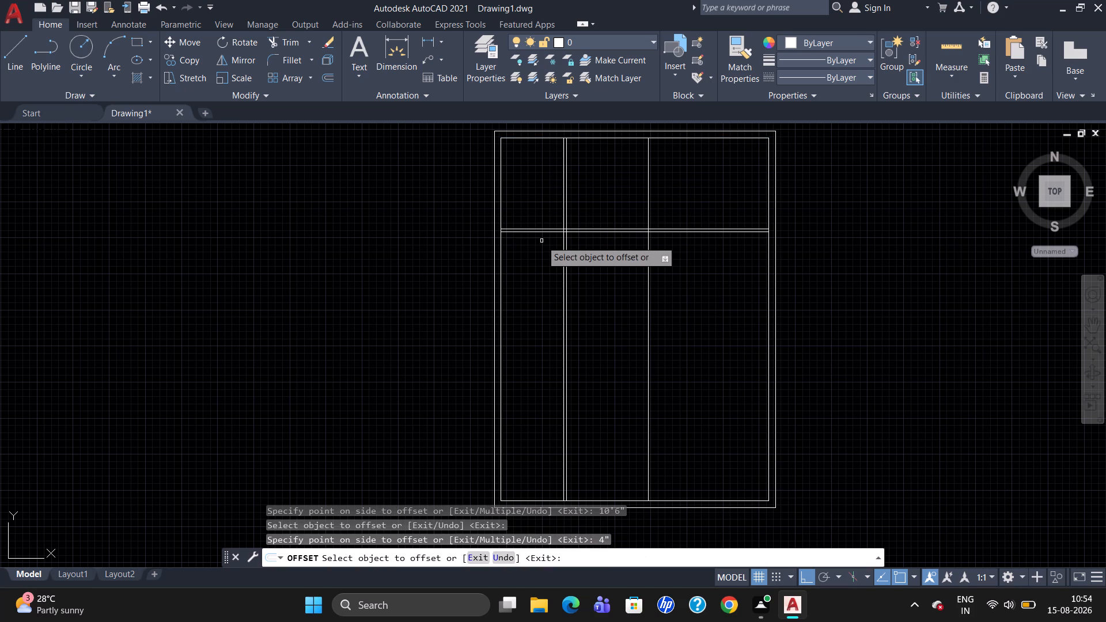
Offset the horizontal partition's lower line 5'-6" downward, and offset the new line another 4" down.
left_click(534, 233)
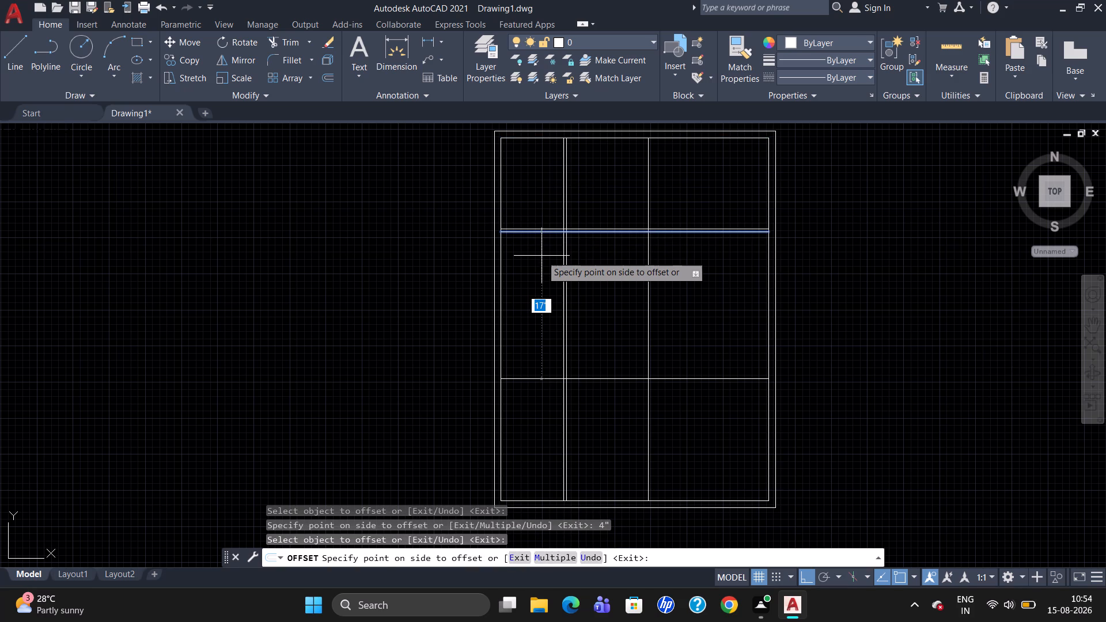
type("5'")
type("-6\"")
key("Return")
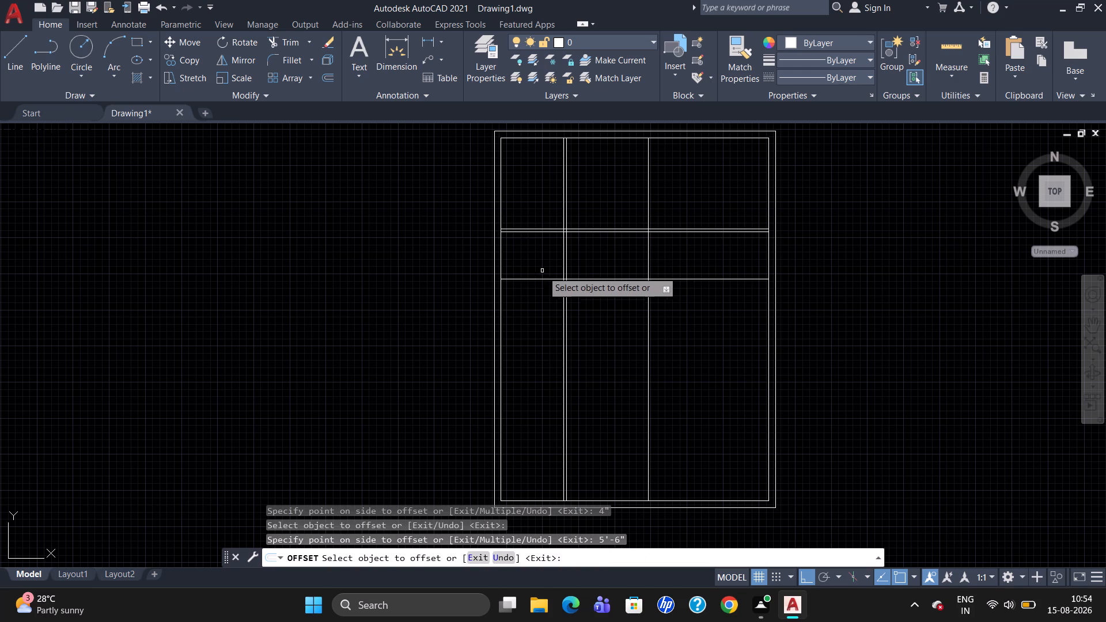
left_click_drag(540, 278, 541, 284)
type("4\"")
key("Return")
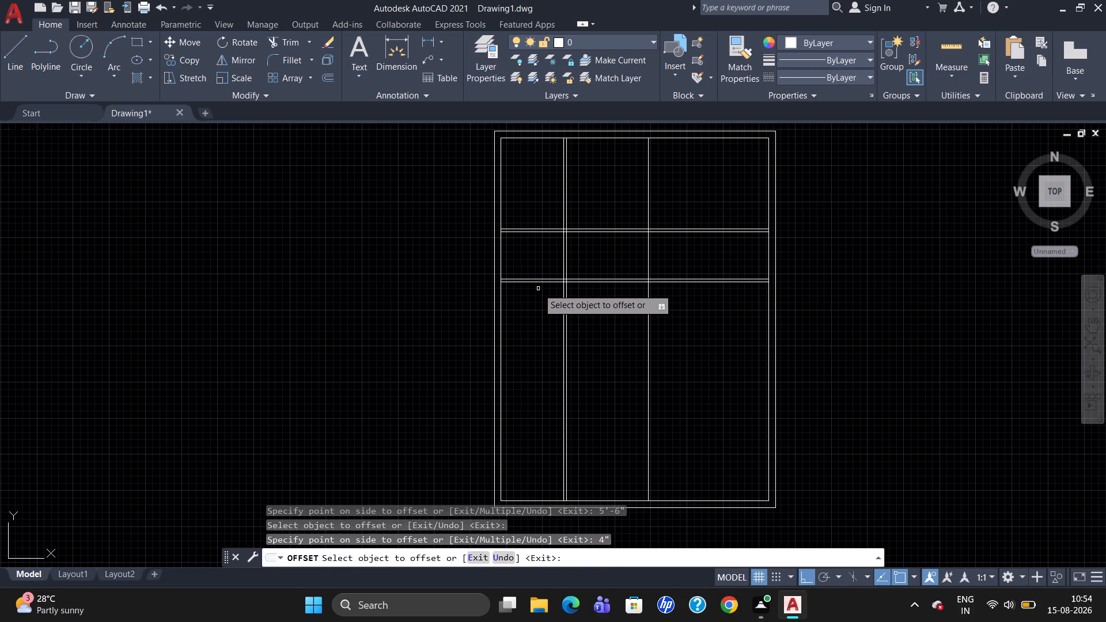
key("Escape")
Trim both upper horizontal partition lines between the left vertical partition and the single vertical line at 17'.
key("t")
key("BackSpace")
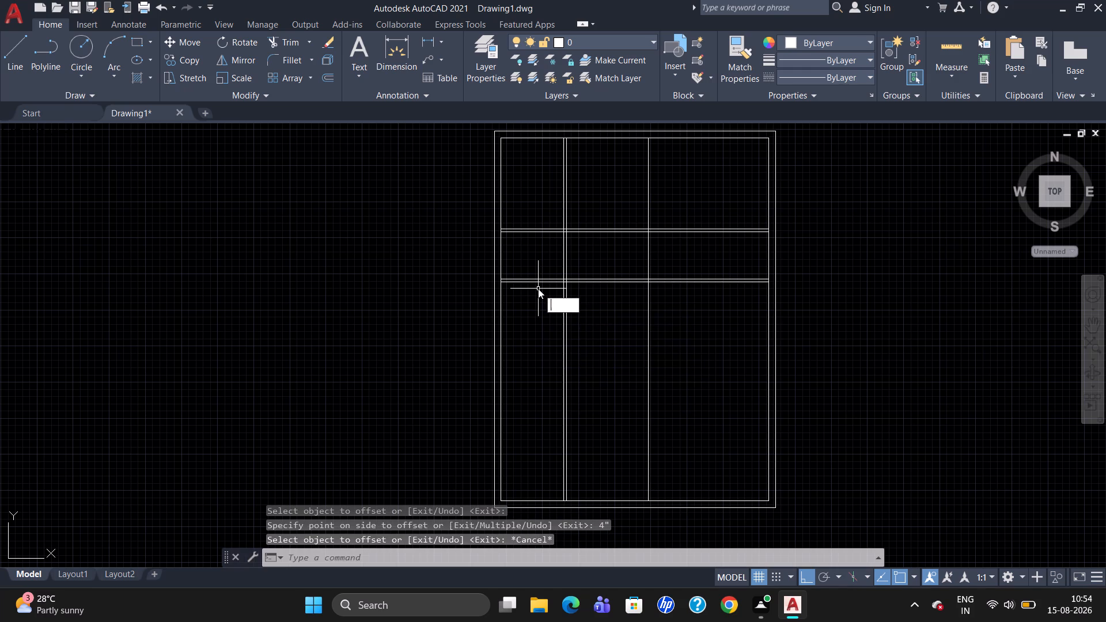
type("tr")
key("Return")
key("Return")
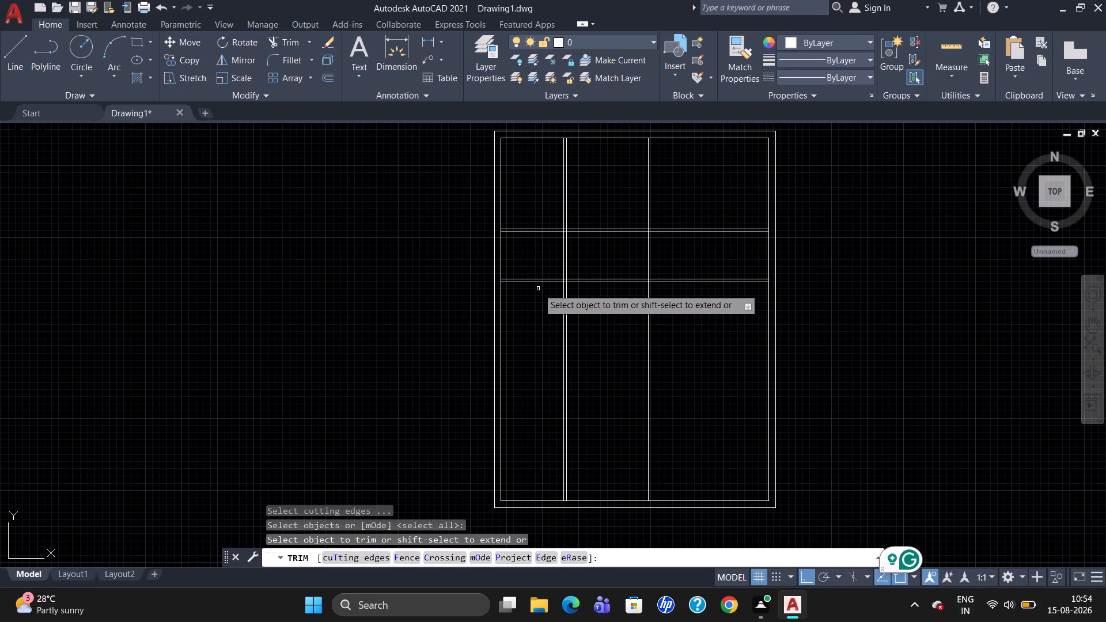
left_click(601, 226)
left_click(600, 230)
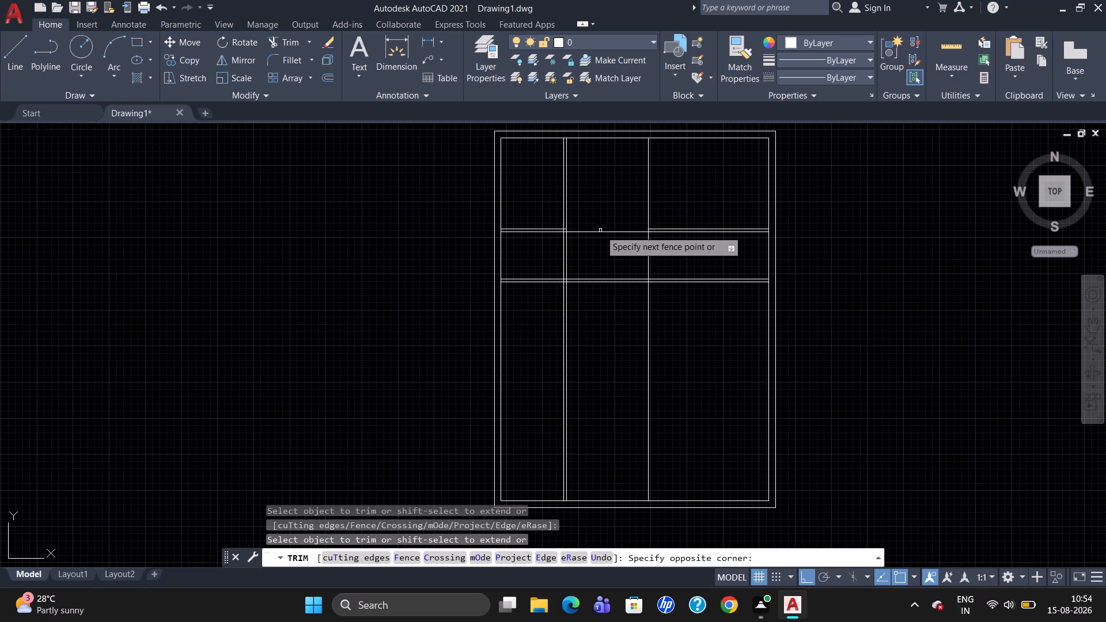
left_click(600, 233)
Trim off both left vertical partition lines below the lower horizontal partition.
left_click(570, 378)
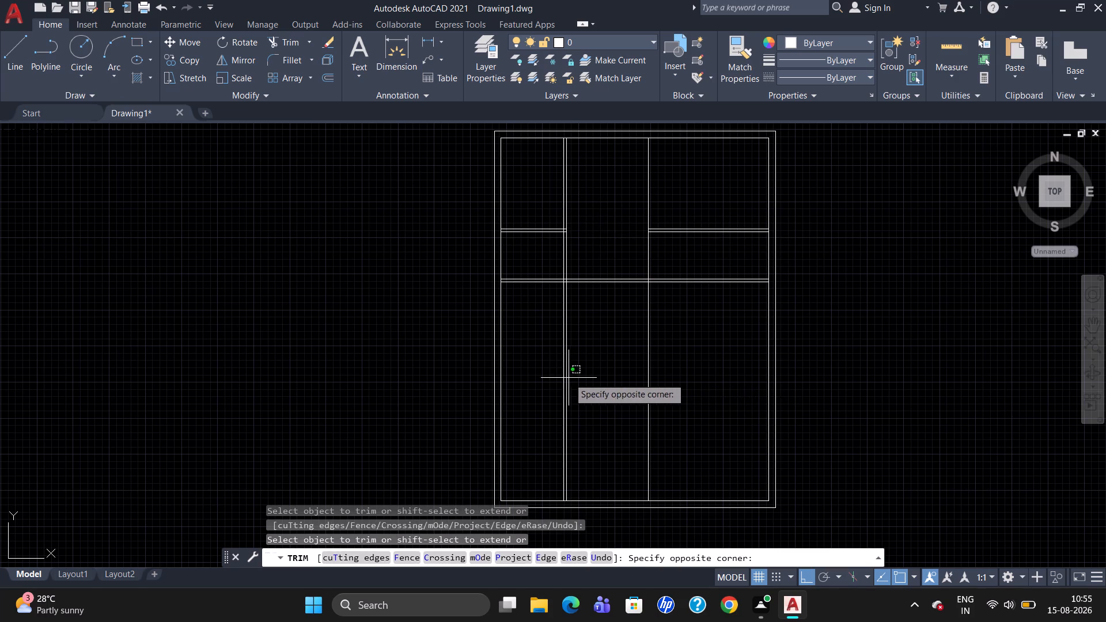
left_click_drag(567, 378, 557, 384)
left_click_drag(569, 370, 556, 377)
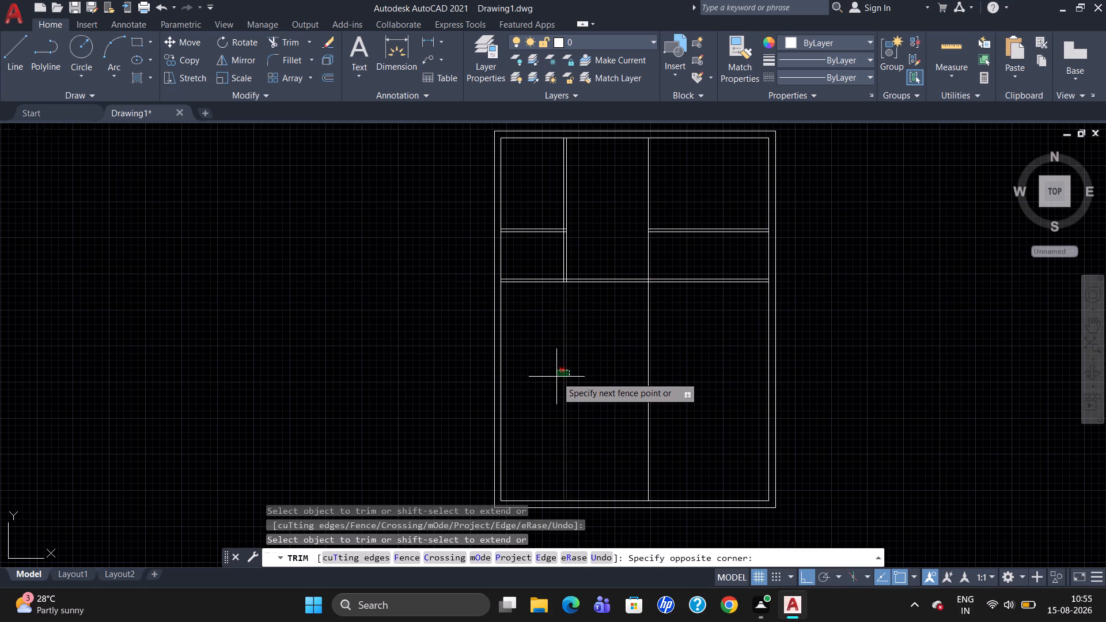
left_click(556, 373)
key("Escape")
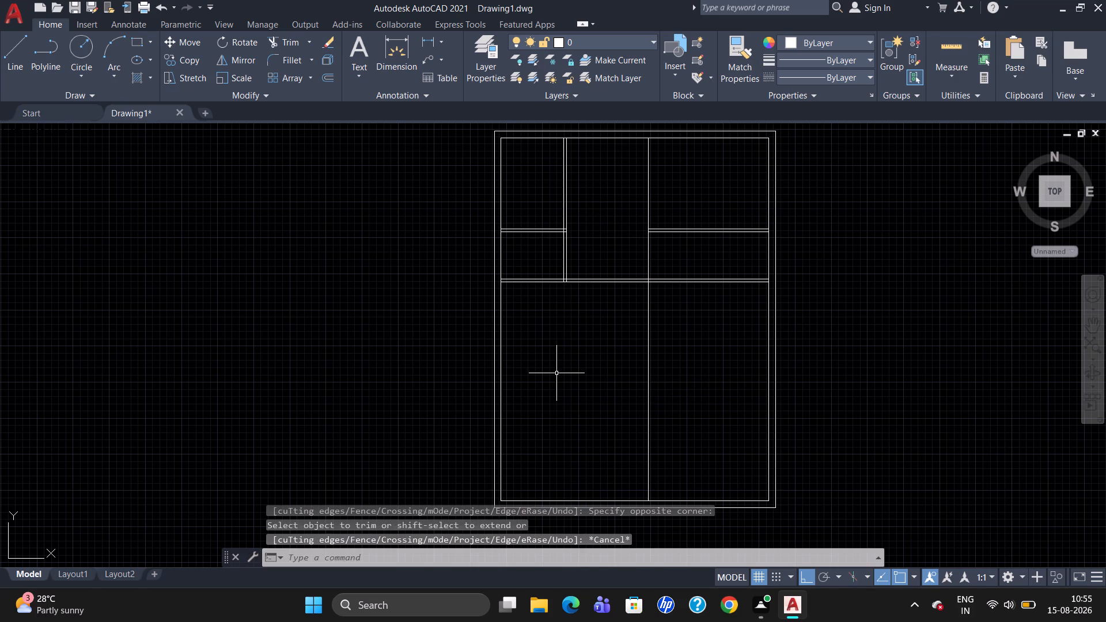
Measure the width and height of the upper-right room.
left_click(946, 73)
left_click(942, 95)
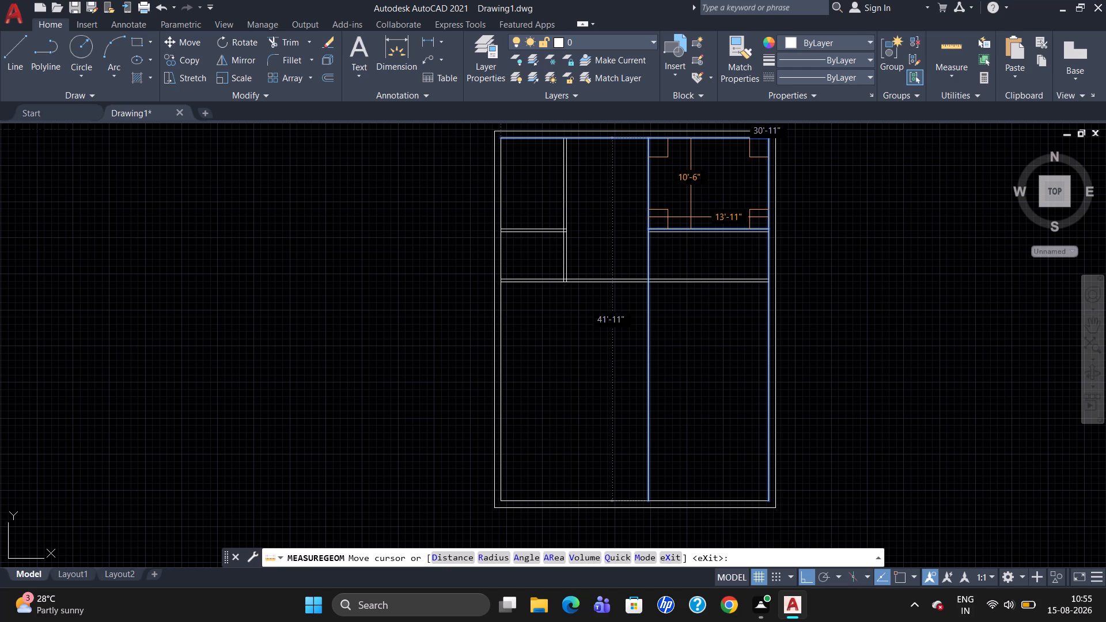
key("Escape")
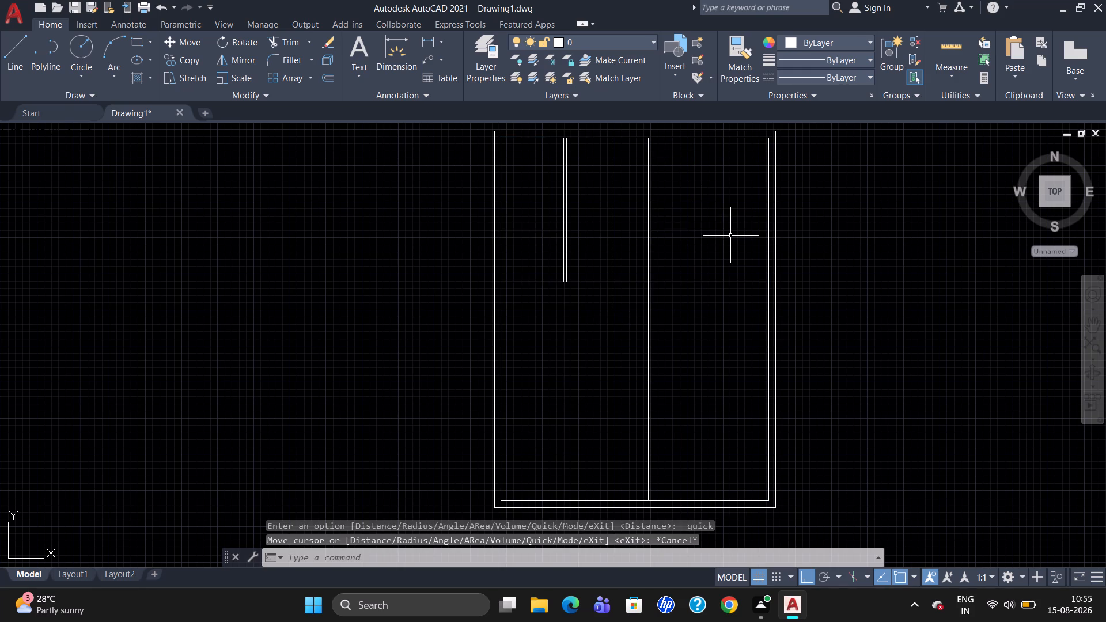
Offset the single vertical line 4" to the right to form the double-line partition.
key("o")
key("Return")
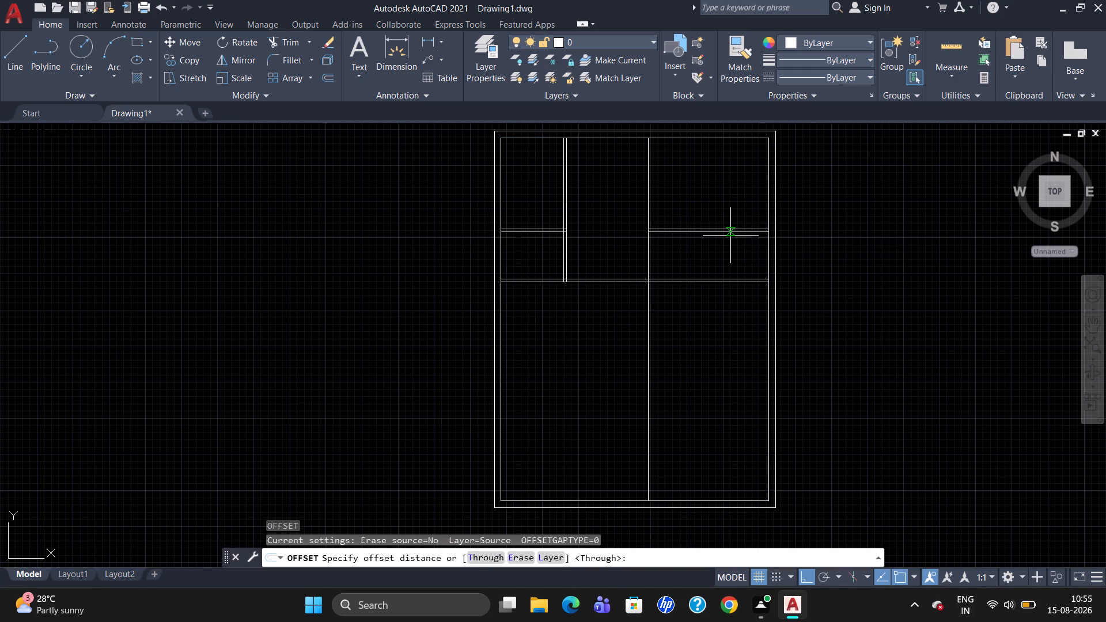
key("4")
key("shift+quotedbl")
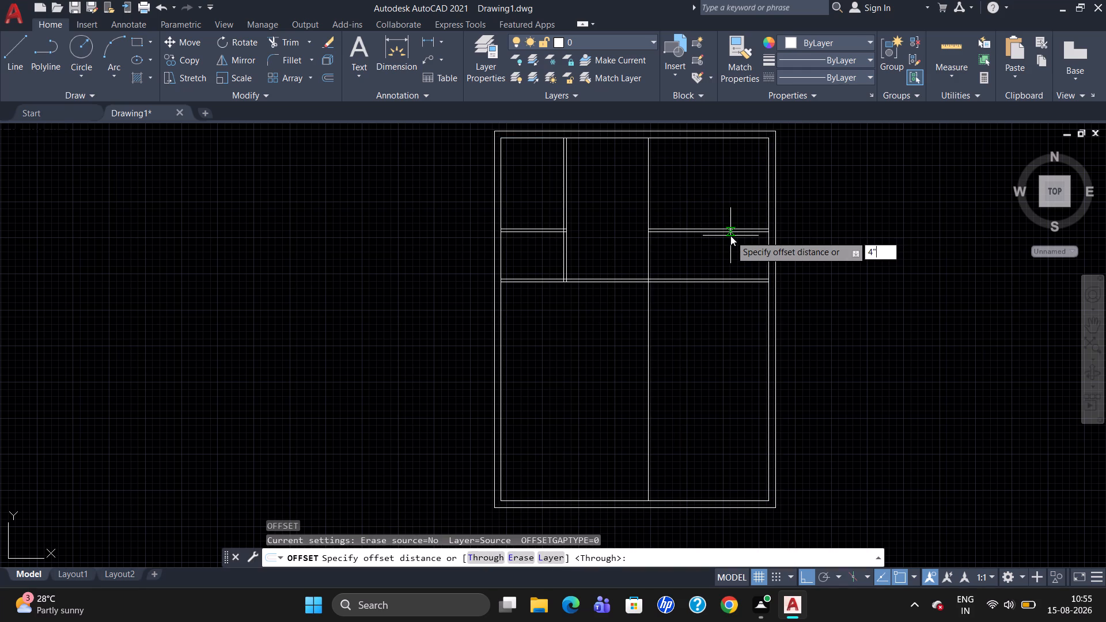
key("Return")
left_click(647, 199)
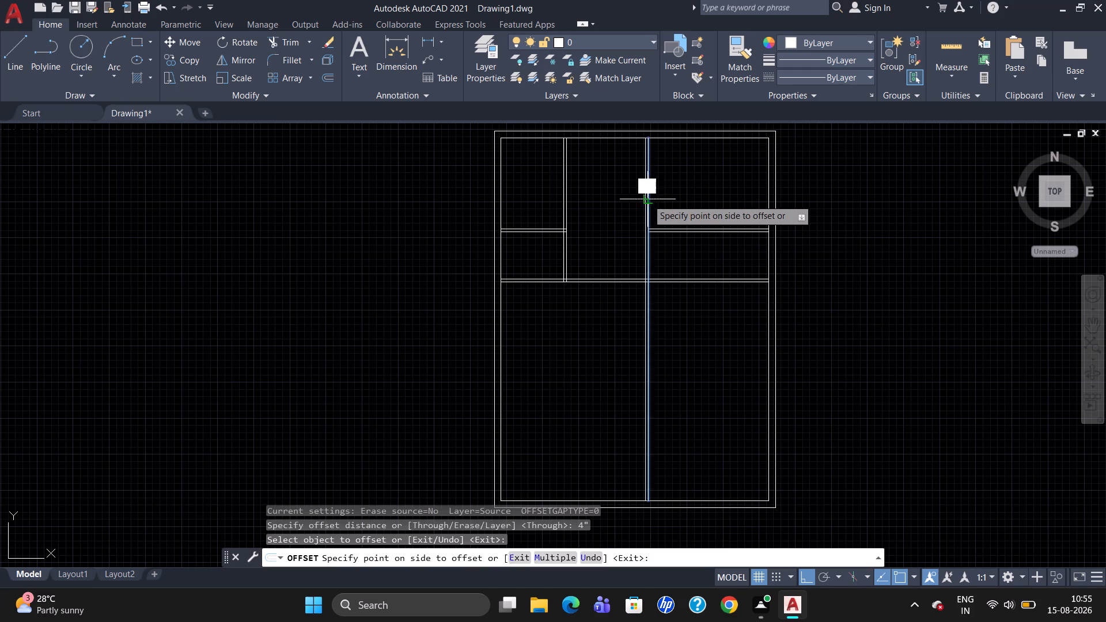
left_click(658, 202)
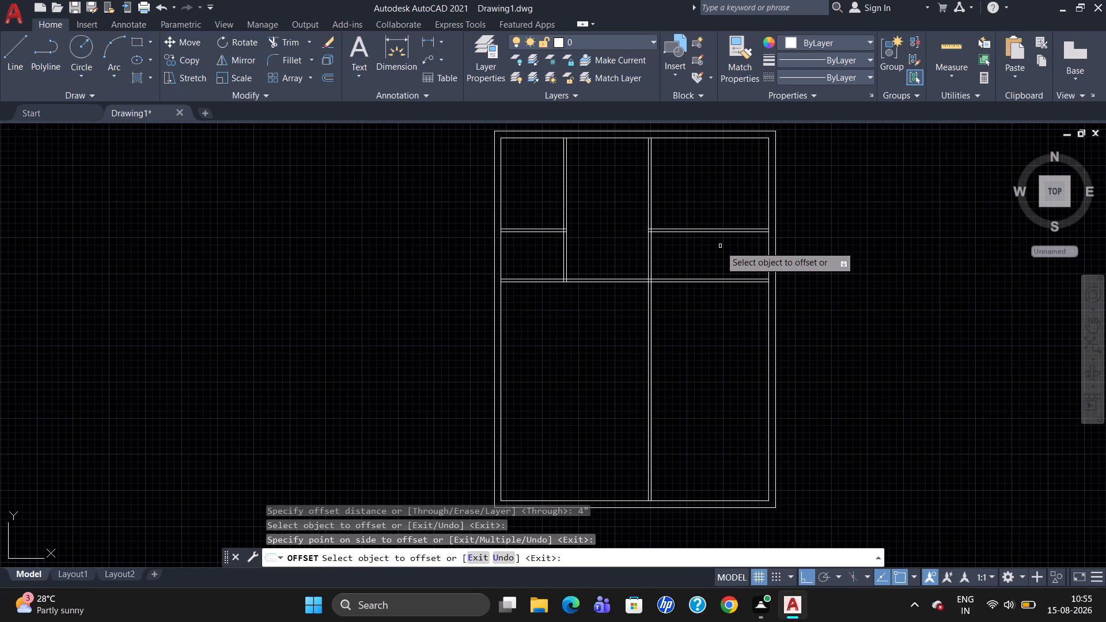
Measure the width and height of the small right-hand room between the two horizontal partitions.
left_click(960, 74)
left_click(955, 102)
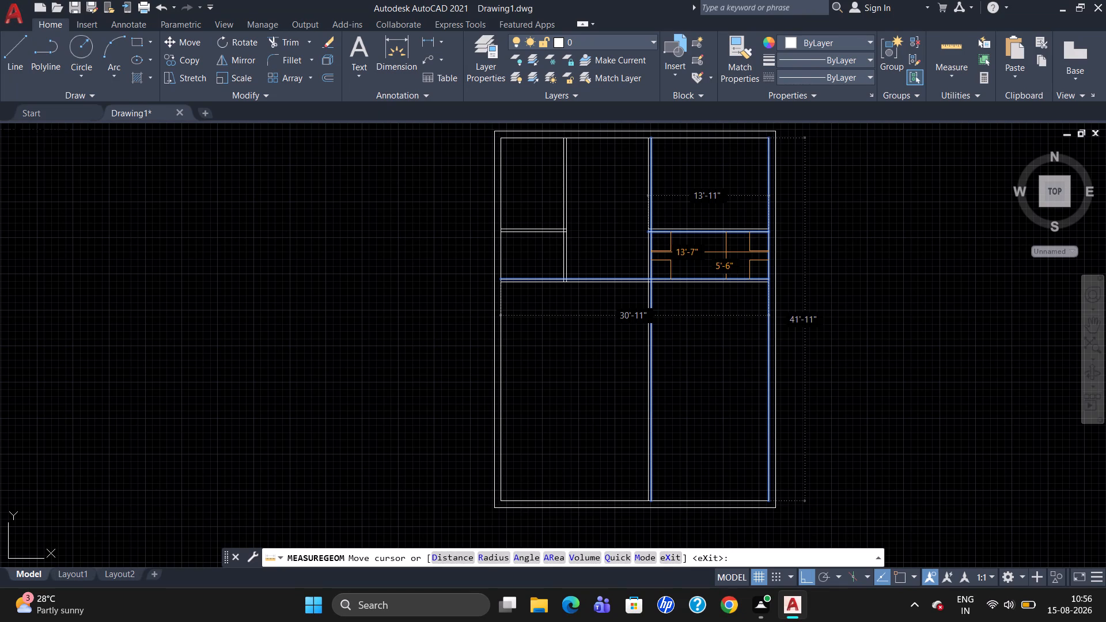
key("Escape")
Erase all interior partition lines, keeping only the inner and outer wall outlines.
left_click_drag(715, 317, 646, 208)
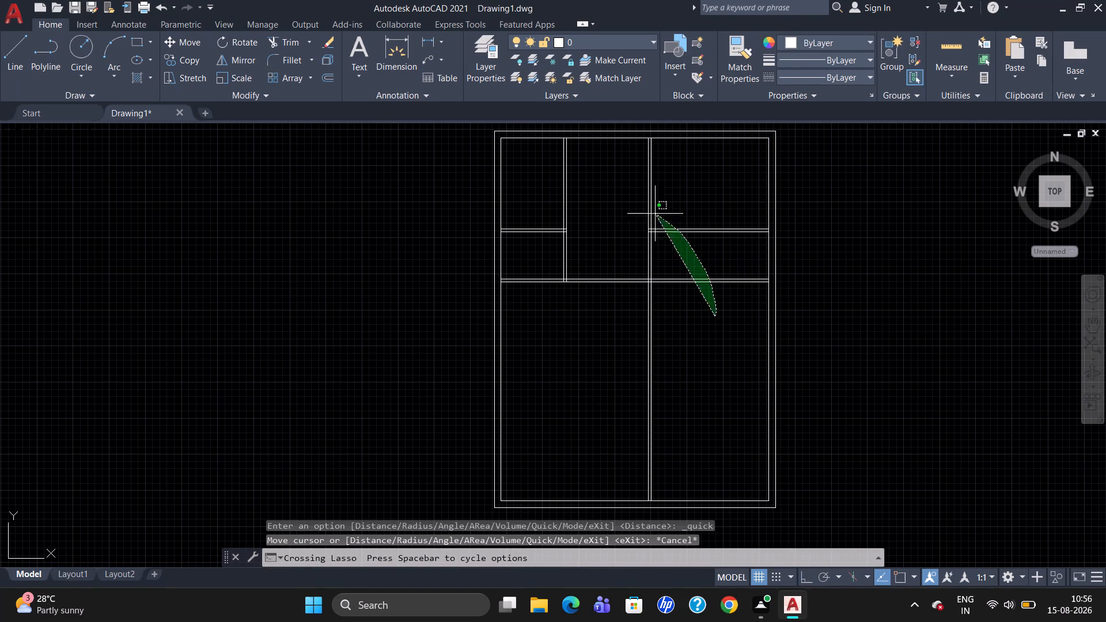
left_click_drag(646, 208, 571, 340)
key("Delete")
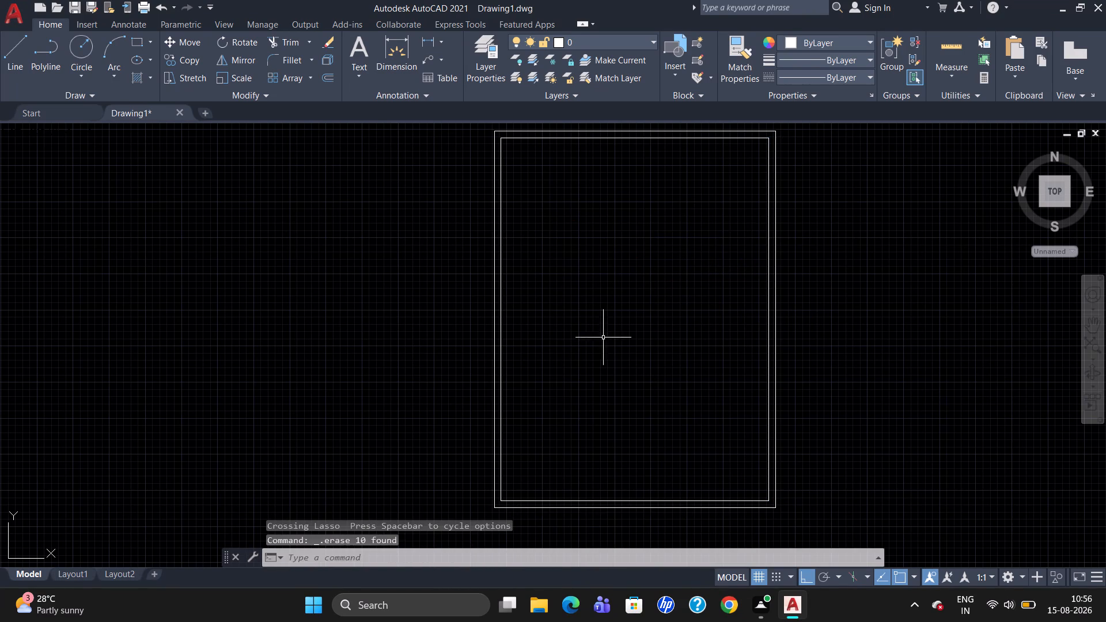
Offset the right inner wall line 14' to the left.
key("o")
key("Return")
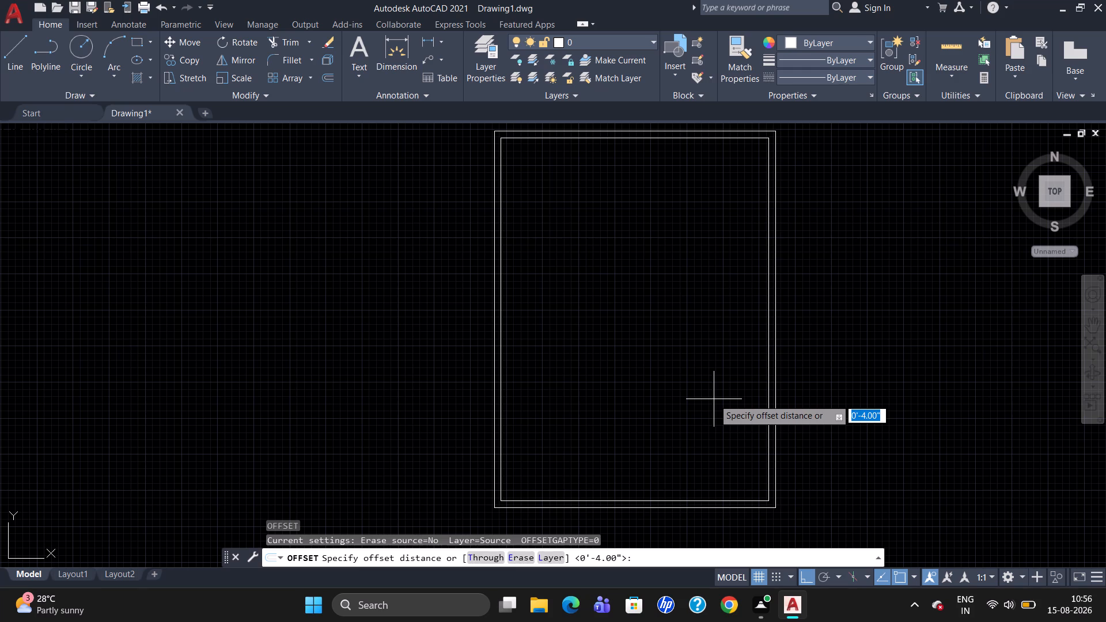
type("14")
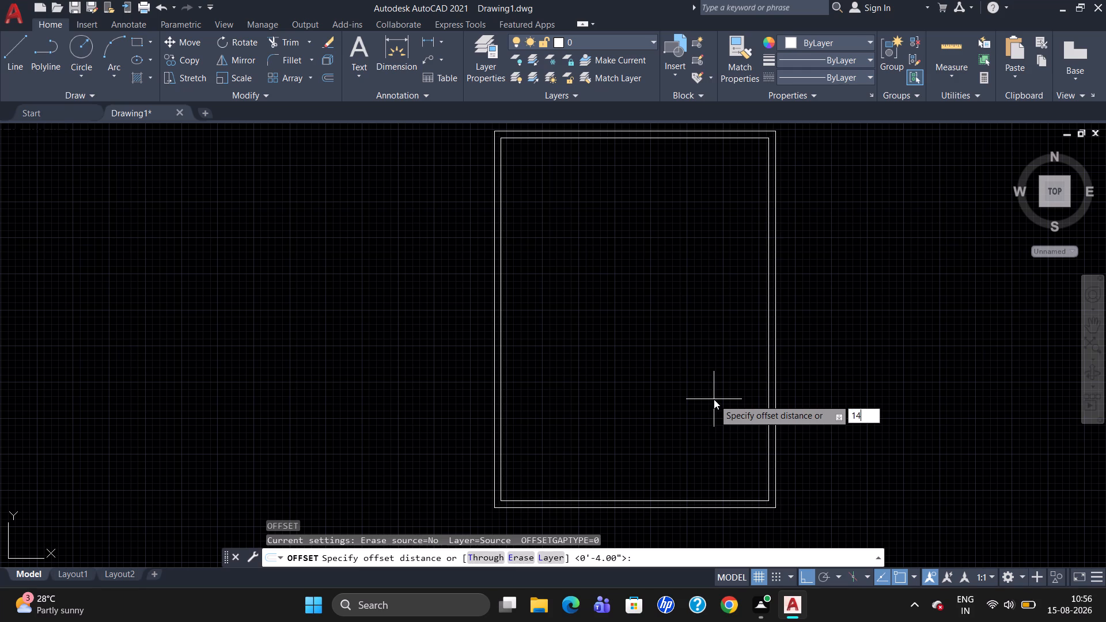
key("apostrophe")
key("Return")
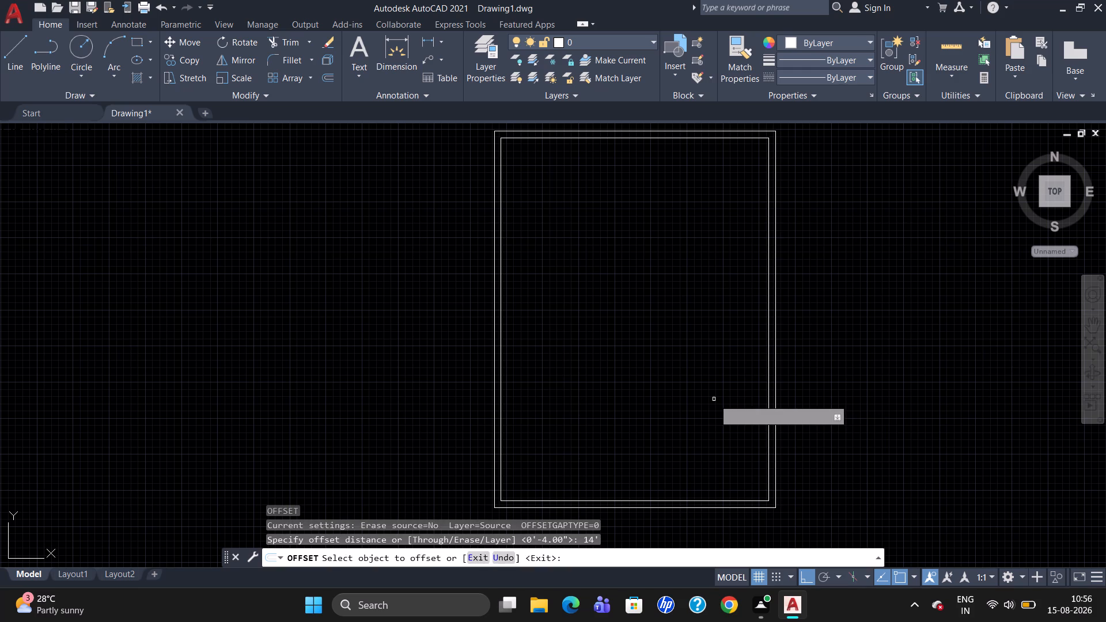
left_click(768, 374)
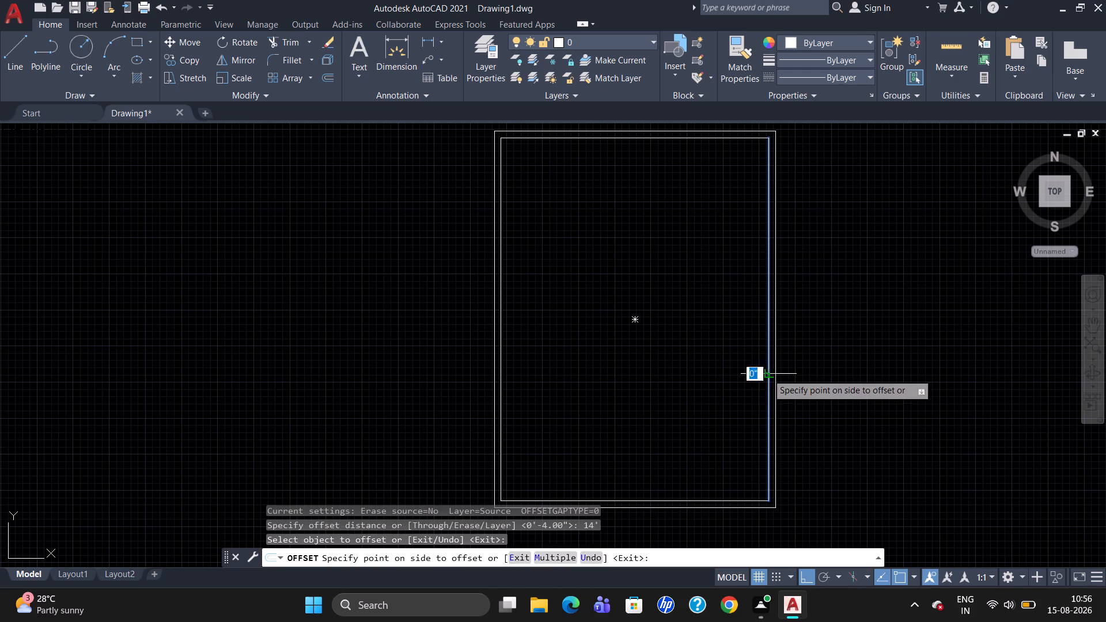
left_click(744, 381)
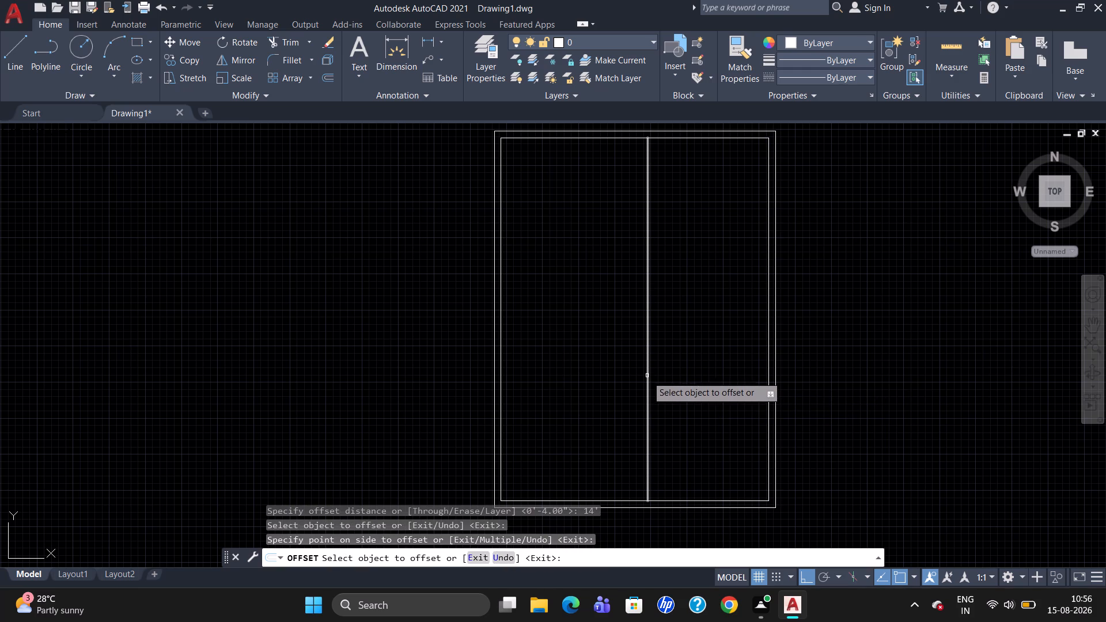
key("Escape")
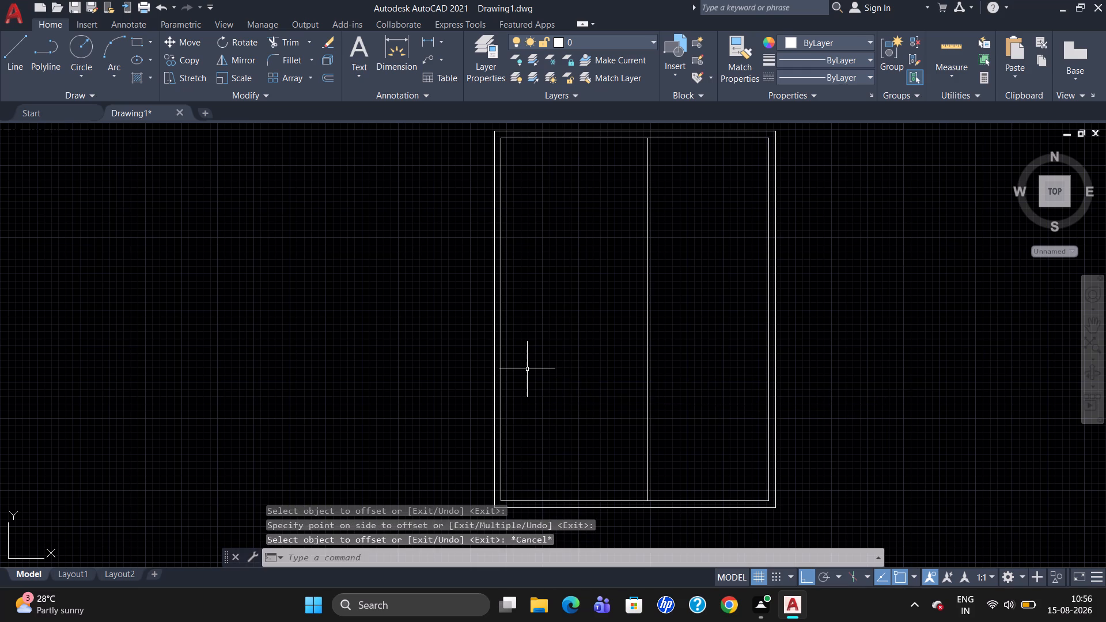
Check the width between the left inner wall and the vertical line with a temporary linear dimension, and erase it.
type("dli")
key("Return")
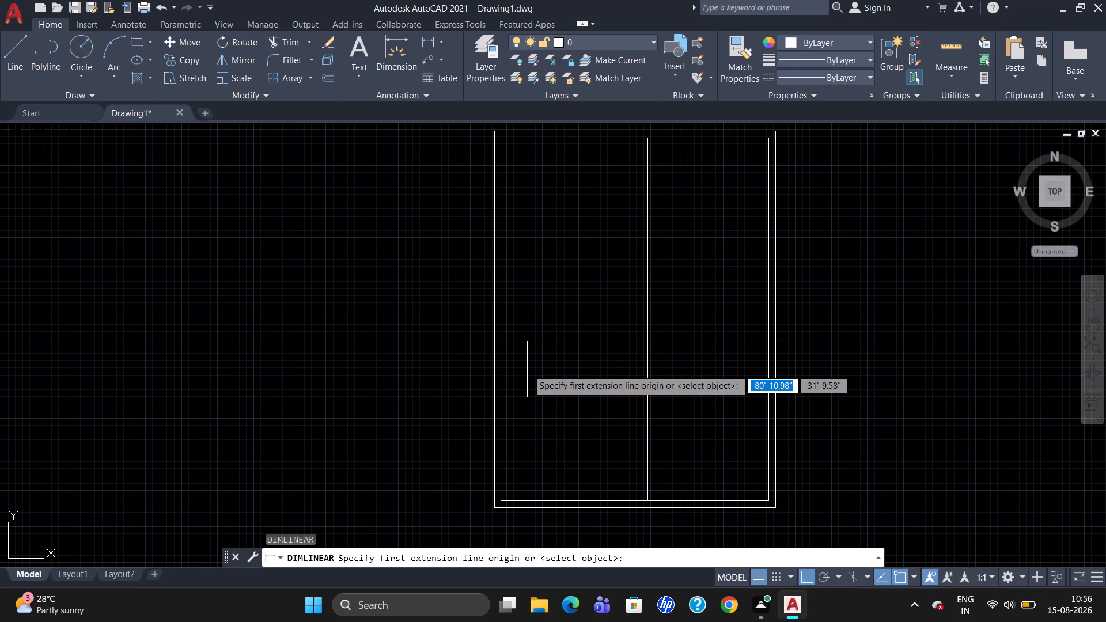
left_click(499, 371)
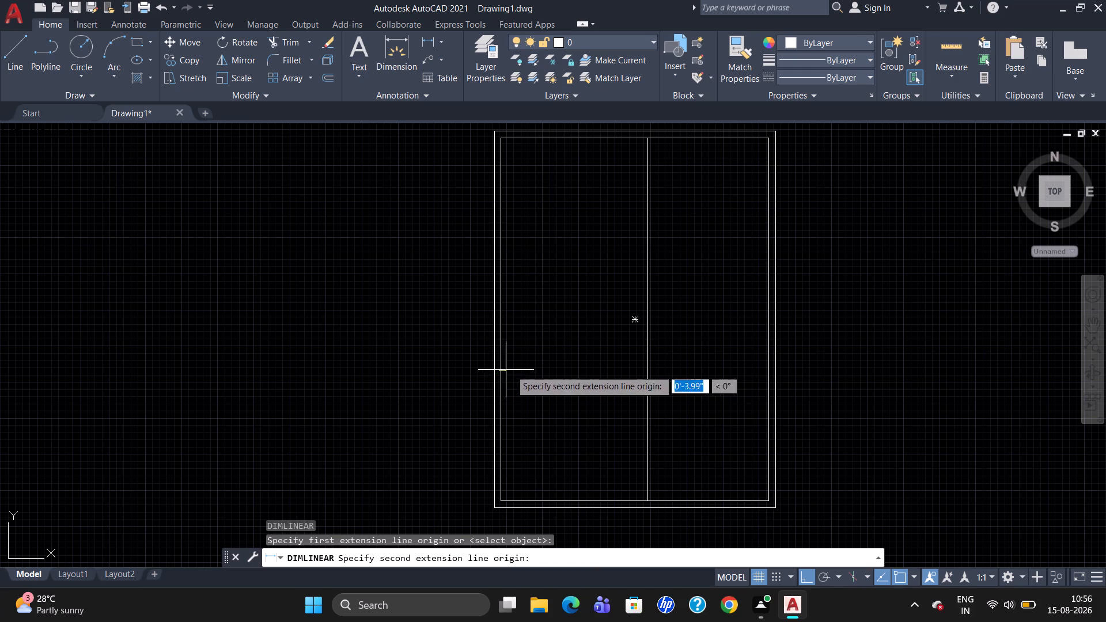
left_click(648, 374)
left_click(642, 379)
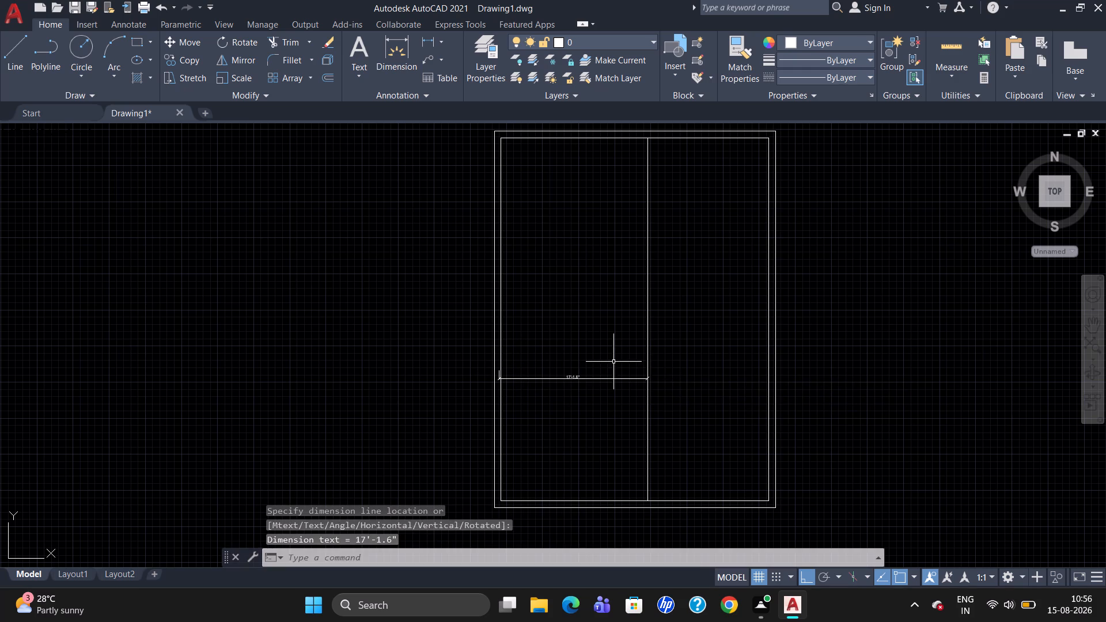
scroll(613, 361, "up", 2)
left_click(547, 404)
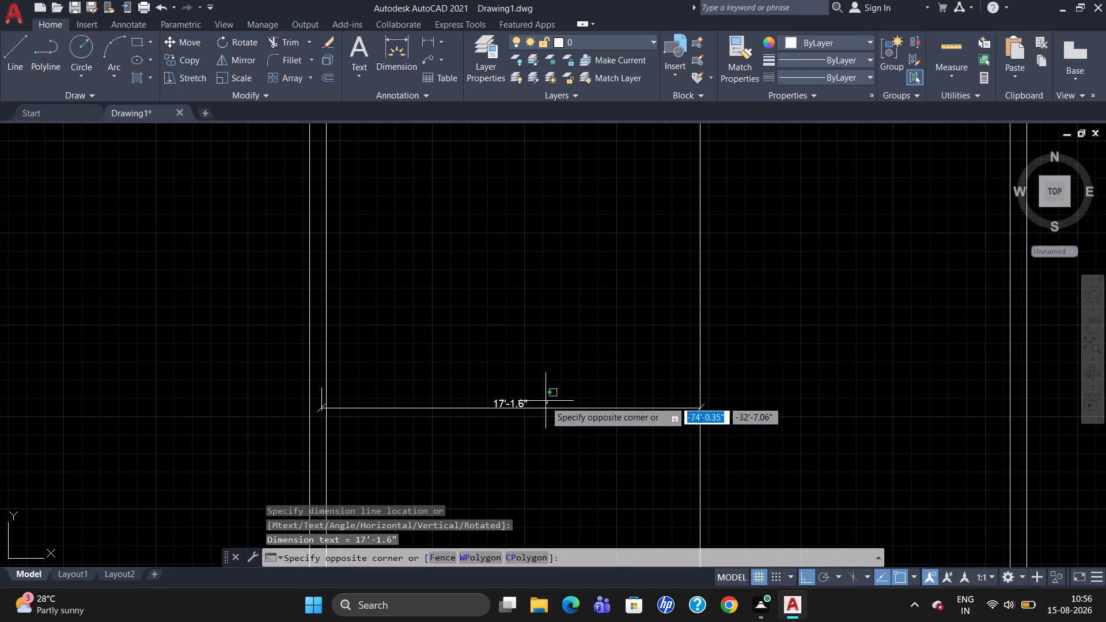
left_click(510, 403)
key("Escape")
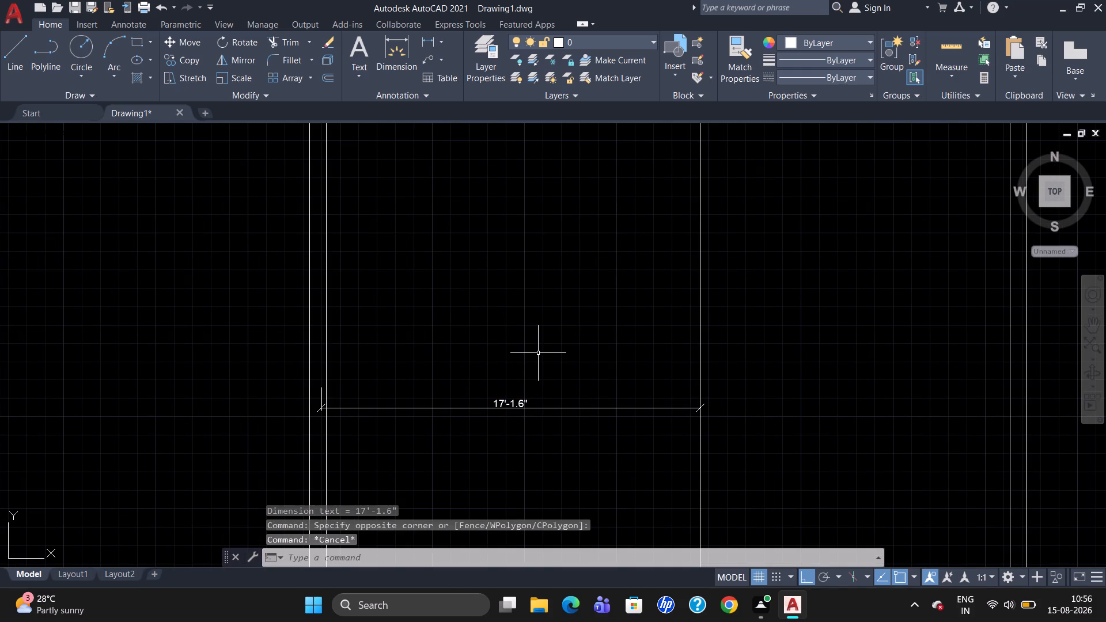
left_click_drag(515, 412, 509, 409)
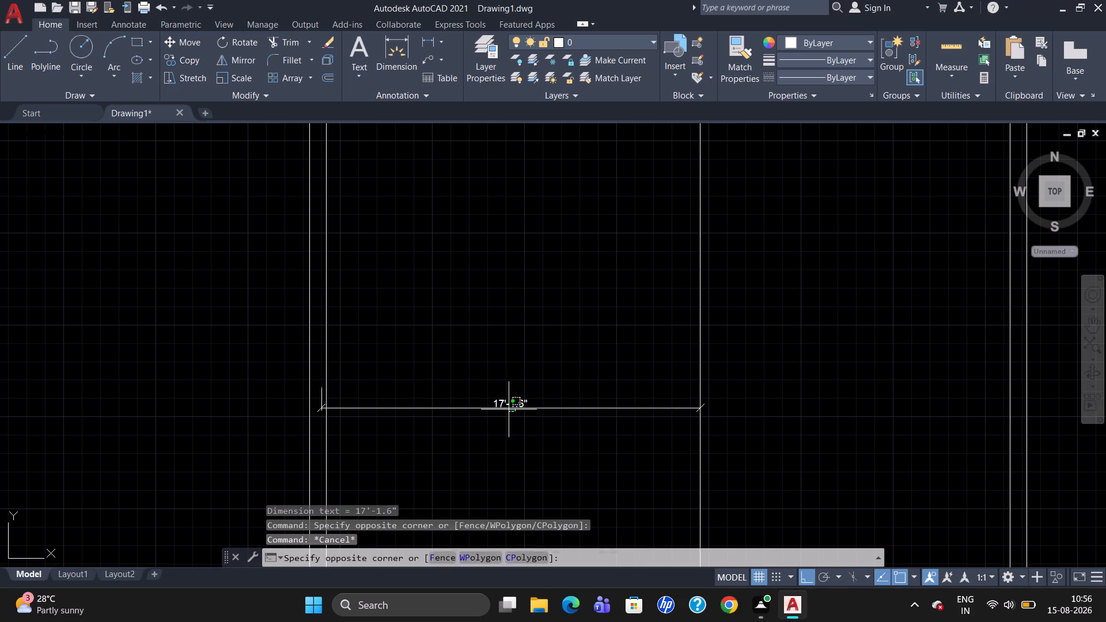
left_click_drag(509, 409, 508, 409)
left_click(508, 409)
key("Delete")
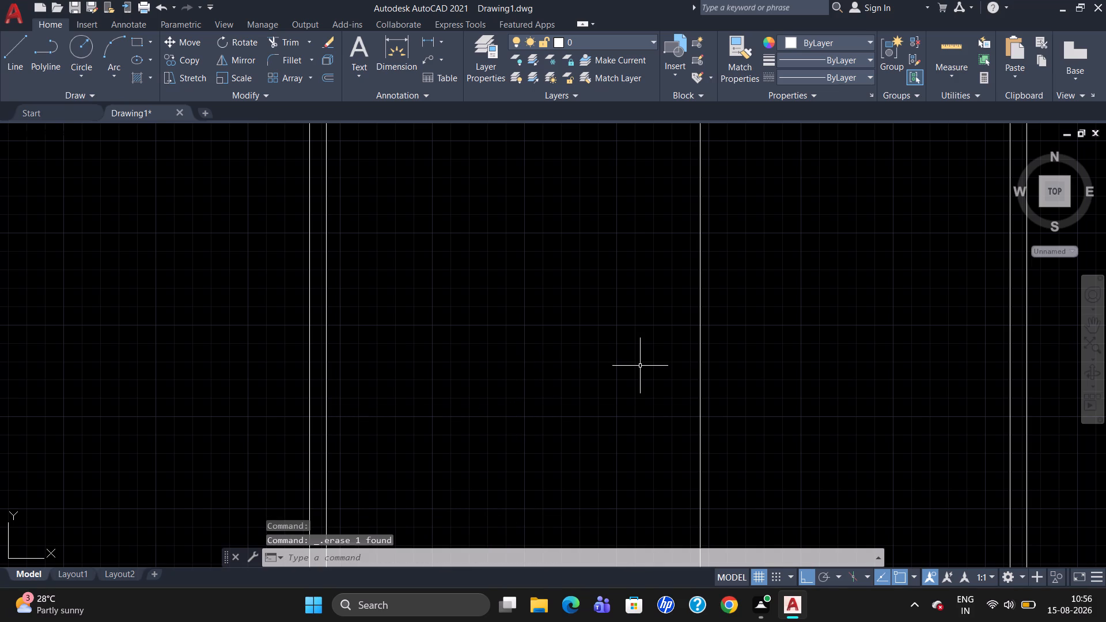
Check the width between the vertical line and the right inner wall with a temporary linear dimension, and erase it.
scroll(642, 370, "down", 3)
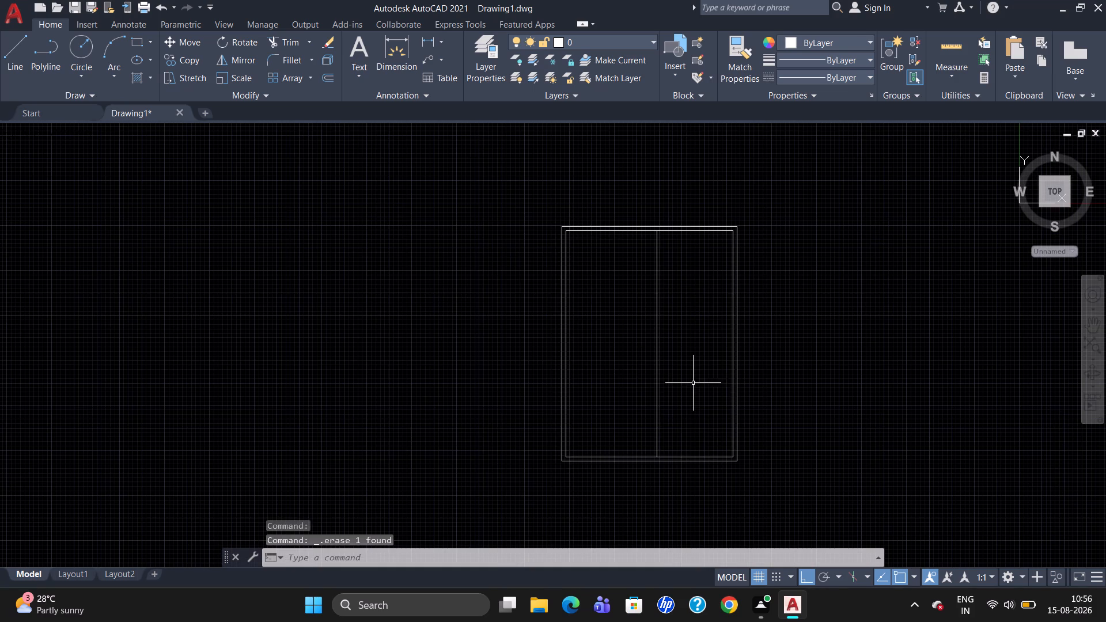
scroll(693, 383, "up", 2)
scroll(671, 386, "down", 1)
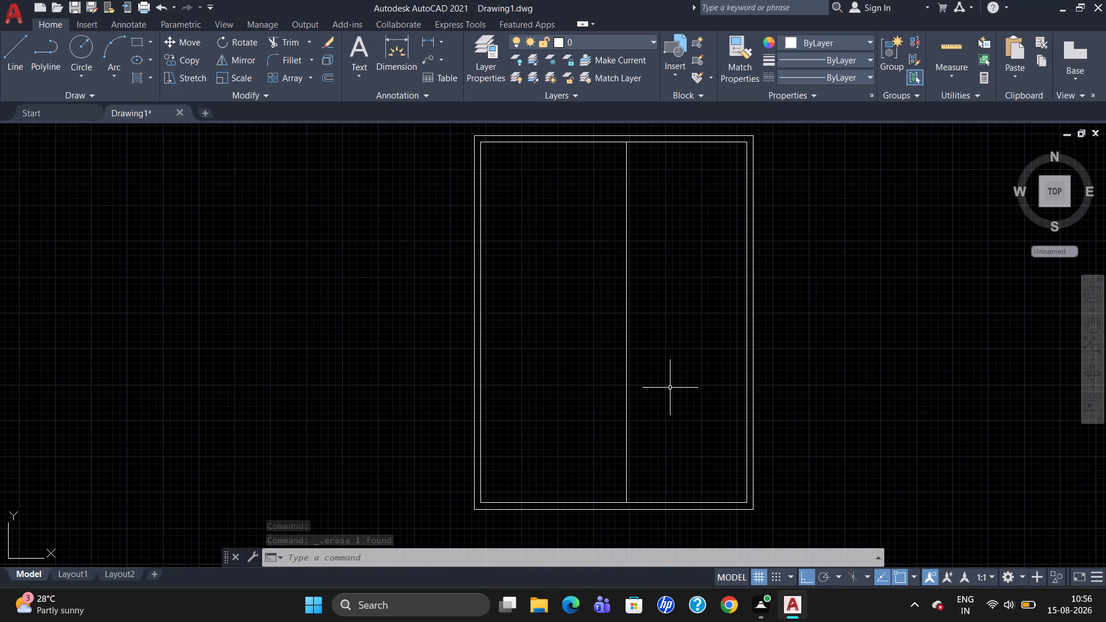
type("dli")
key("Return")
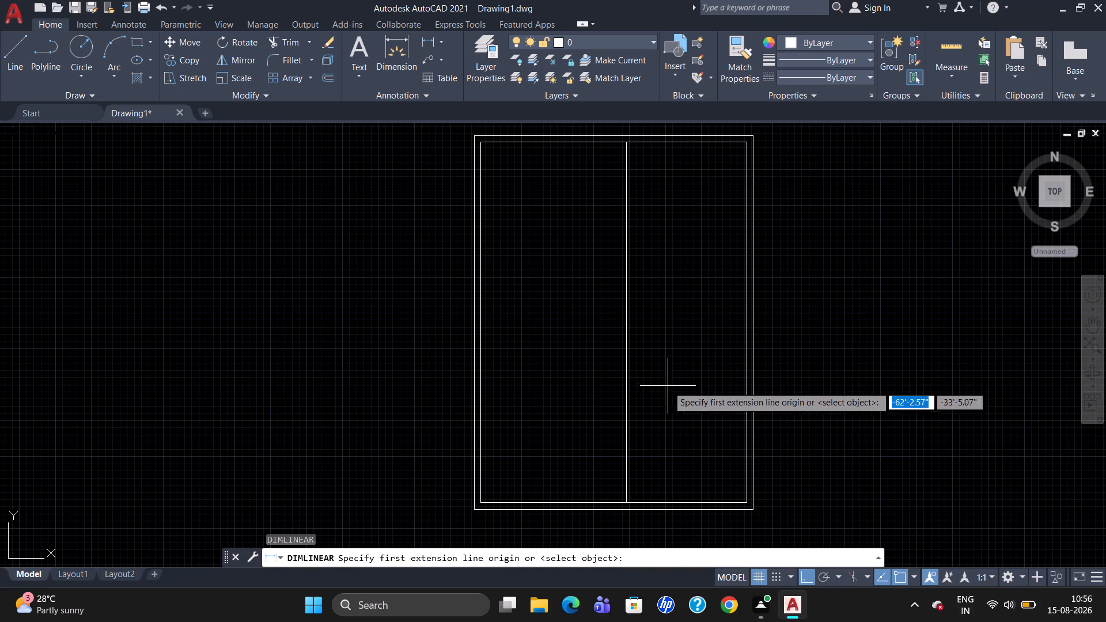
scroll(620, 407, "up", 1)
left_click(627, 401)
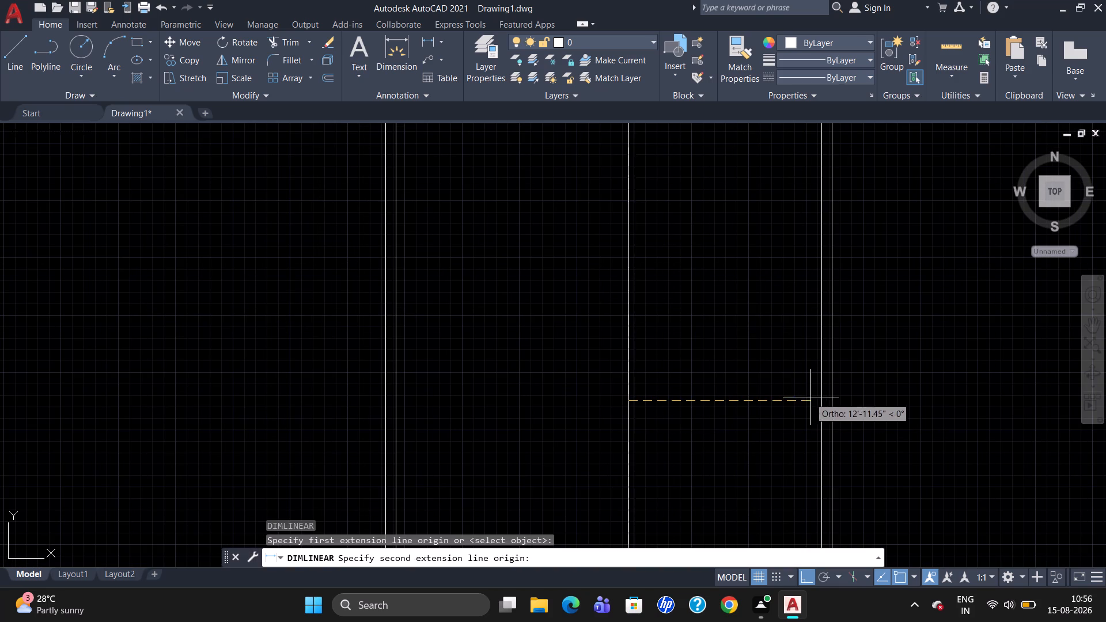
left_click(820, 398)
left_click(817, 401)
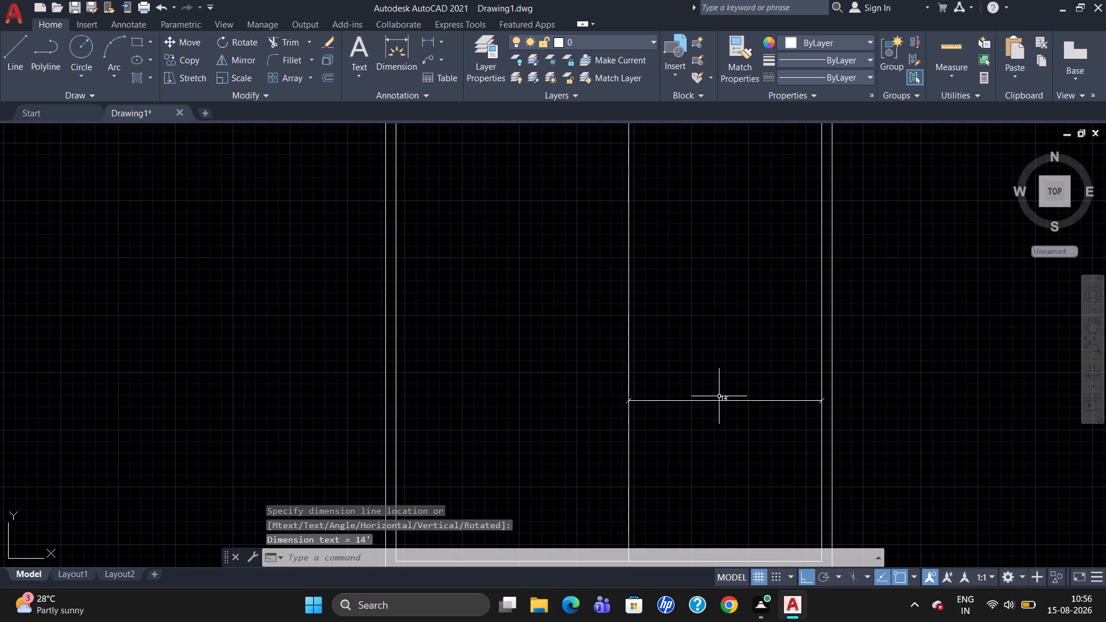
left_click(718, 399)
key("Delete")
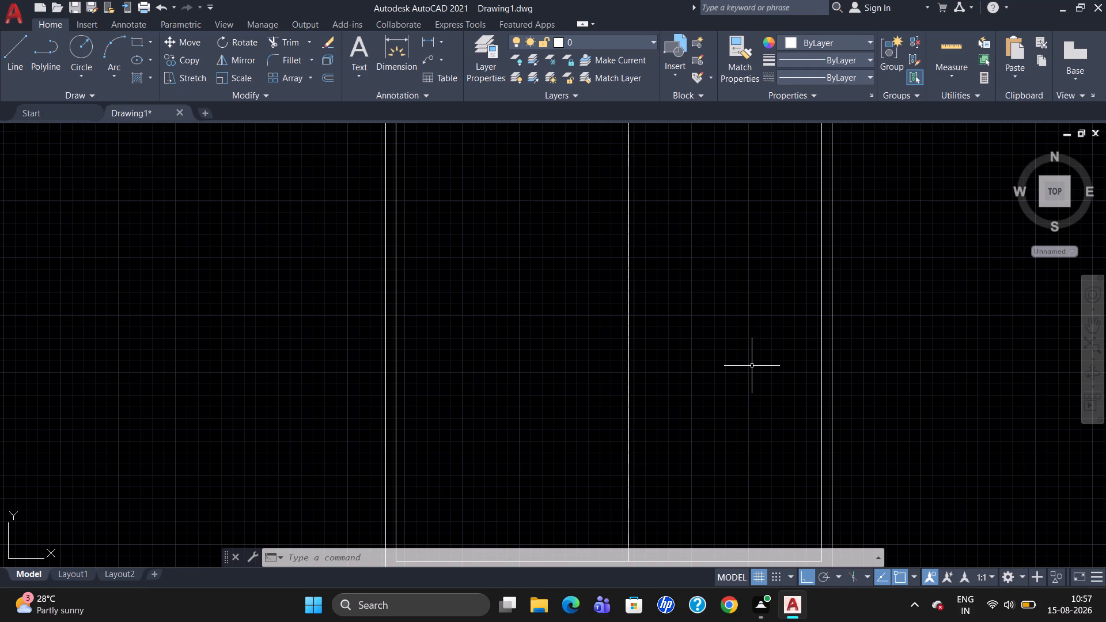
Add a linear dimension for the overall outer width just below the plan's bottom wall.
scroll(738, 403, "down", 2)
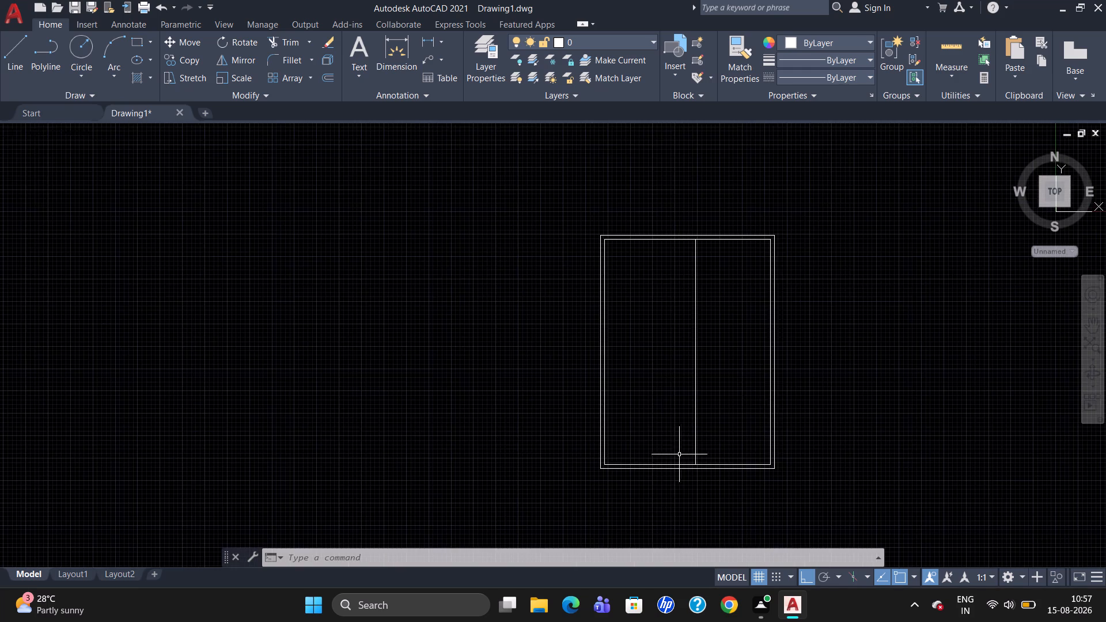
scroll(676, 456, "up", 2)
scroll(712, 449, "down", 1)
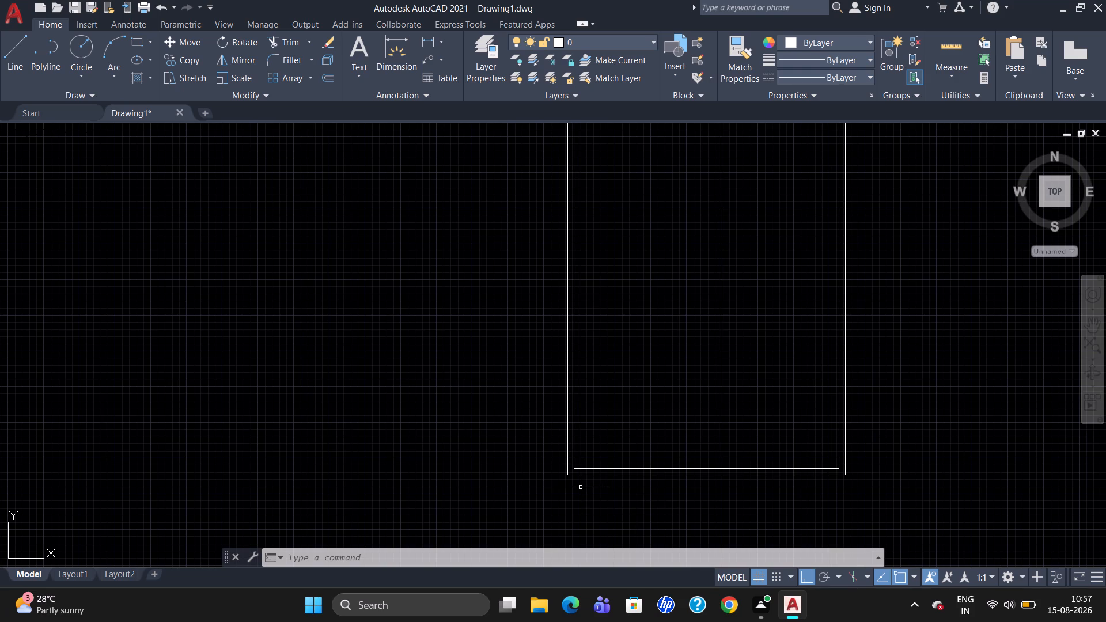
type("dli")
key("Return")
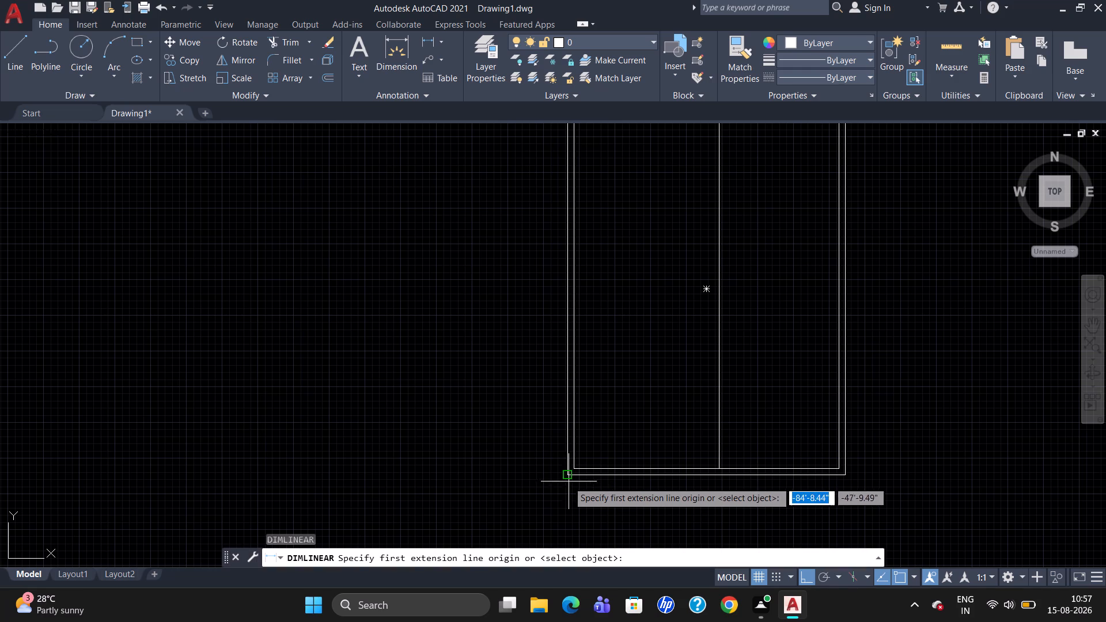
left_click(566, 477)
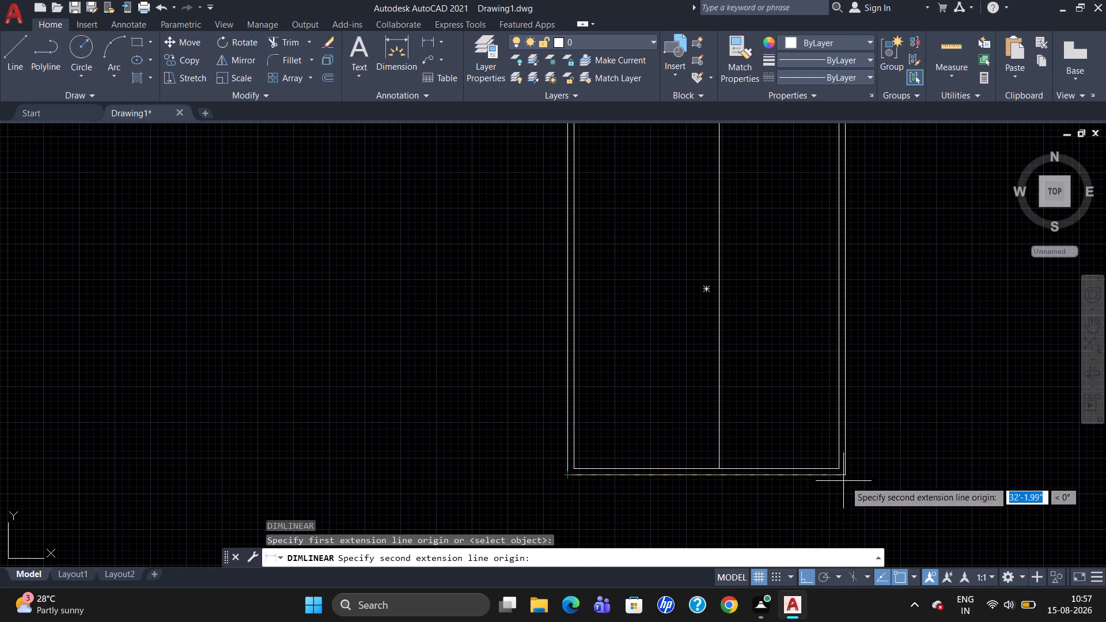
left_click(848, 479)
left_click(850, 498)
scroll(779, 510, "up", 1)
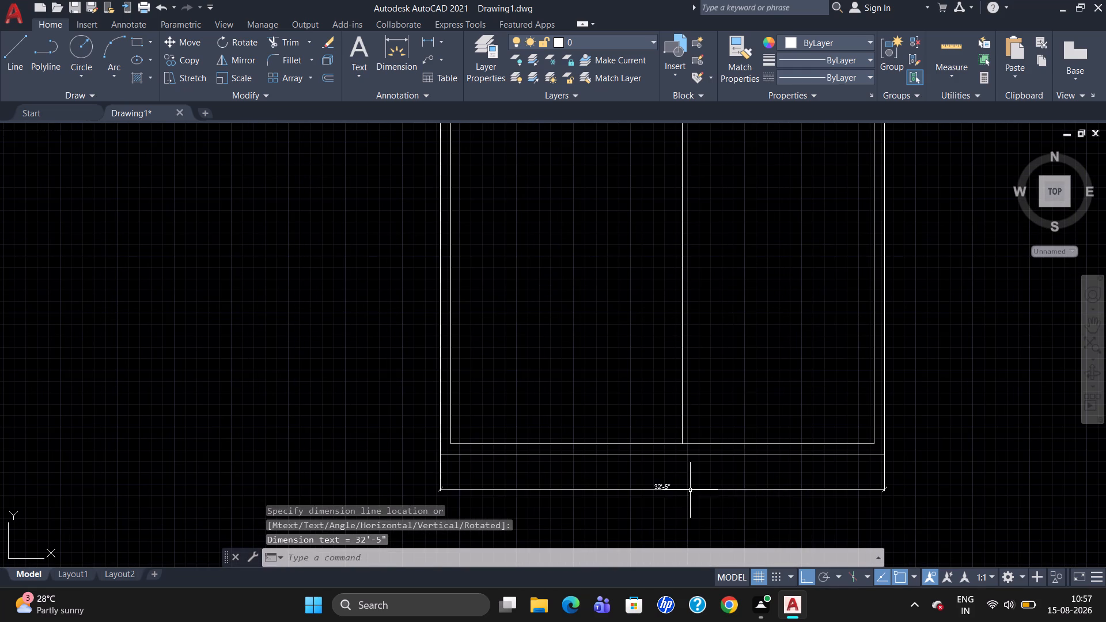
left_click(680, 488)
key("Escape")
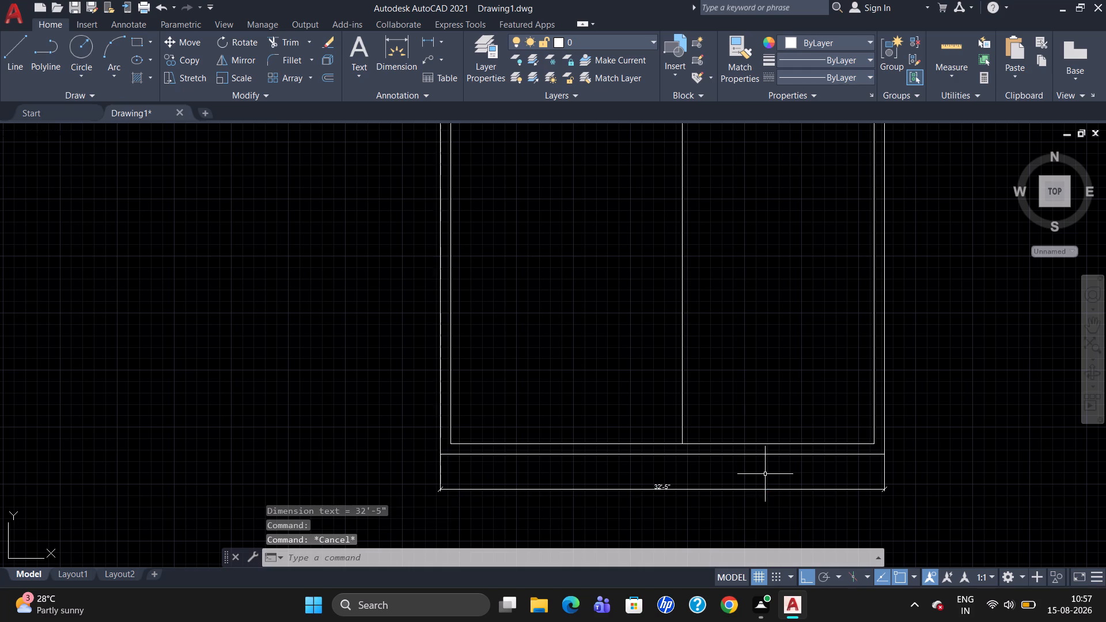
Check the width between the left inner wall and the vertical partition line with a temporary linear dimension, and erase it.
type("dli")
key("Return")
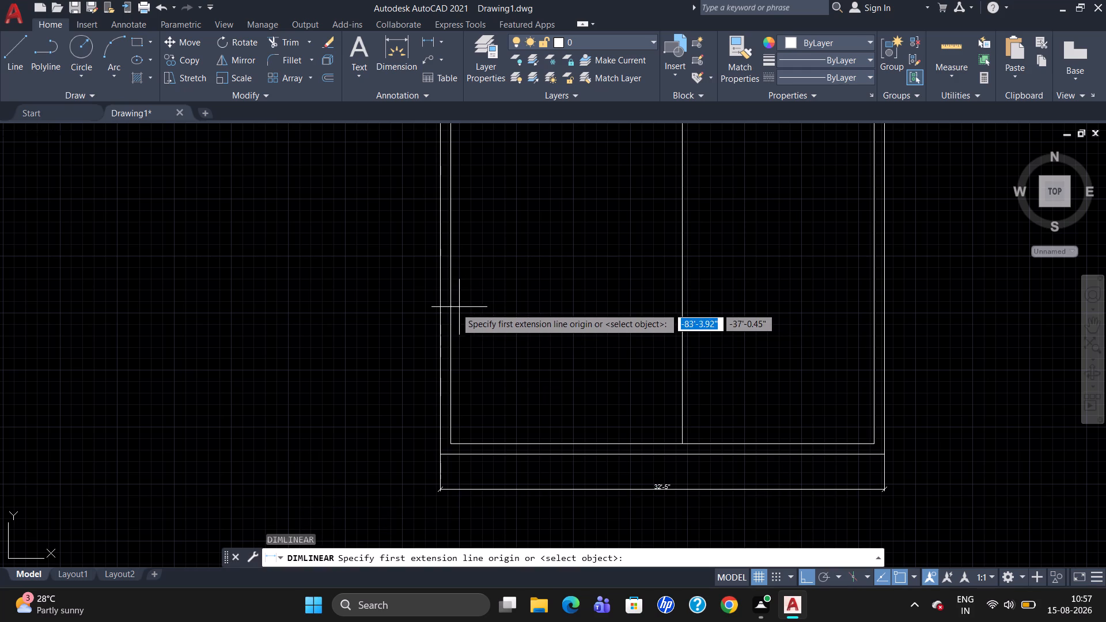
left_click(450, 307)
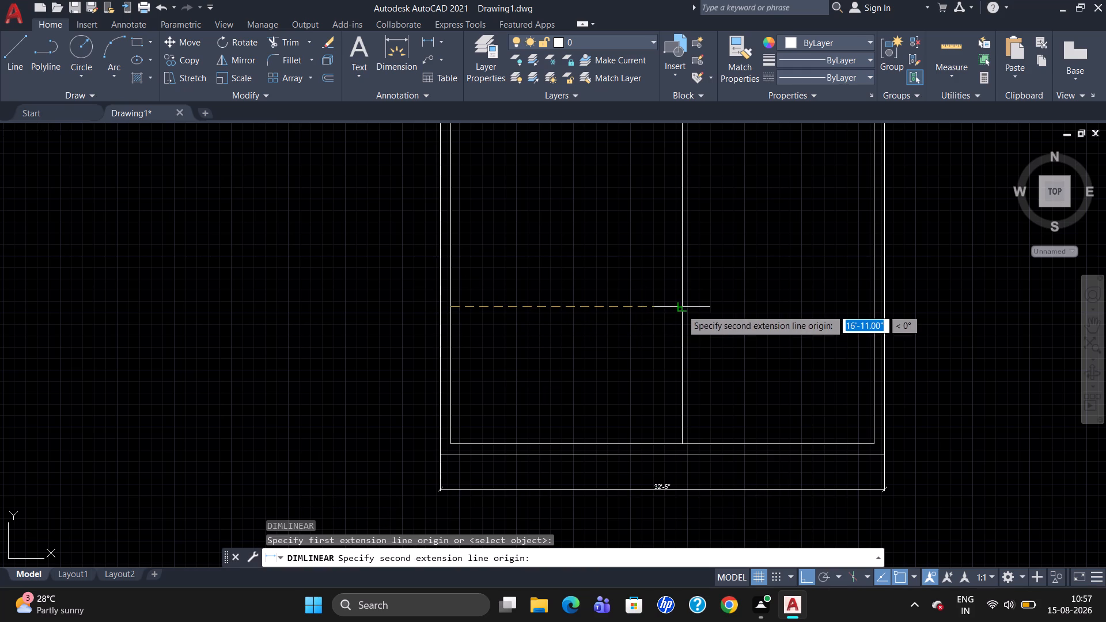
left_click(681, 308)
left_click(672, 325)
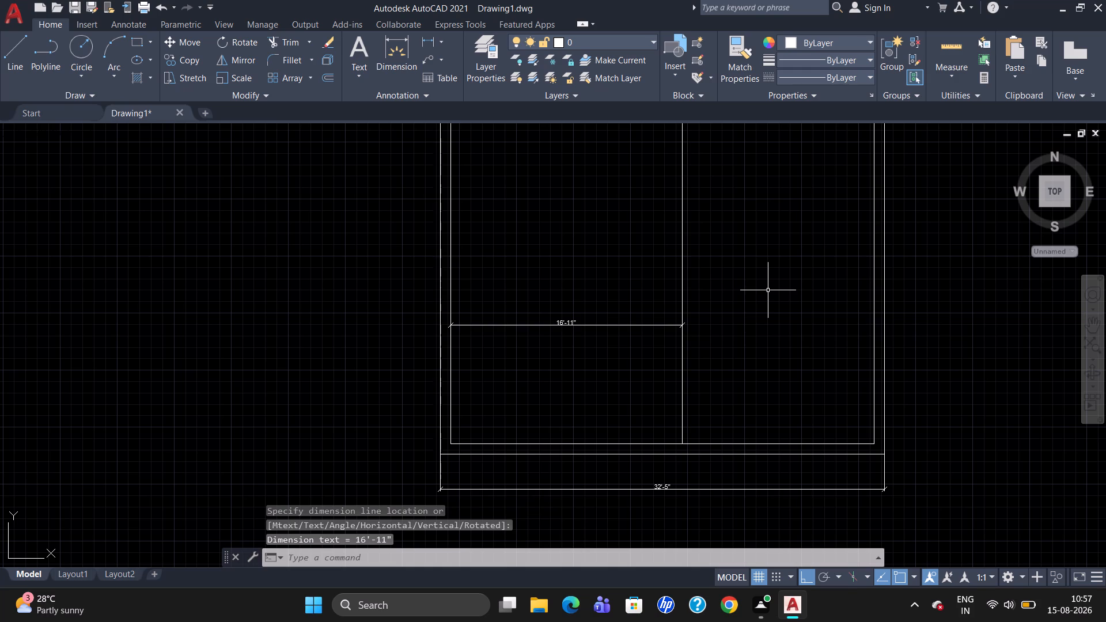
scroll(744, 248, "down", 2)
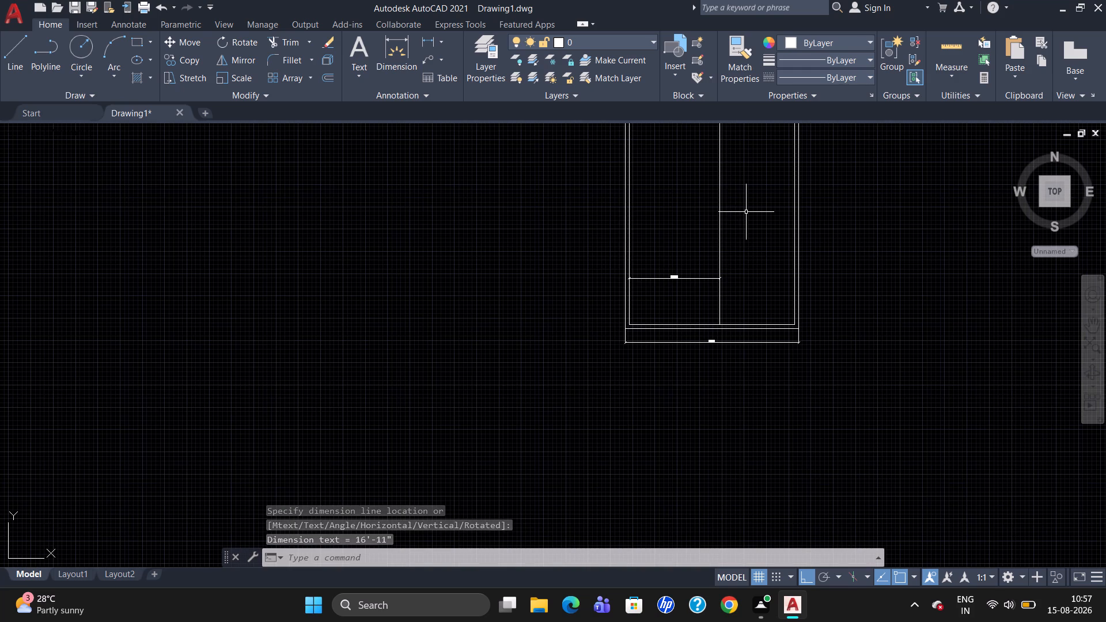
scroll(746, 212, "up", 1)
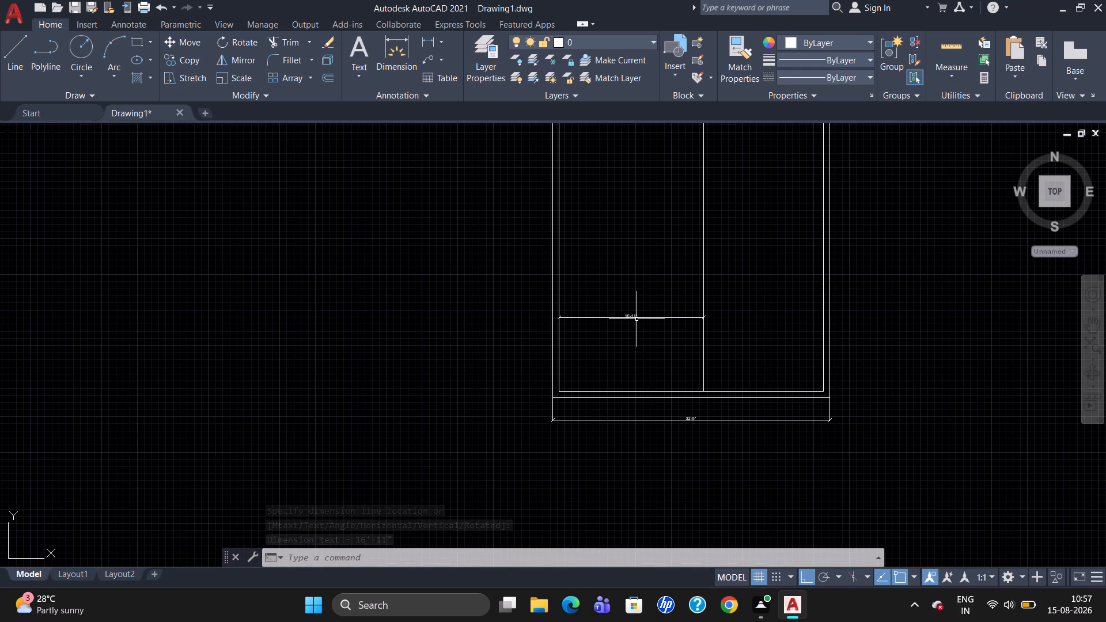
left_click(637, 319)
key("Delete")
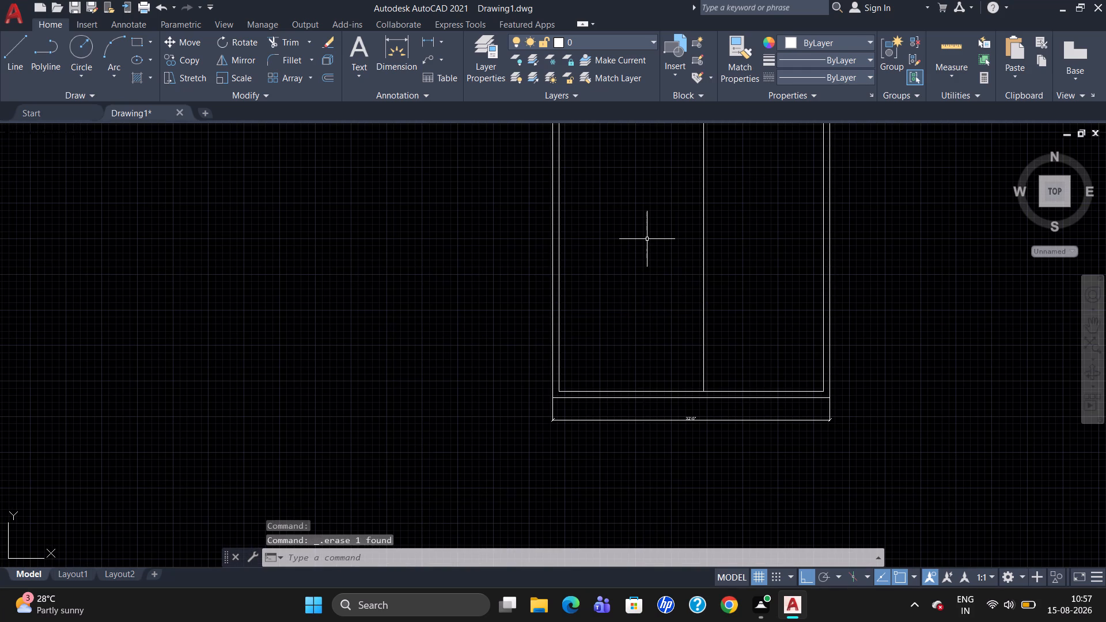
Check the width from the left outer wall line to the vertical partition line with a temporary linear dimension, and erase it.
scroll(649, 245, "up", 1)
type("dli")
key("Return")
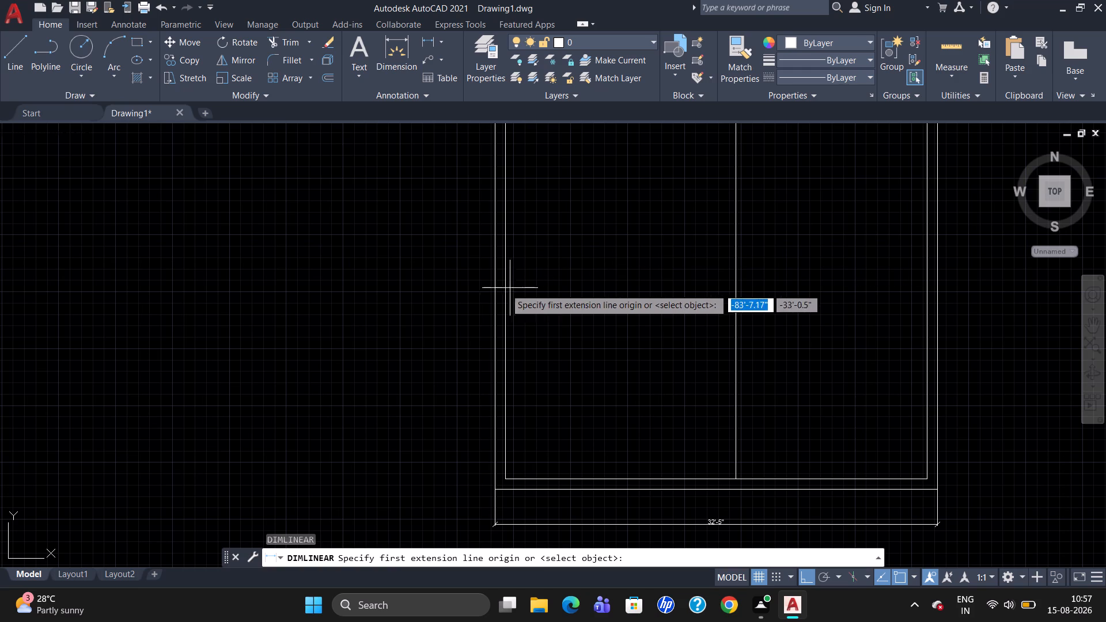
left_click(490, 291)
left_click(731, 293)
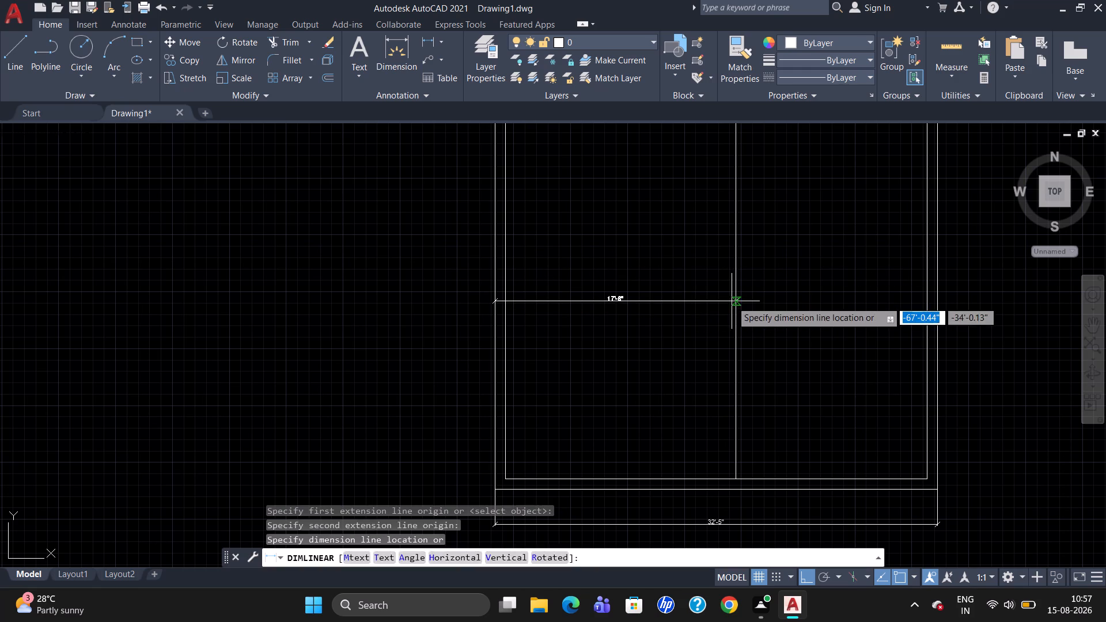
left_click(732, 301)
left_click(632, 300)
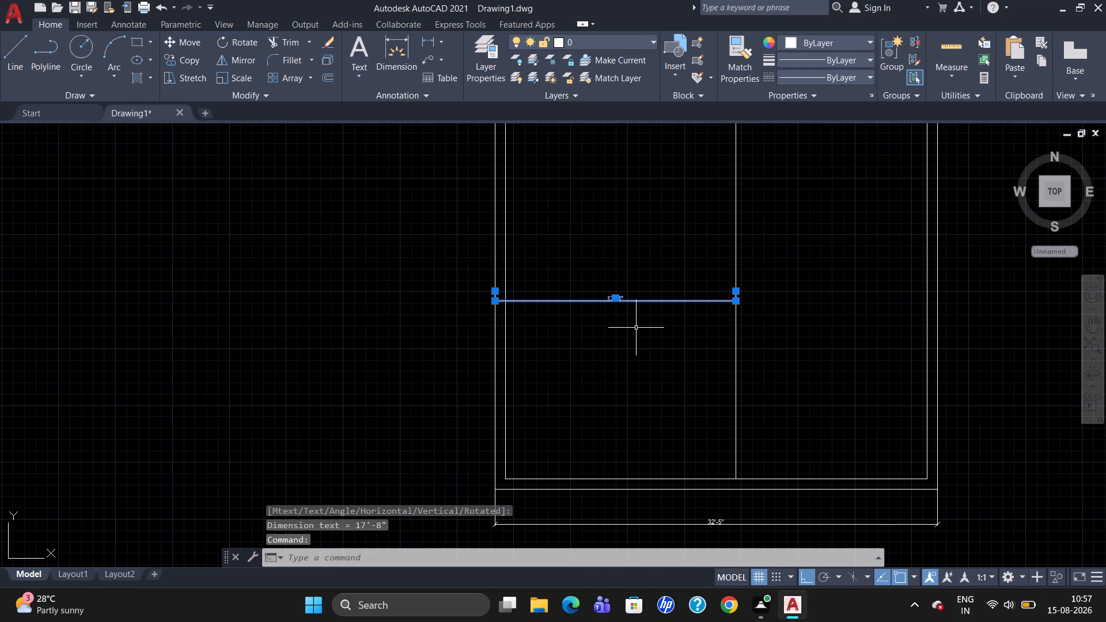
key("Delete")
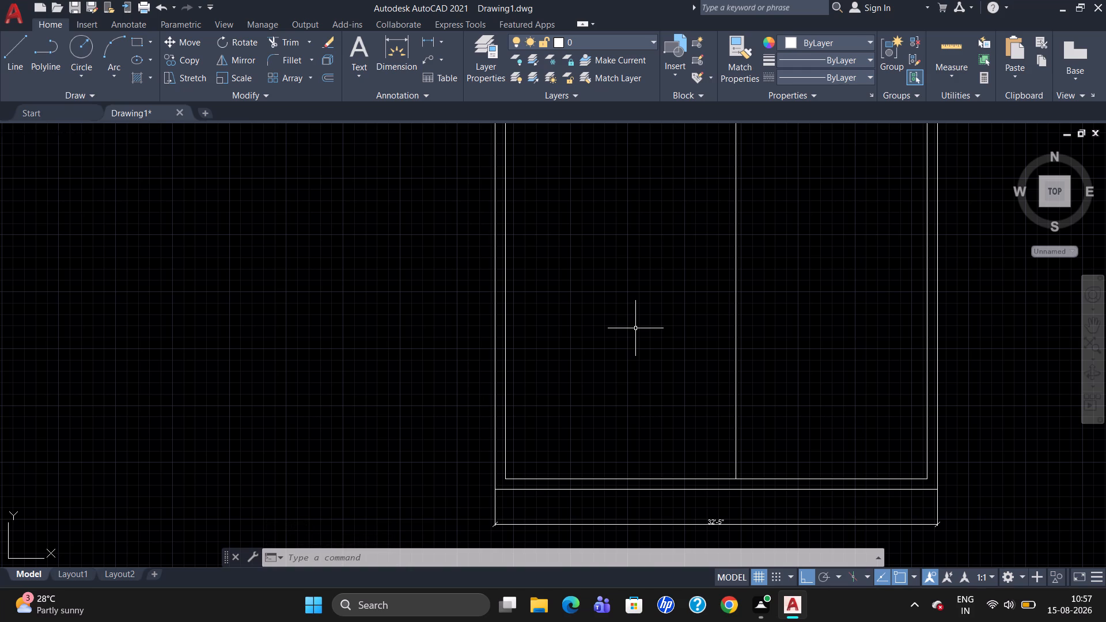
Add a horizontal linear dimension from the left inner wall line to the vertical partition line, inside the plan's lower part.
type("dli")
key("Return")
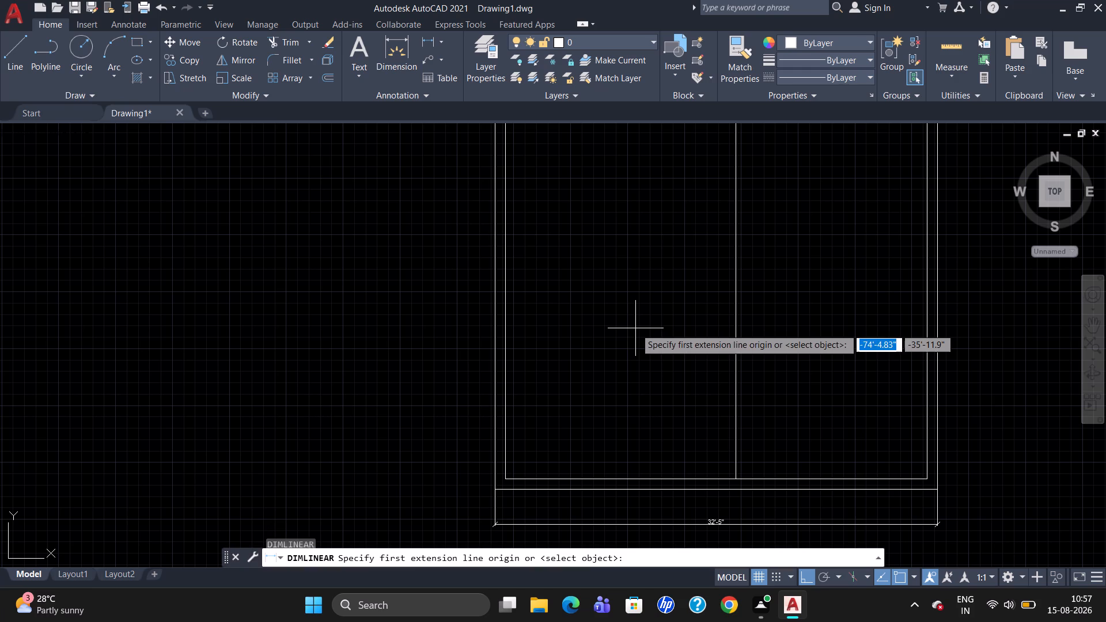
scroll(638, 336, "down", 1)
scroll(558, 301, "up", 2)
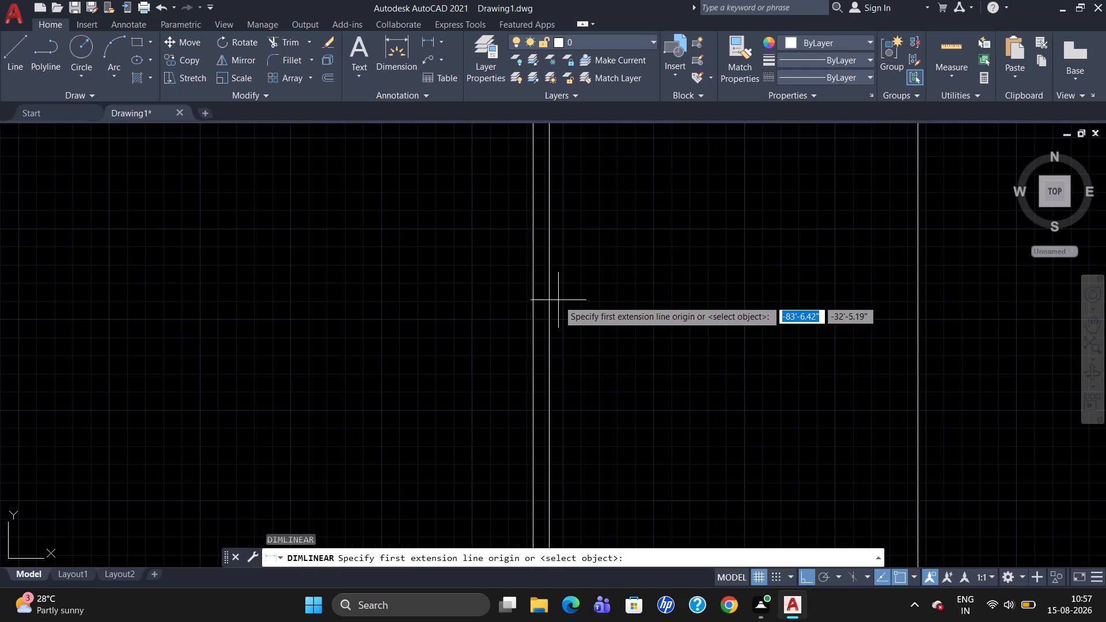
left_click(551, 306)
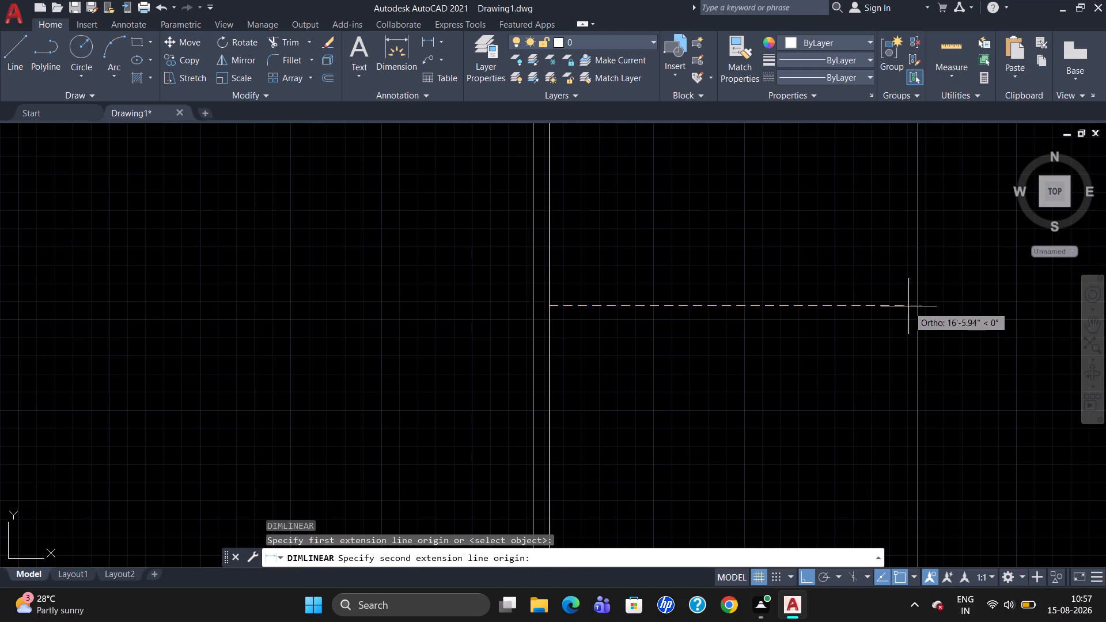
left_click(918, 308)
left_click(909, 324)
Add a horizontal linear dimension from the vertical partition line to the right inner wall line, slightly below the left room's dimension.
scroll(918, 305, "down", 2)
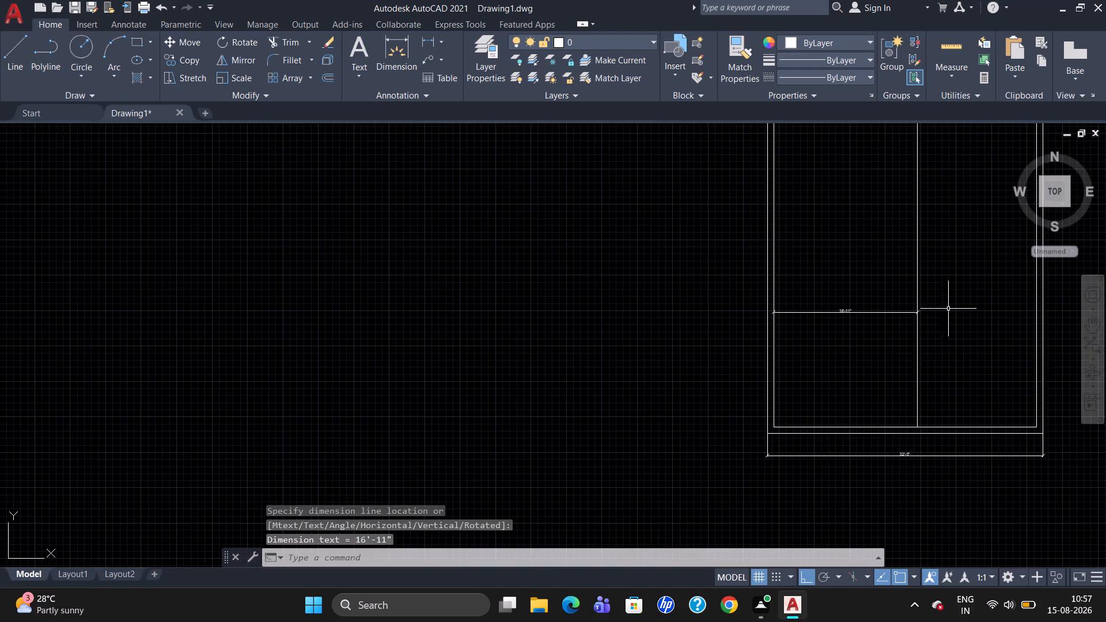
scroll(993, 308, "up", 3)
scroll(890, 281, "down", 3)
key("space")
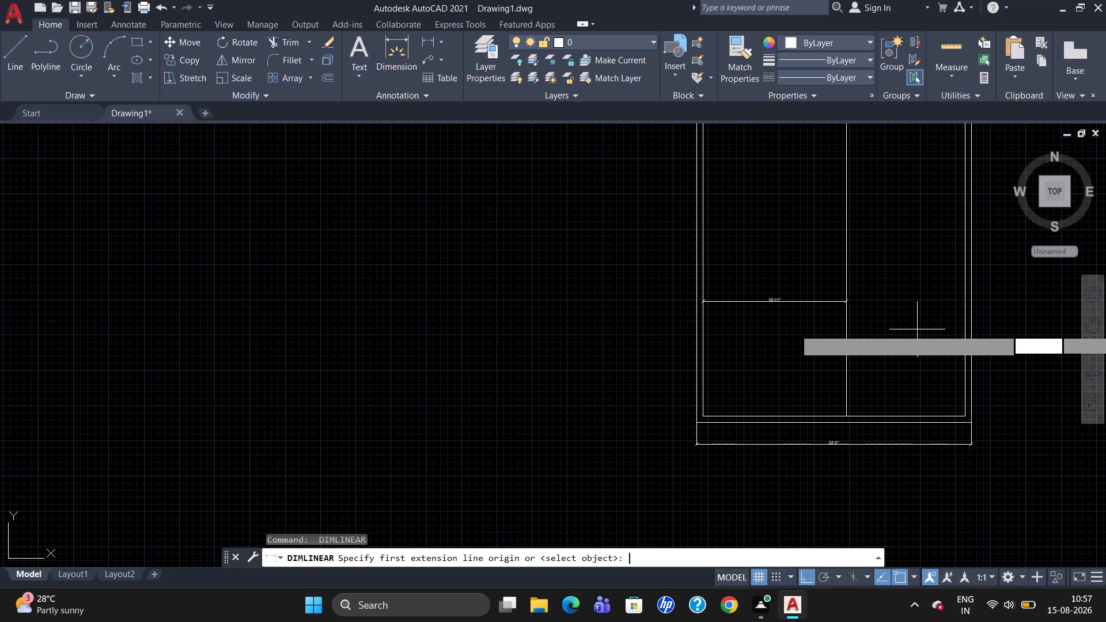
scroll(938, 298, "up", 2)
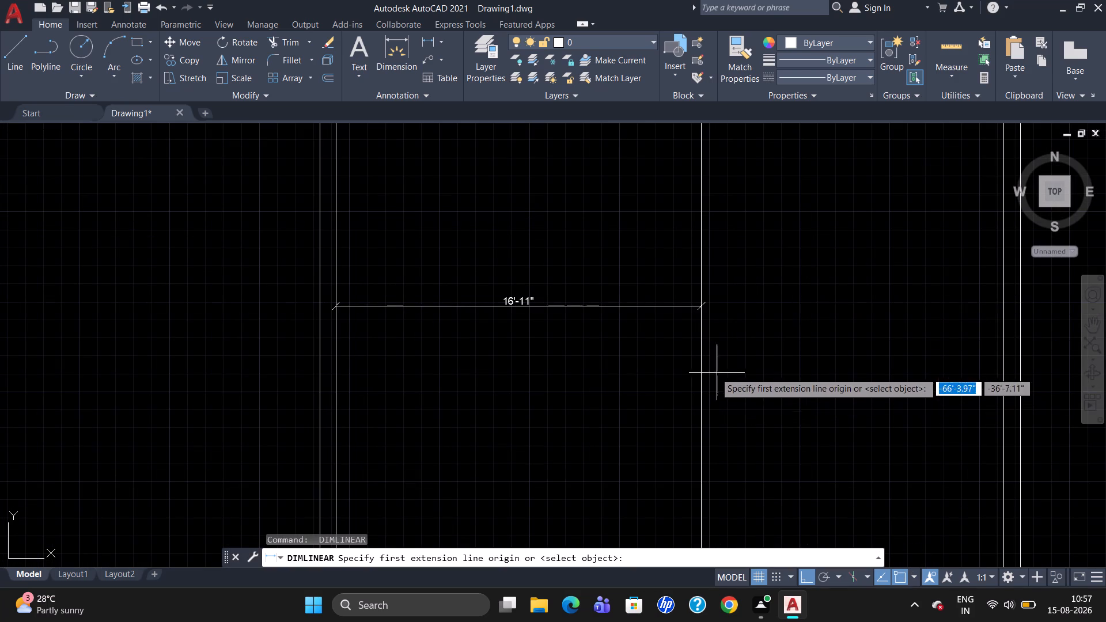
left_click(702, 364)
left_click(1003, 361)
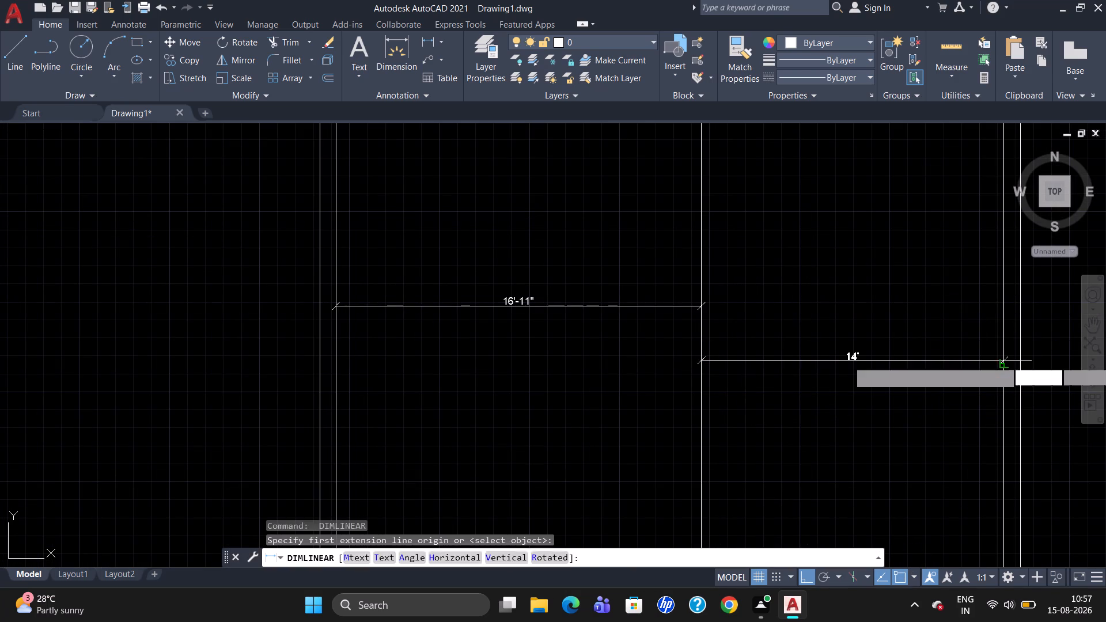
left_click(1000, 367)
scroll(889, 419, "down", 1)
scroll(920, 490, "up", 1)
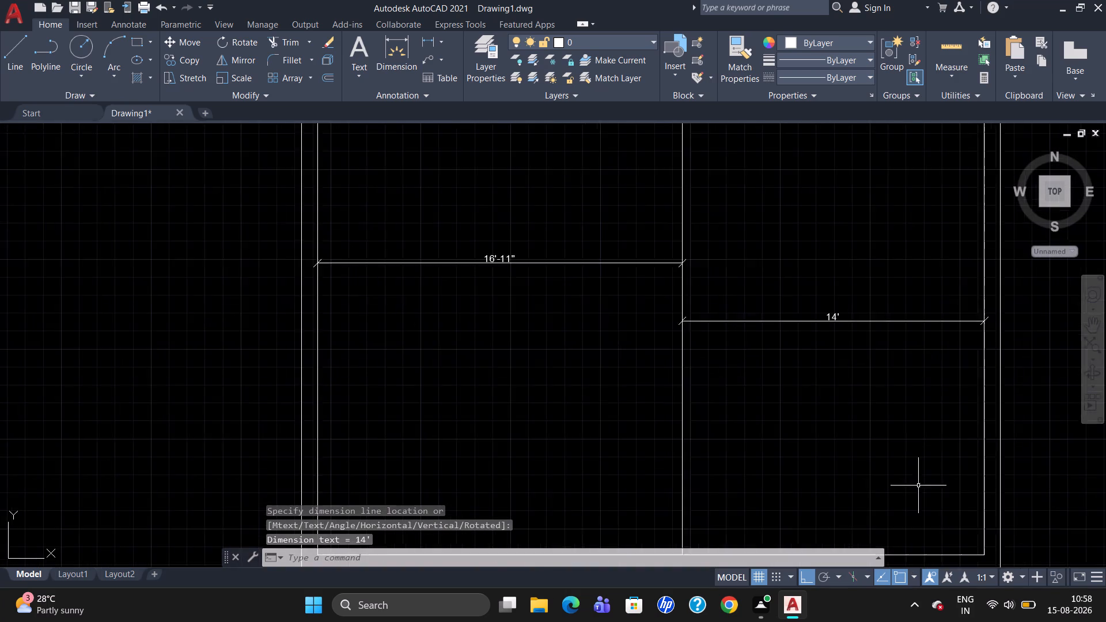
scroll(915, 480, "up", 2)
scroll(892, 442, "down", 4)
scroll(961, 487, "up", 1)
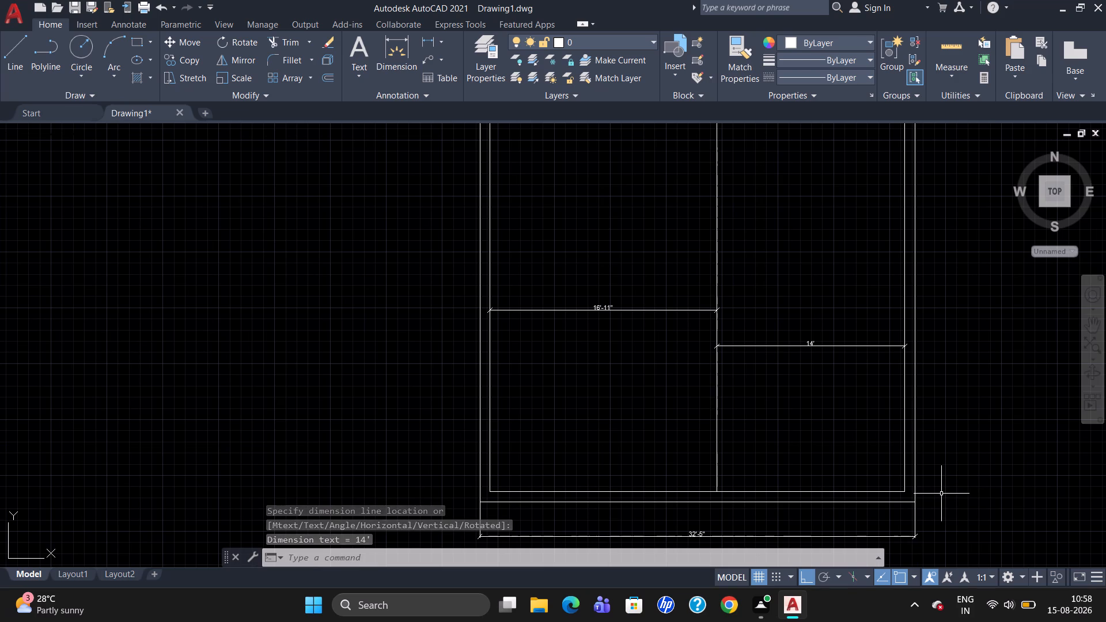
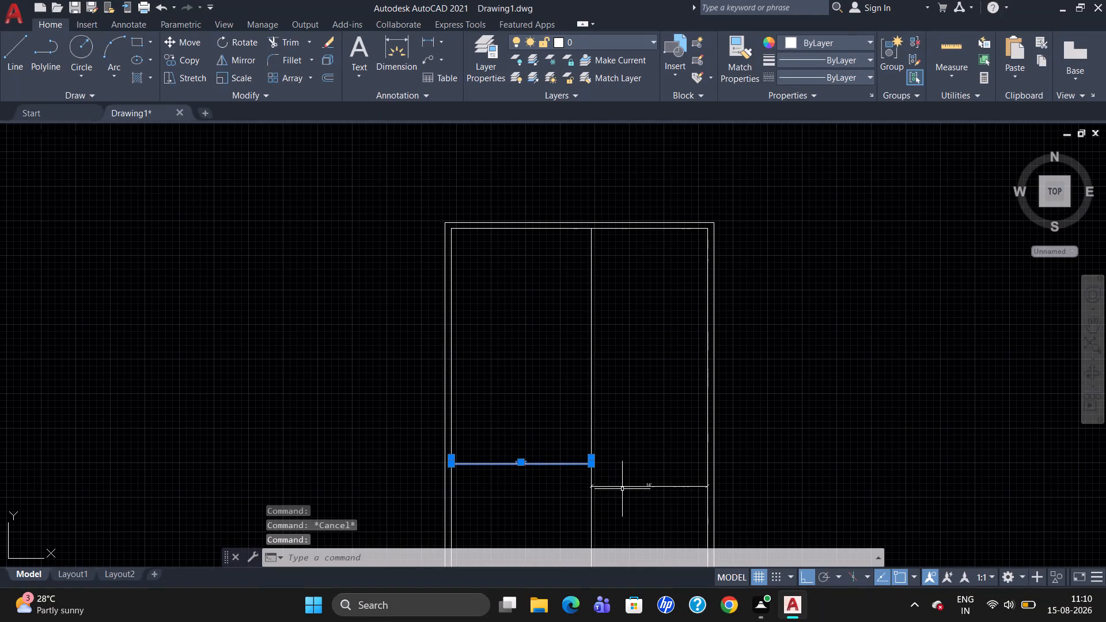
Erase the two room-width dimensions inside the plan and the overall width dimension below the bottom wall.
left_click(624, 486)
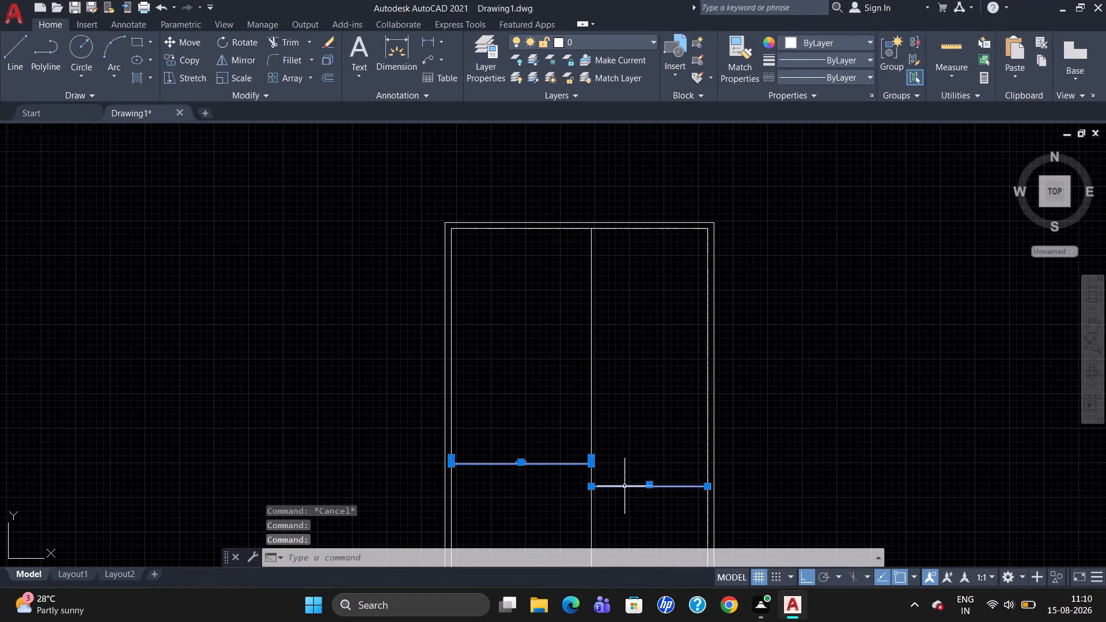
scroll(624, 493, "down", 2)
scroll(598, 532, "up", 3)
scroll(594, 517, "down", 4)
scroll(589, 531, "up", 2)
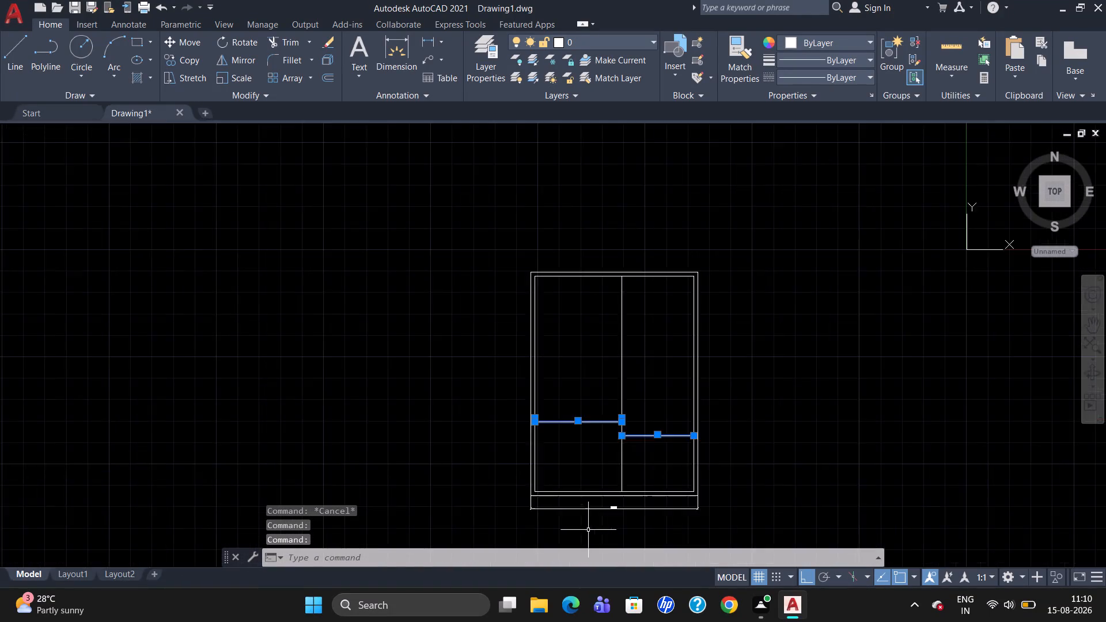
scroll(588, 530, "up", 1)
left_click(605, 498)
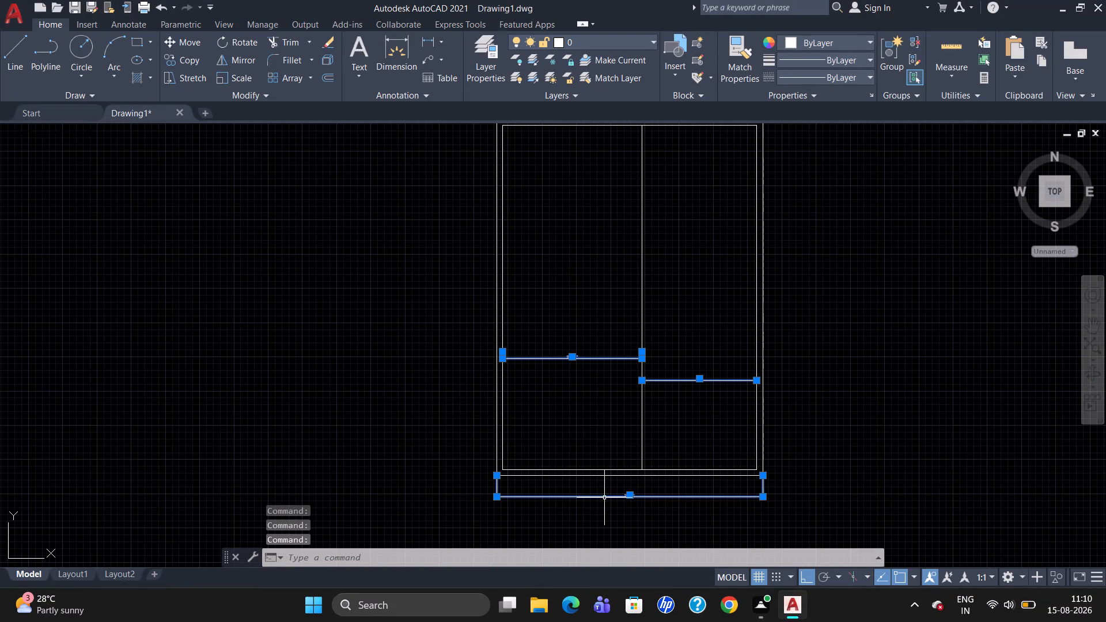
key("Delete")
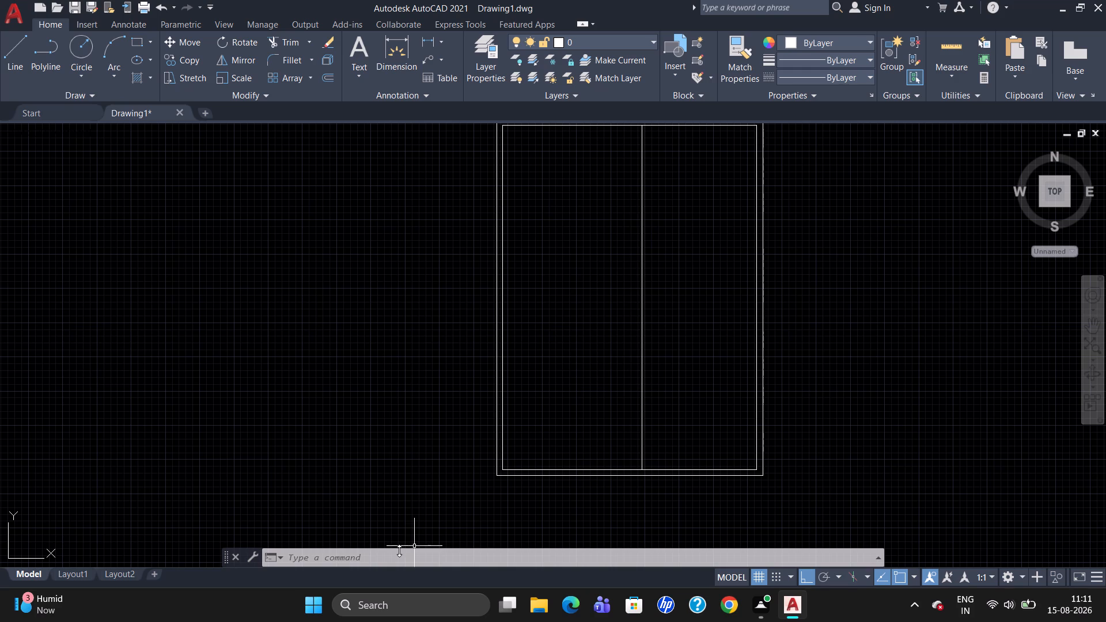
Delete the single vertical partition line between the top and bottom inner walls.
scroll(582, 369, "up", 2)
scroll(577, 381, "down", 2)
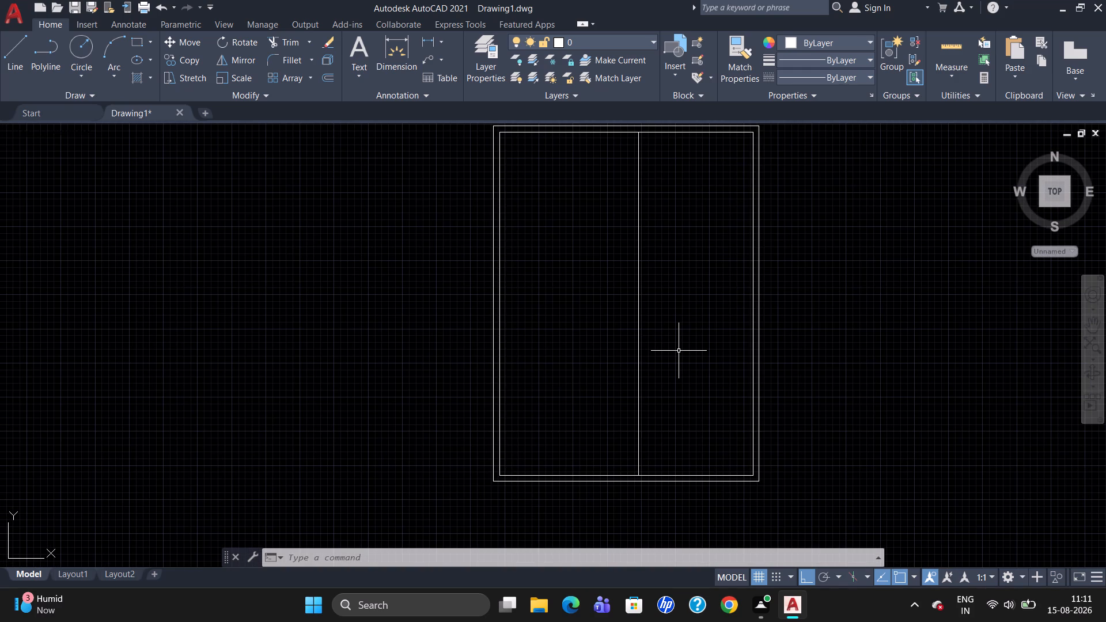
left_click(638, 337)
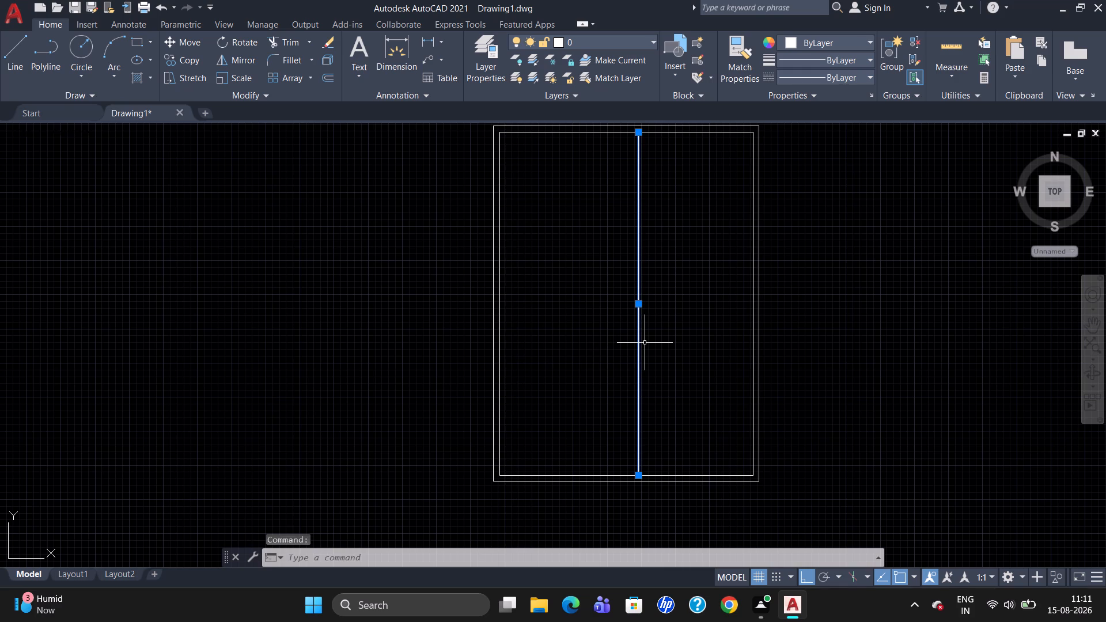
key("Delete")
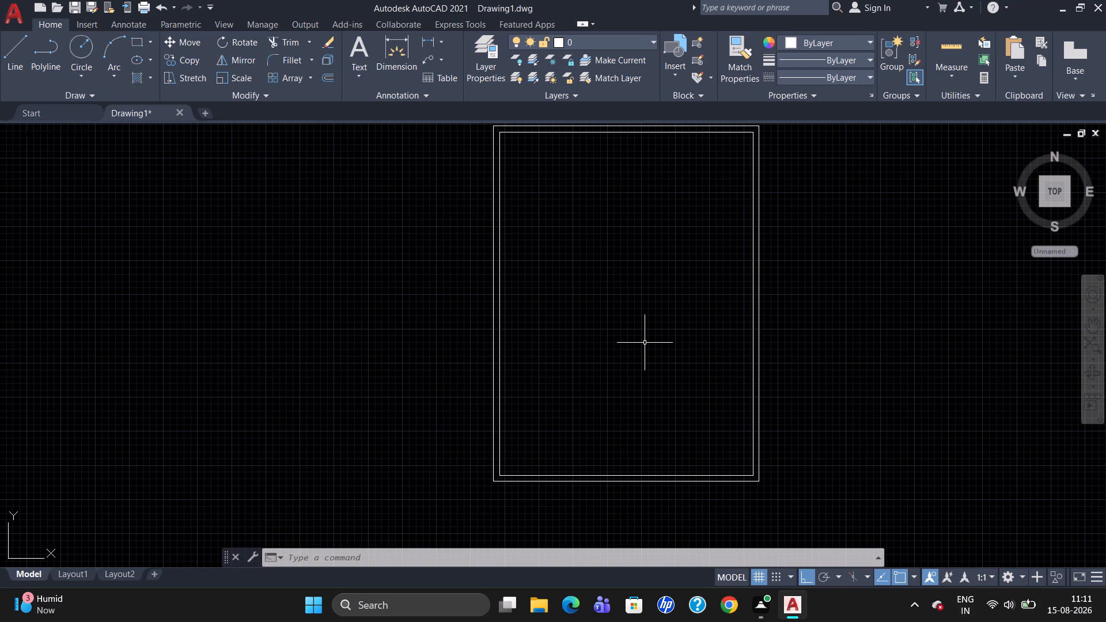
Offset the left inner wall line 7'-3" into the plan, and offset the new line 4" further right as a partition.
key("o")
key("Return")
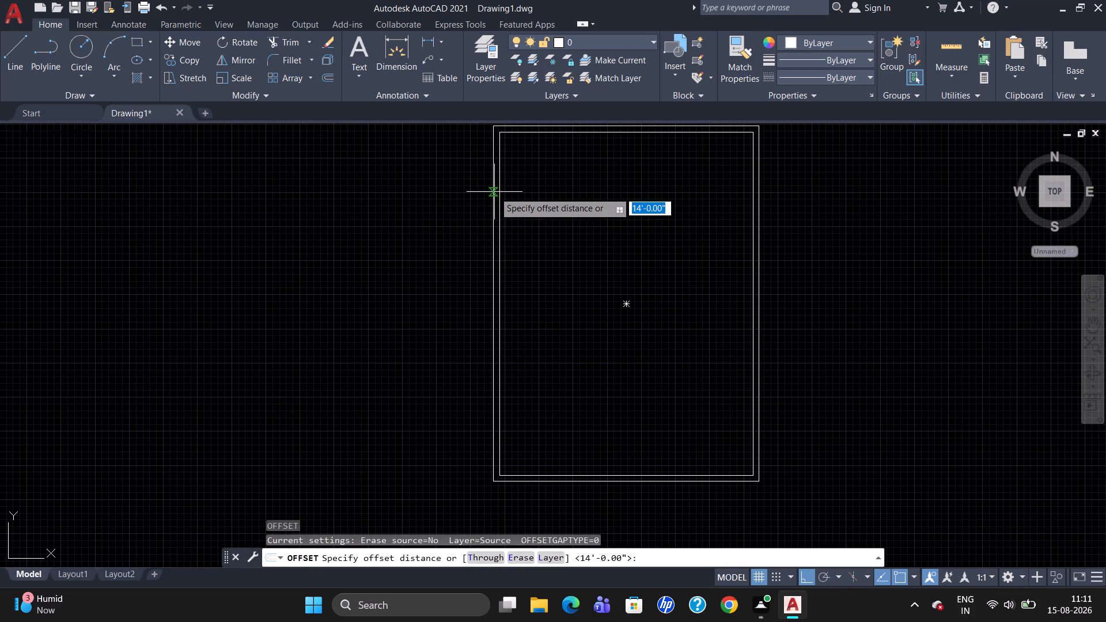
key("7")
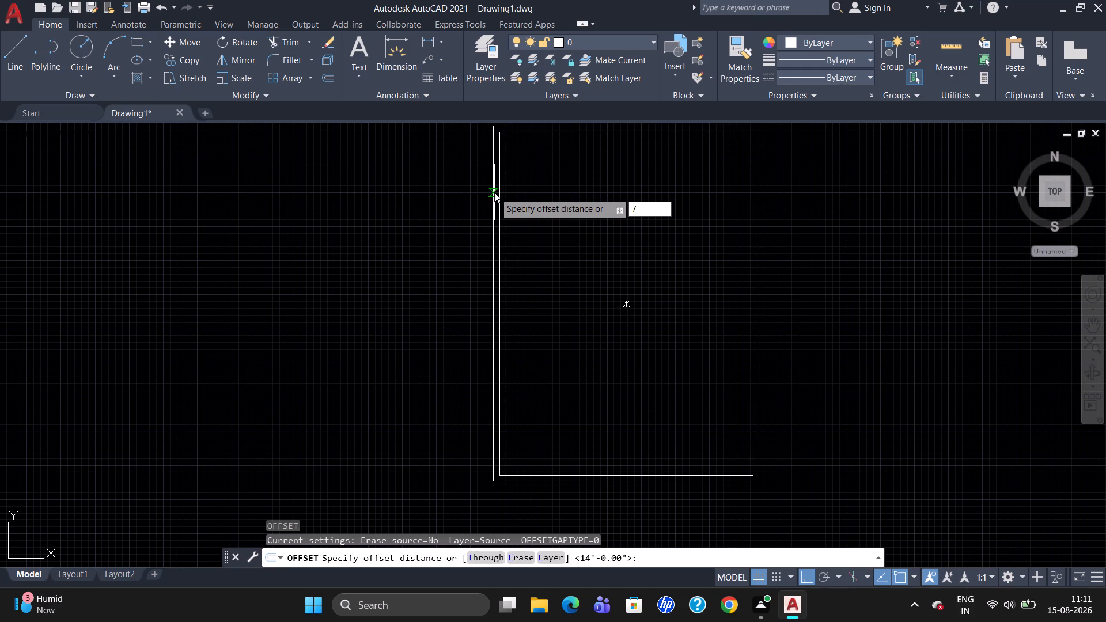
key("apostrophe")
type("-3")
key("shift+quotedbl")
key("Return")
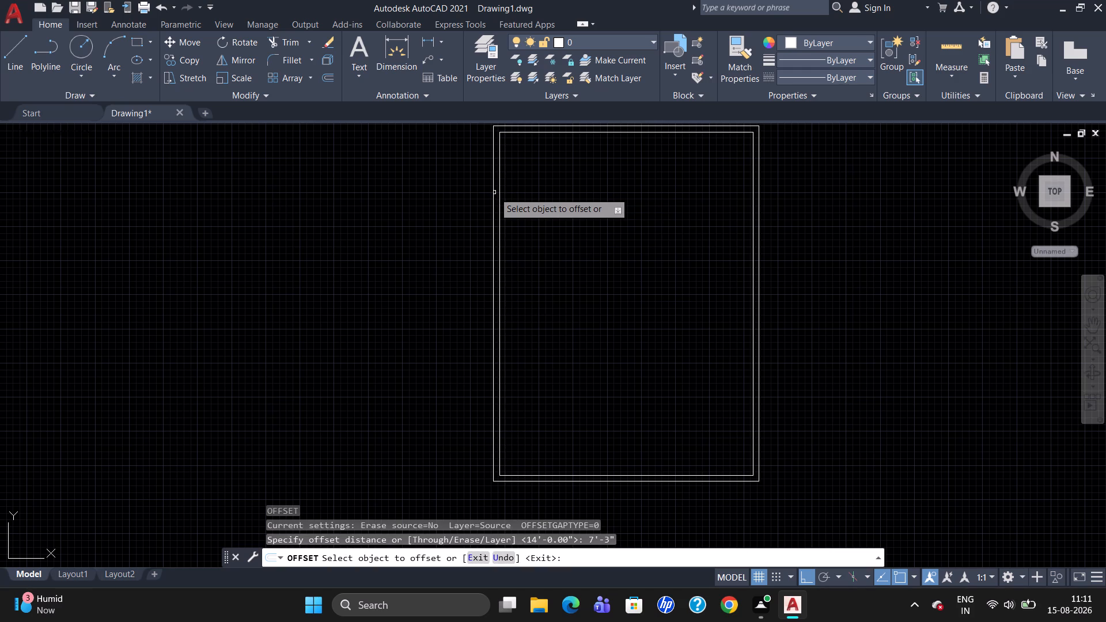
left_click(498, 194)
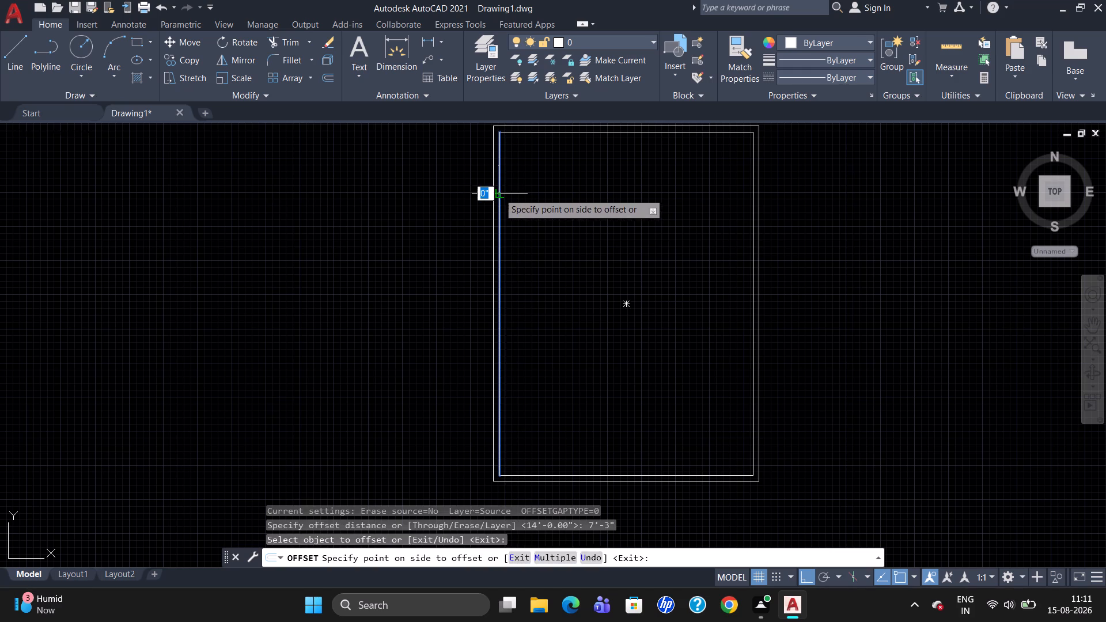
left_click(548, 201)
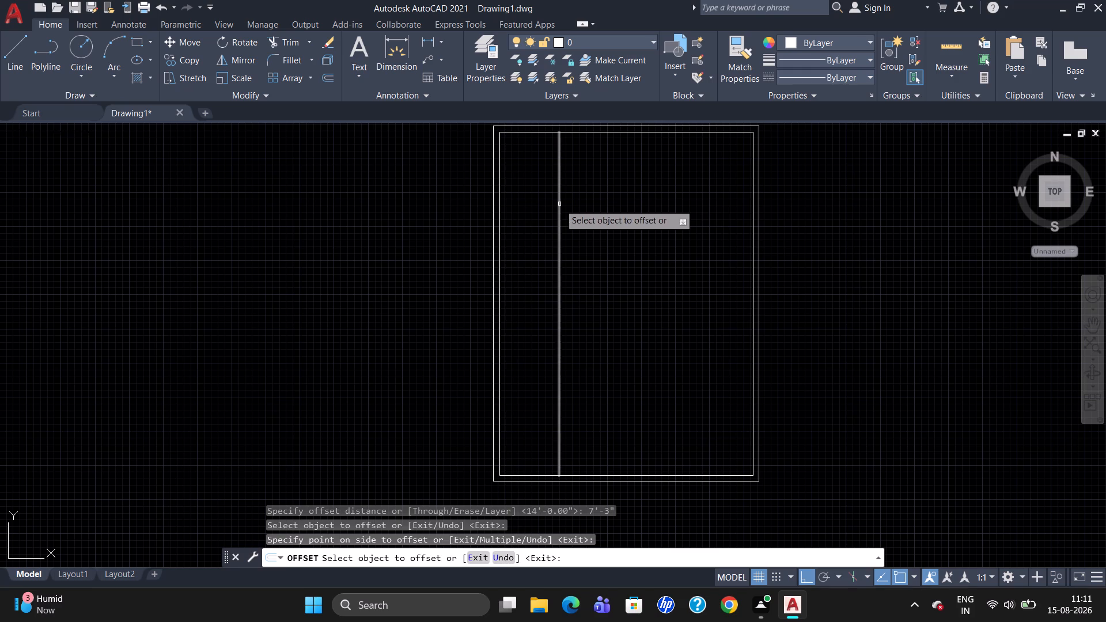
left_click(559, 204)
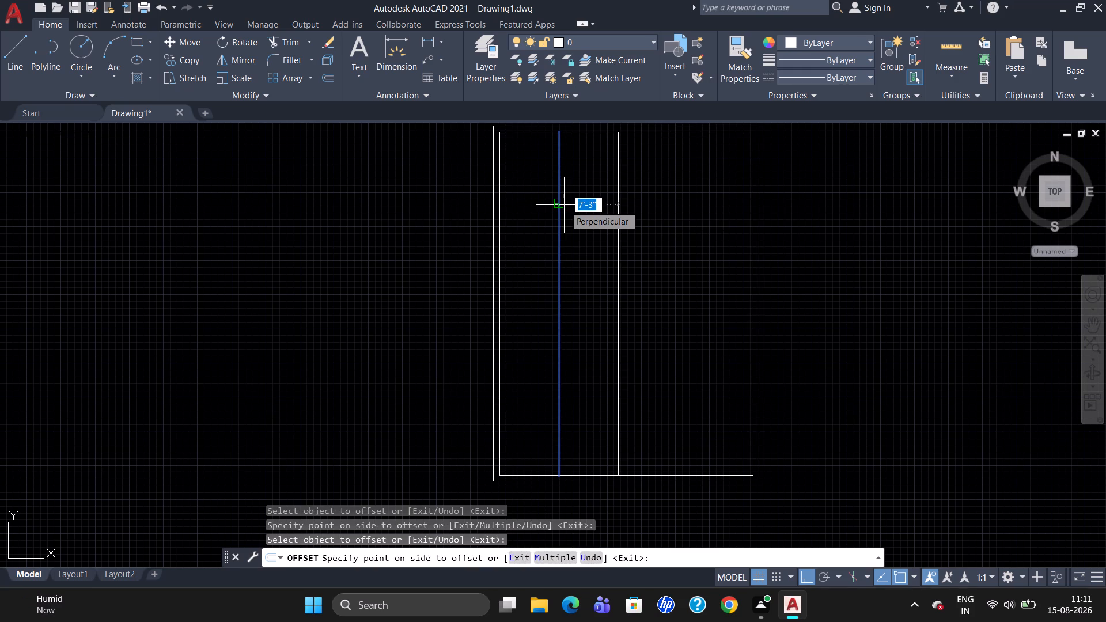
type("4\"")
key("Return")
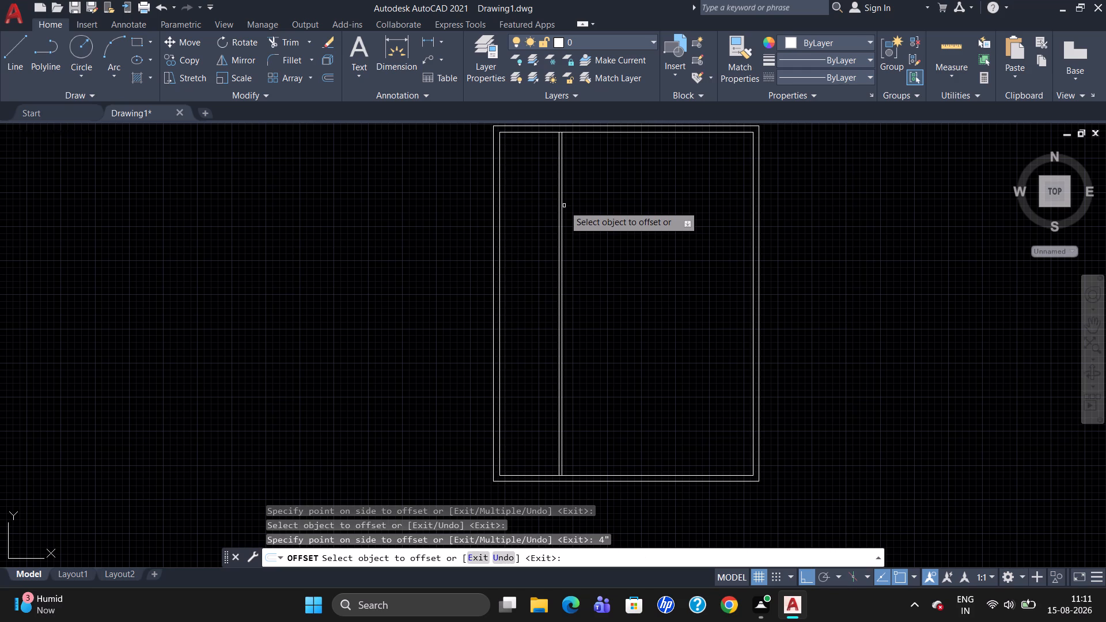
Offset the first partition's right line 9' to the right, and offset that new line 4" for a second vertical partition.
left_click(562, 209)
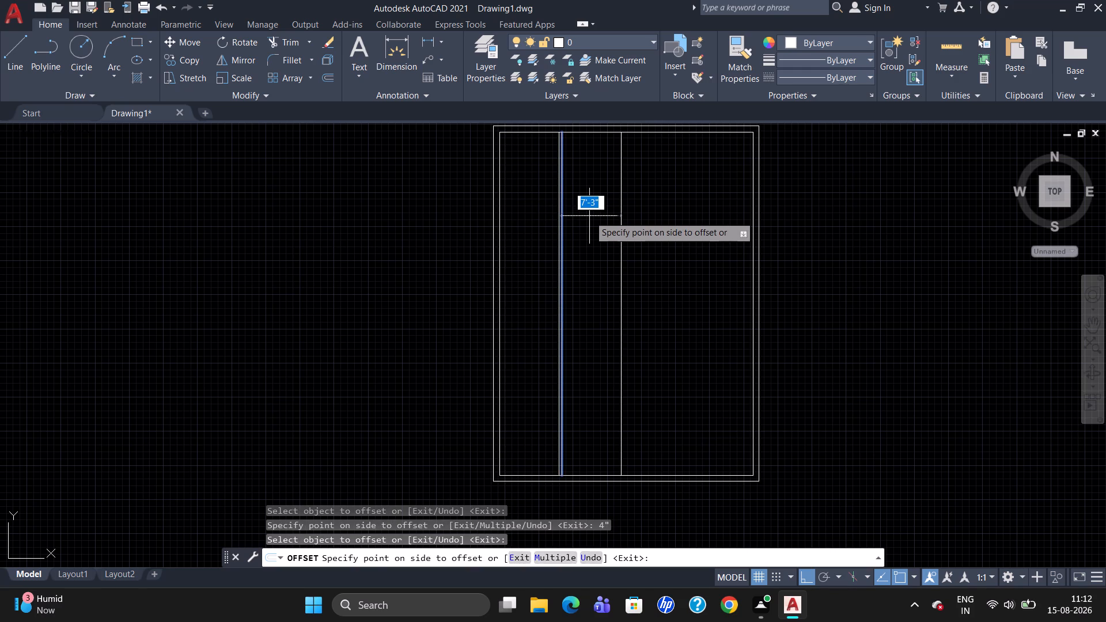
key("9")
key("apostrophe")
key("Return")
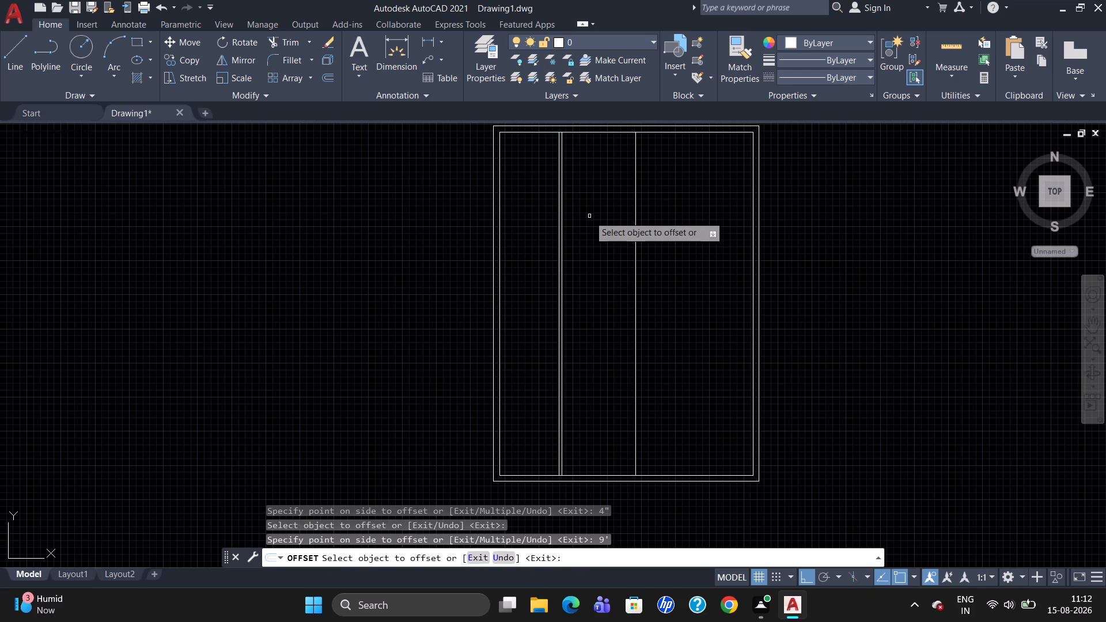
left_click(634, 240)
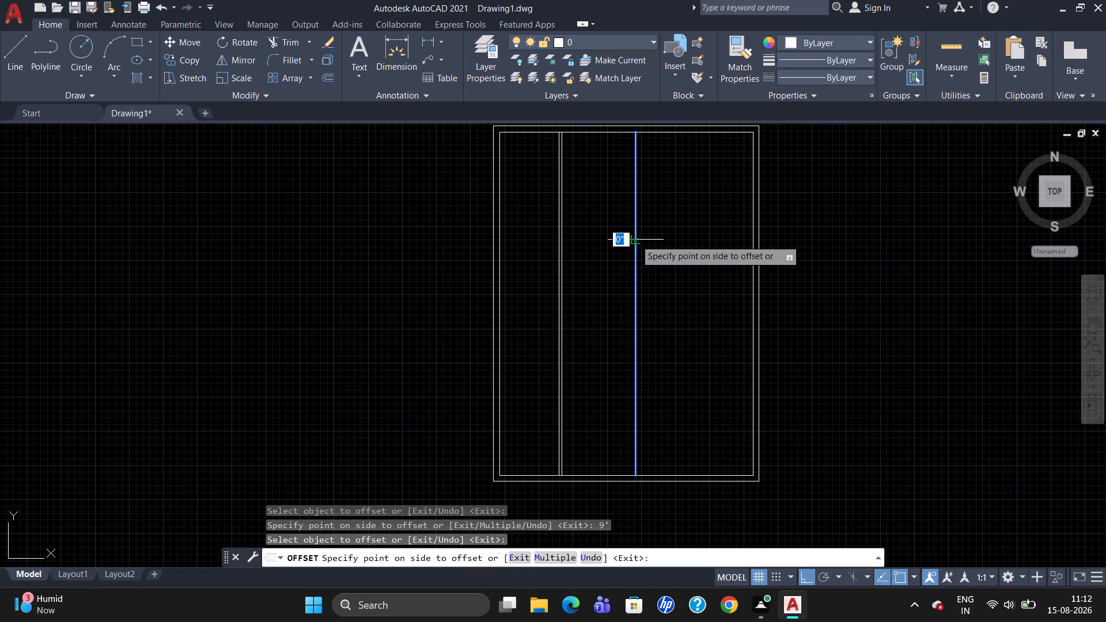
type("4\"")
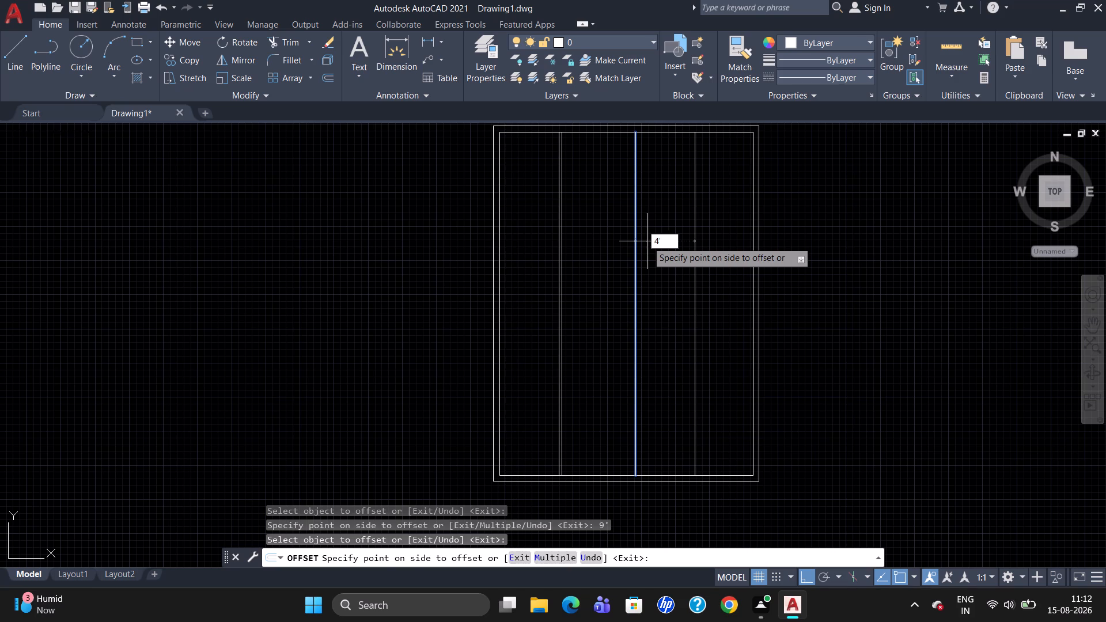
key("Return")
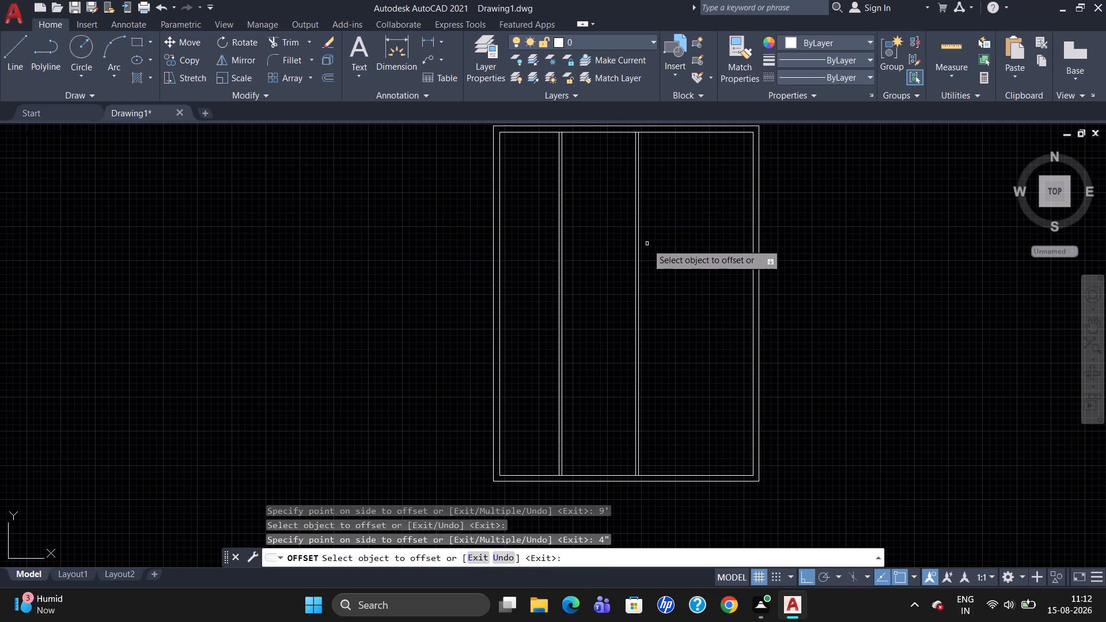
Offset the top inner wall line 10'-6" downward, and offset the new line 4" below it as a horizontal partition.
left_click_drag(530, 131, 531, 136)
type("10'")
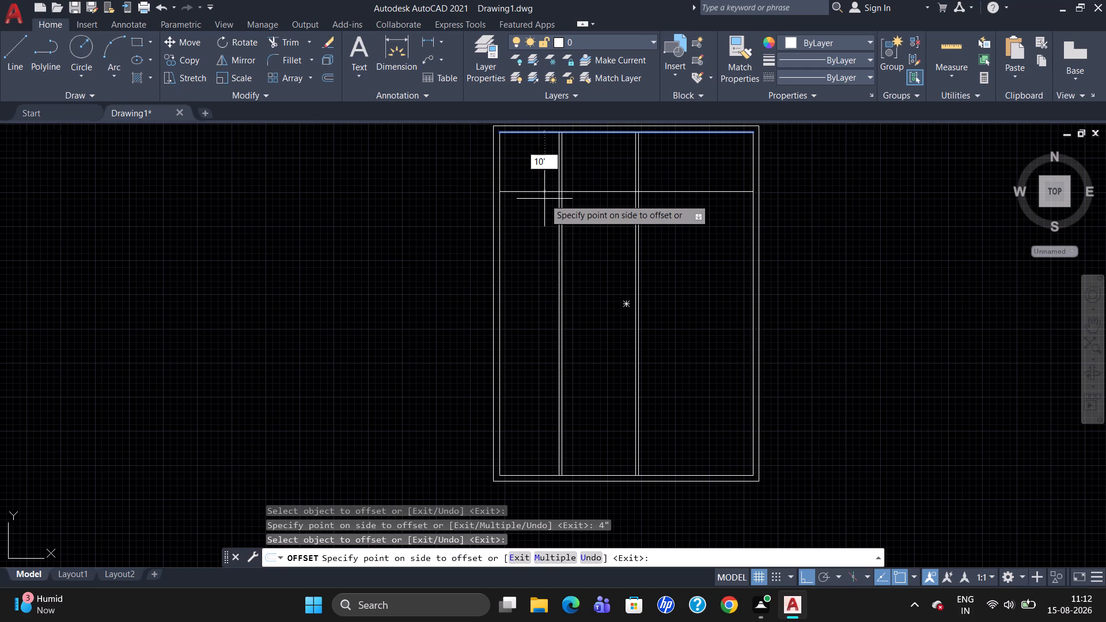
type("-6\"")
key("Return")
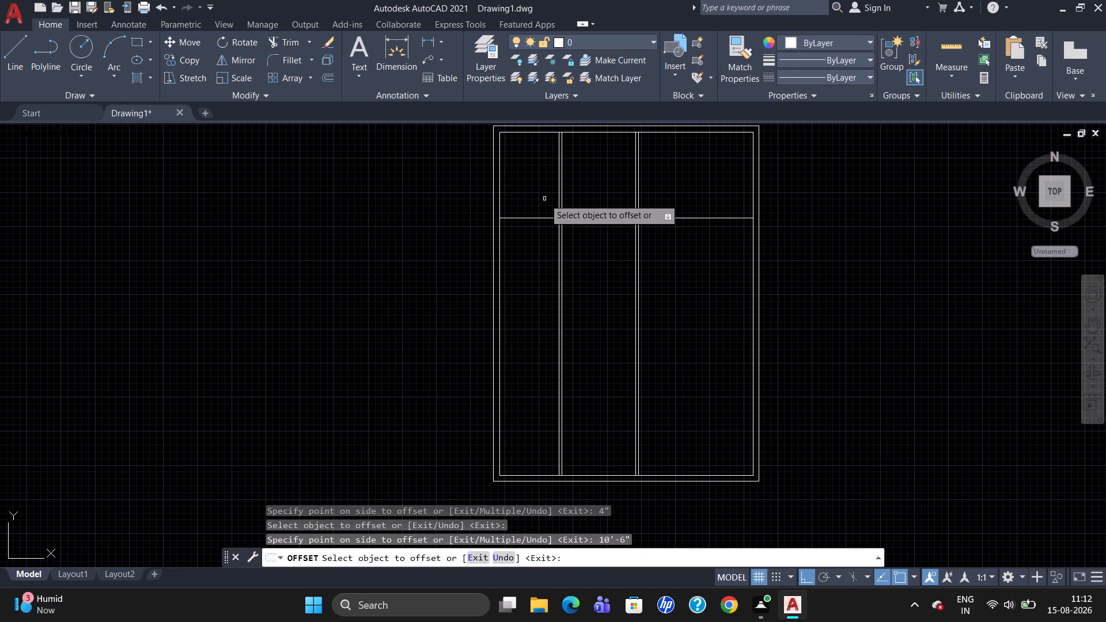
left_click_drag(524, 218, 526, 226)
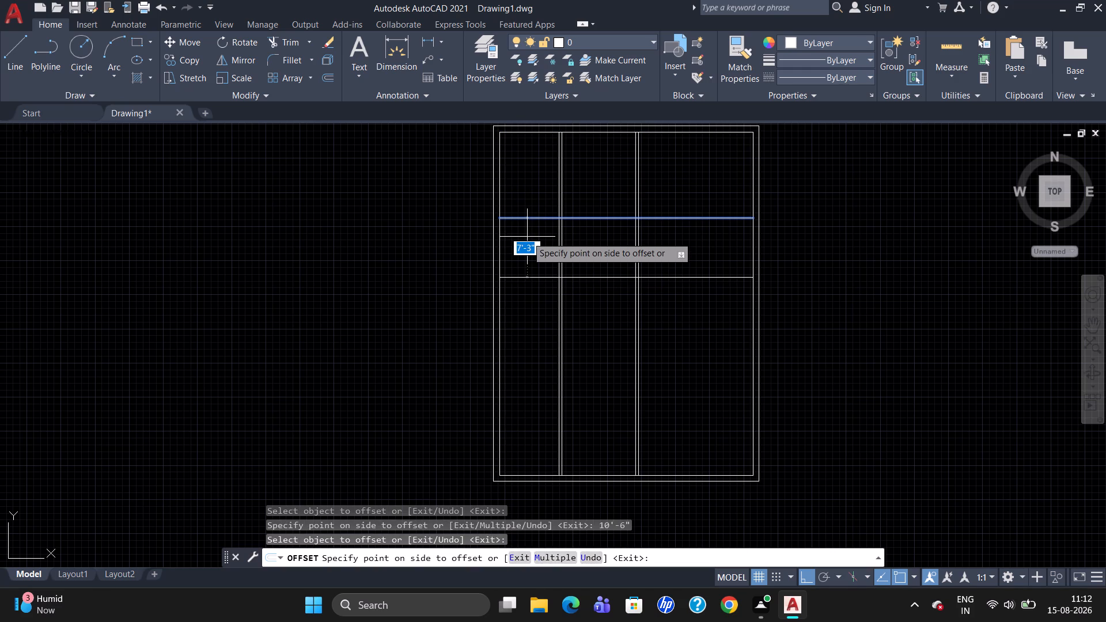
type("4\"")
key("Return")
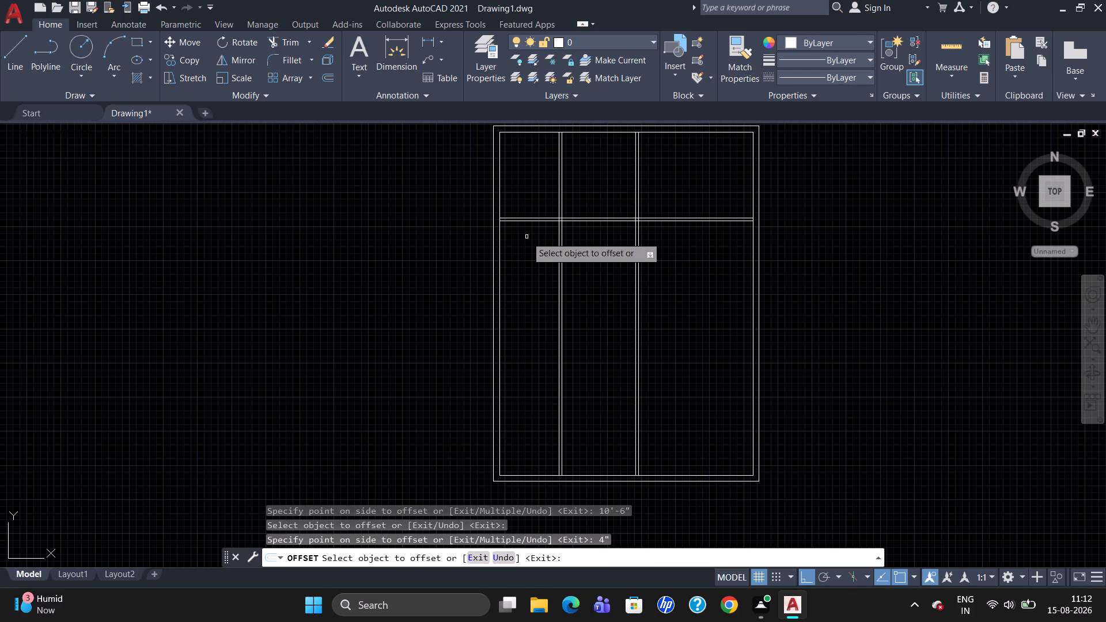
Offset the horizontal partition's lower line 5'-6" downward, and offset that new line 4" for a second horizontal partition.
left_click(528, 221)
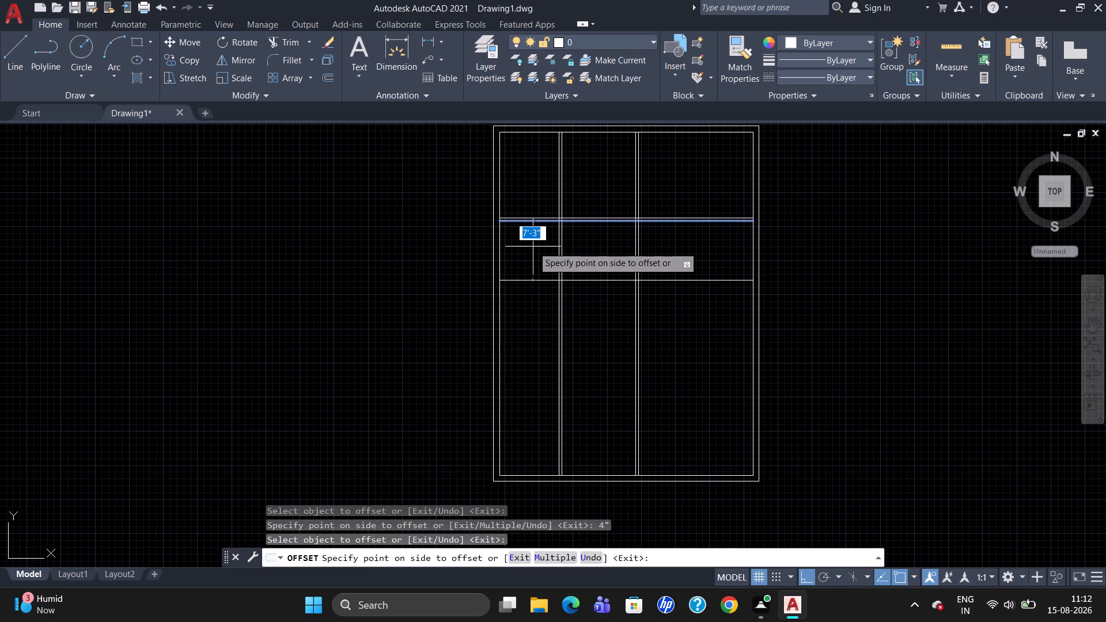
key("5")
type("'-6\"")
key("Return")
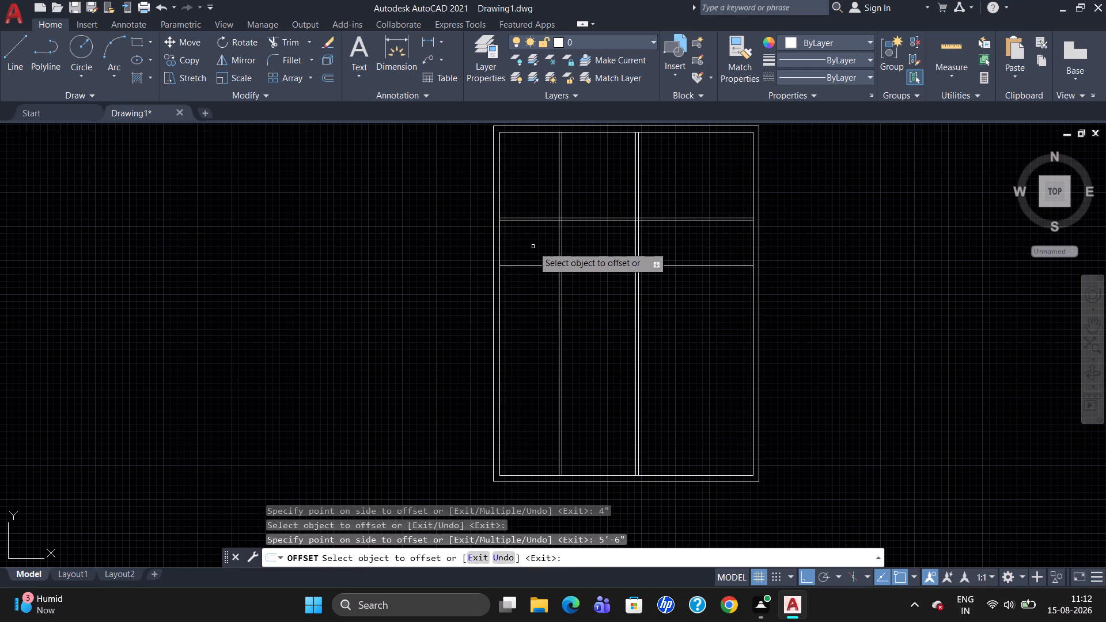
left_click(545, 266)
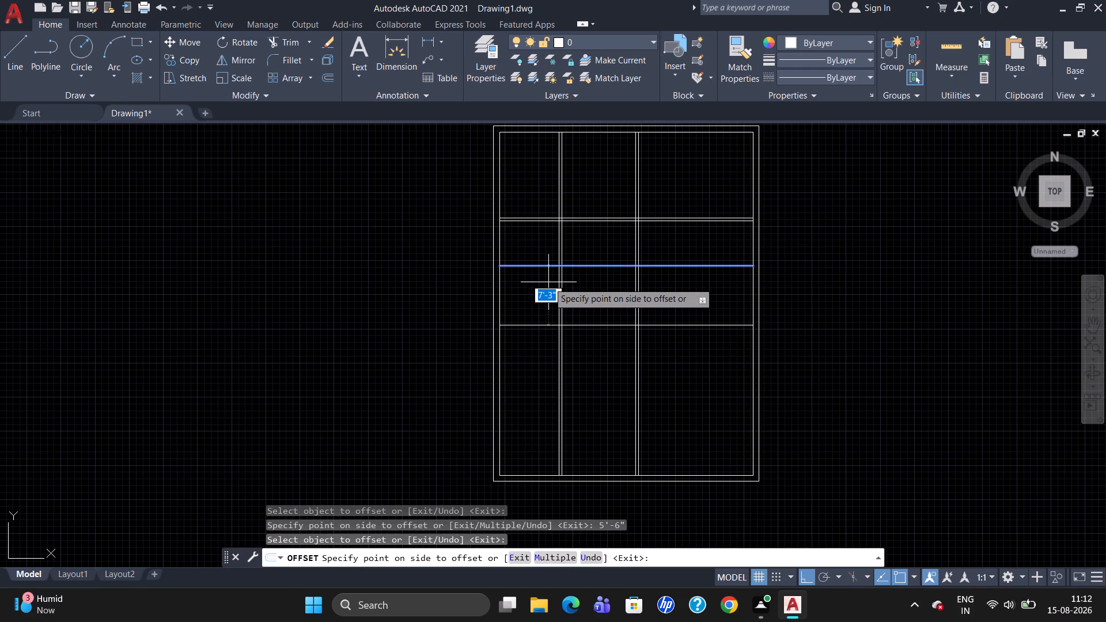
type("4\"")
key("Return")
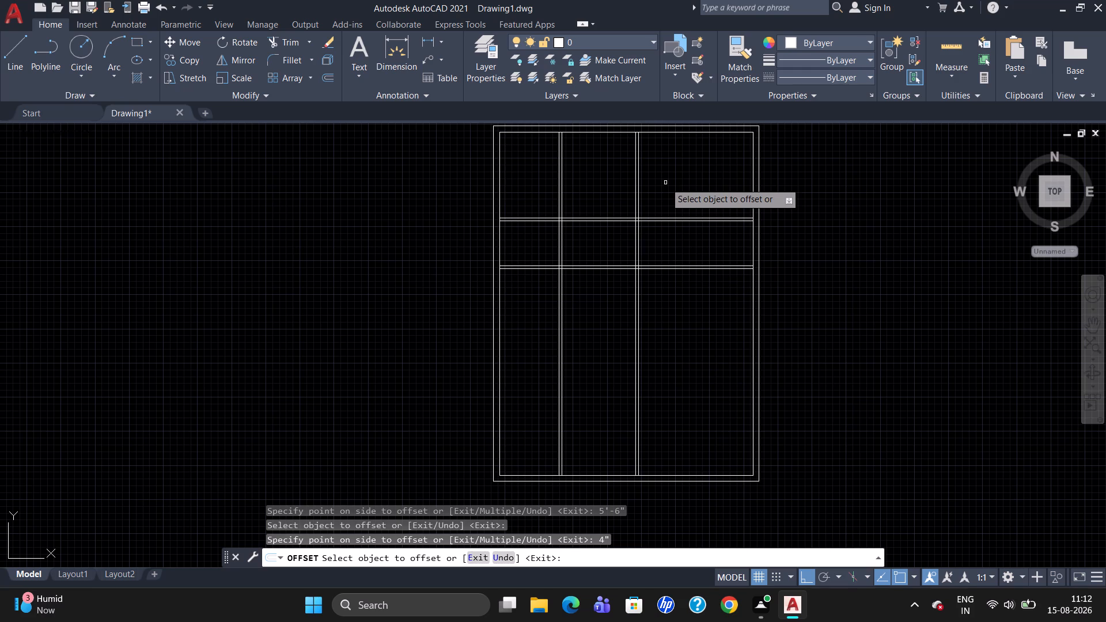
Offset the top inner wall line 11'-6" downward for the right-hand room, and end the Offset command.
left_click(683, 132)
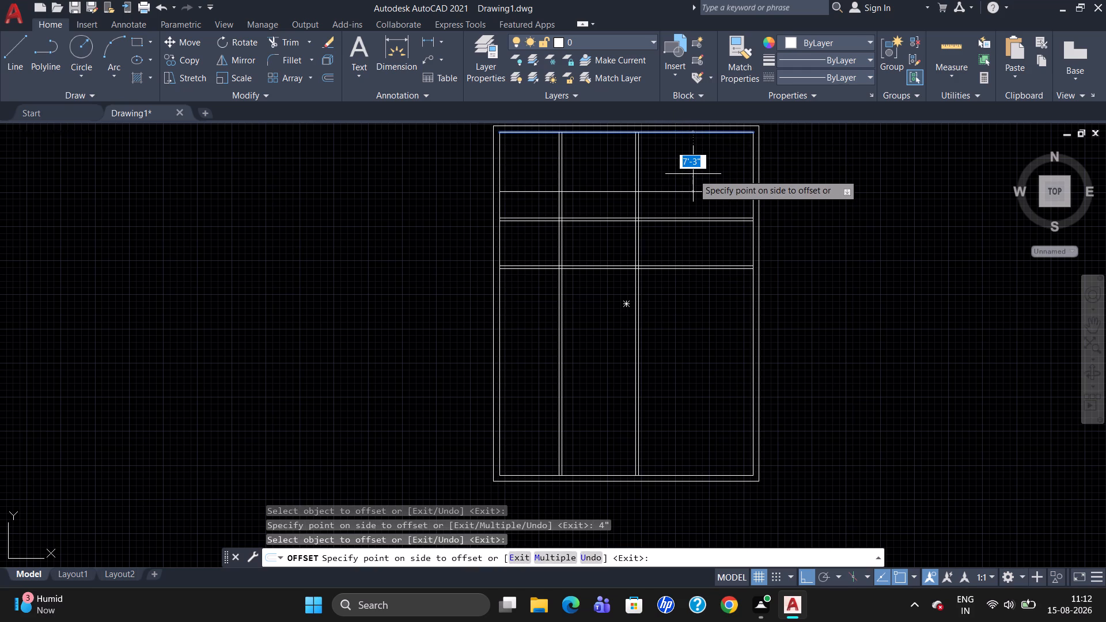
type("11")
type("'6\"")
key("Return")
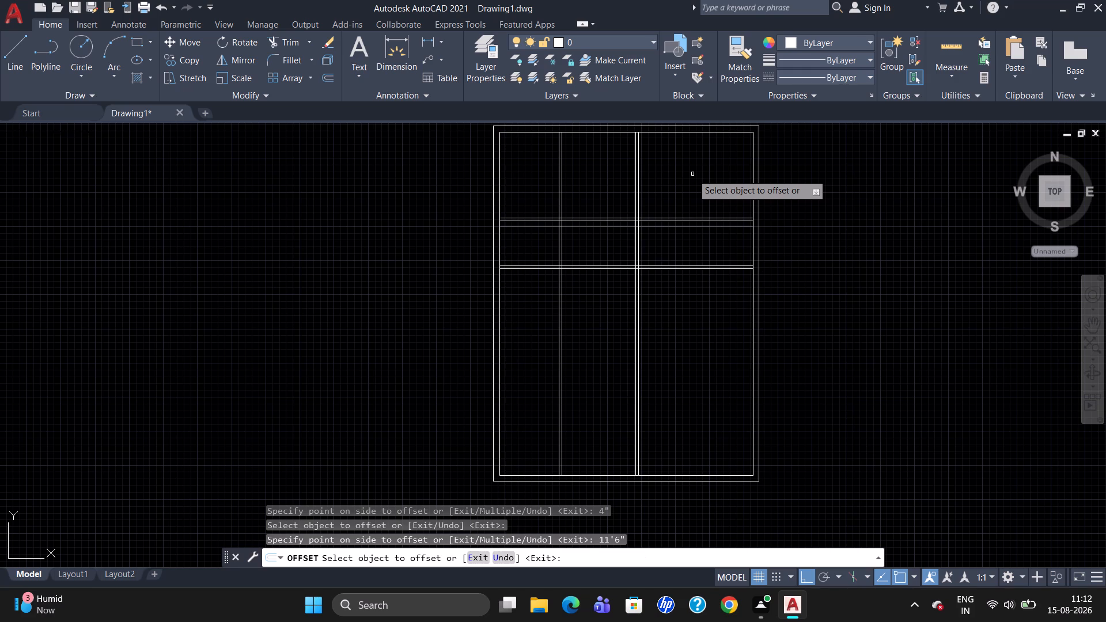
key("Escape")
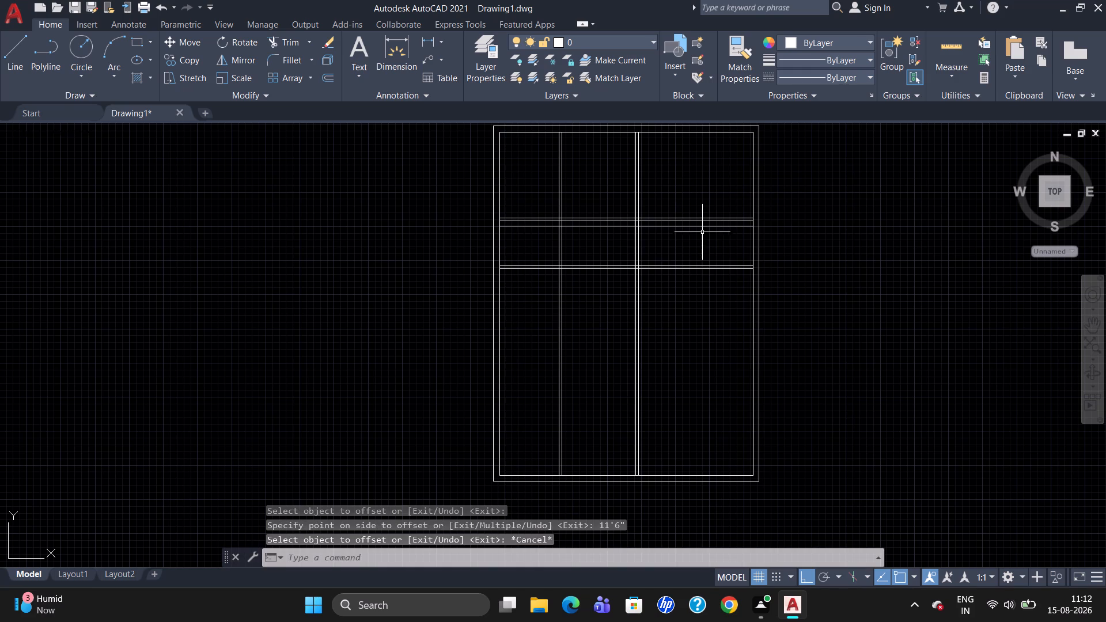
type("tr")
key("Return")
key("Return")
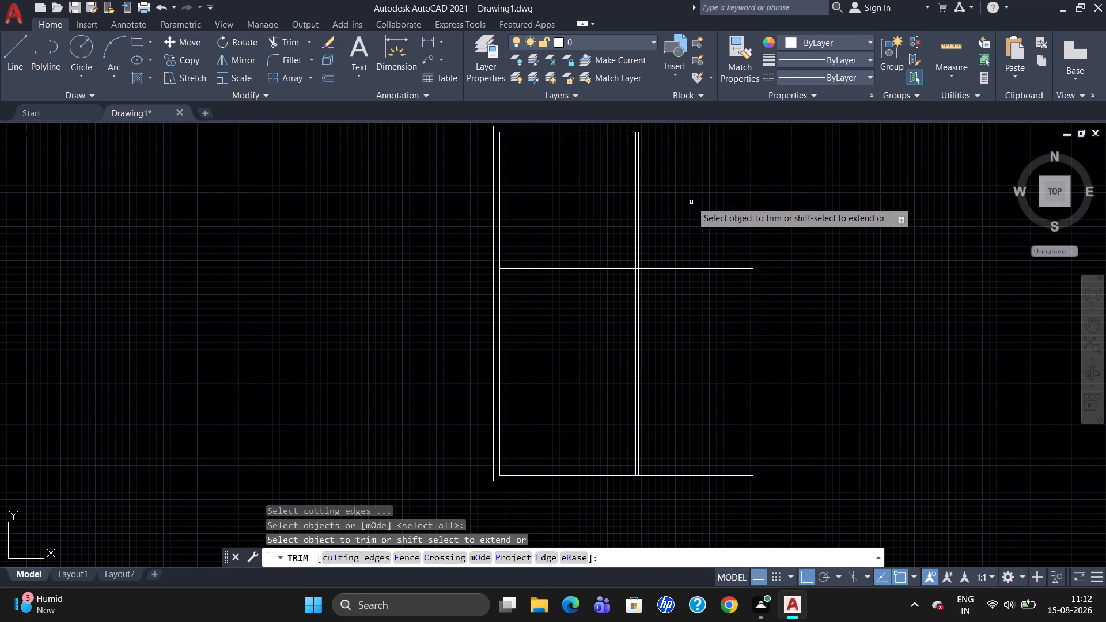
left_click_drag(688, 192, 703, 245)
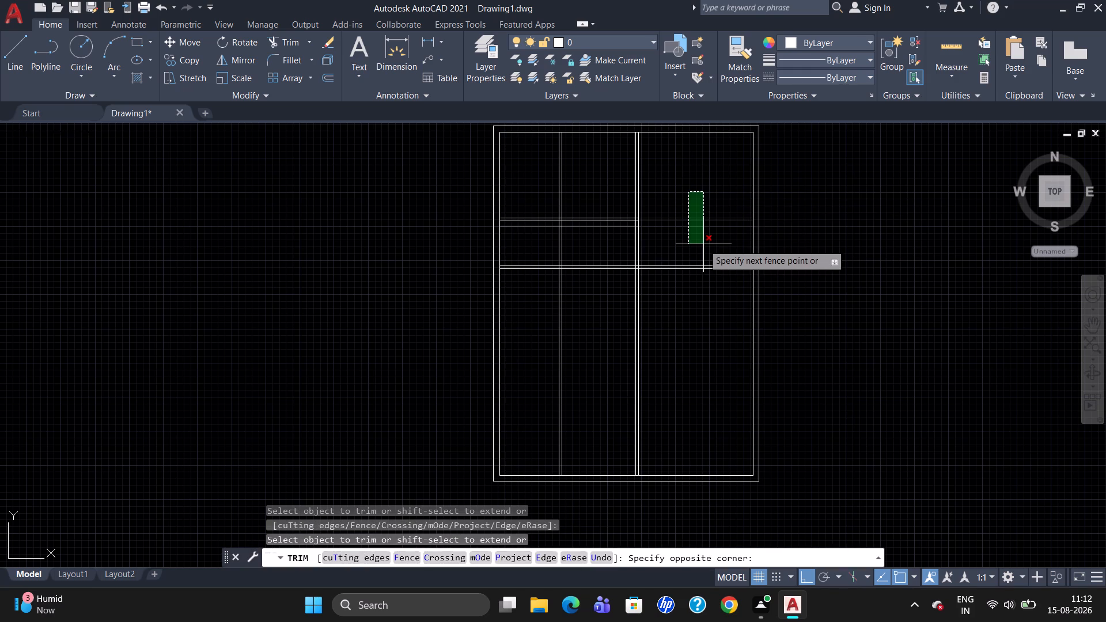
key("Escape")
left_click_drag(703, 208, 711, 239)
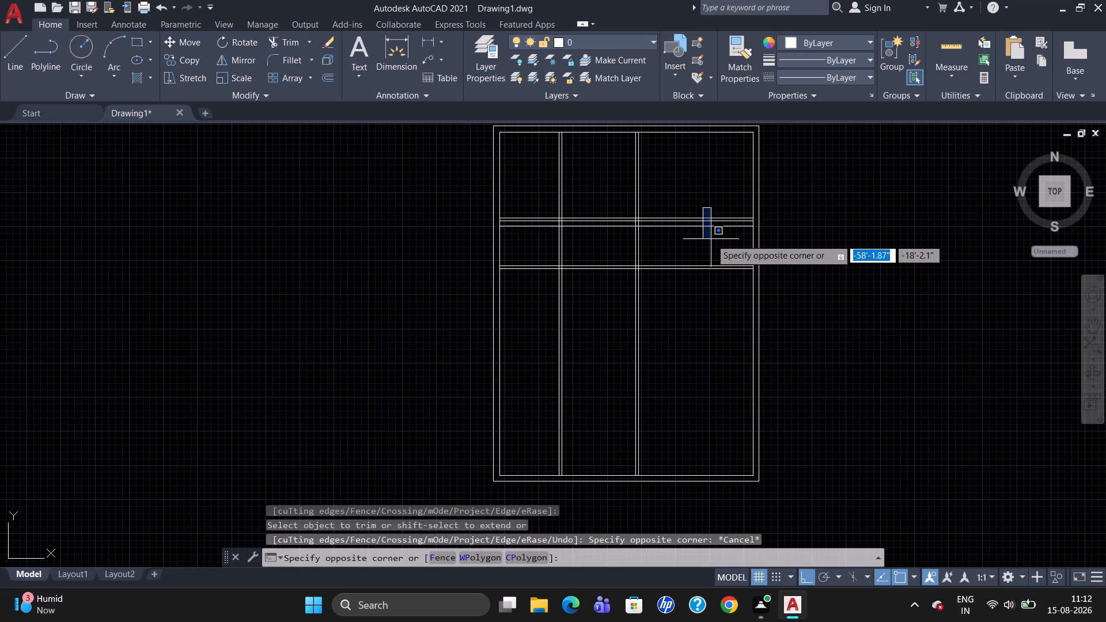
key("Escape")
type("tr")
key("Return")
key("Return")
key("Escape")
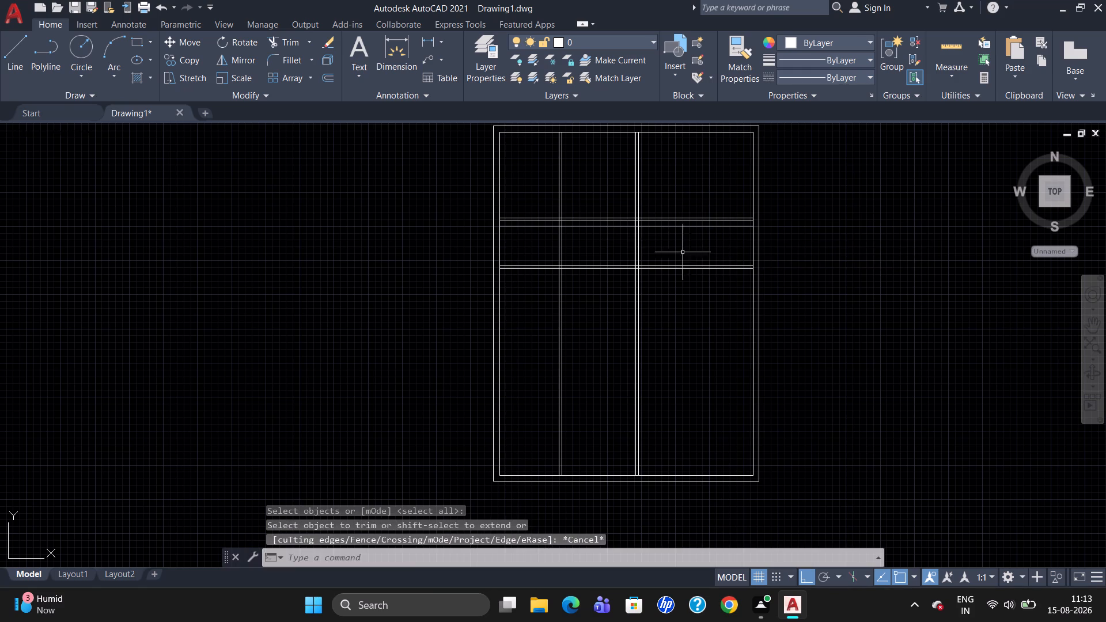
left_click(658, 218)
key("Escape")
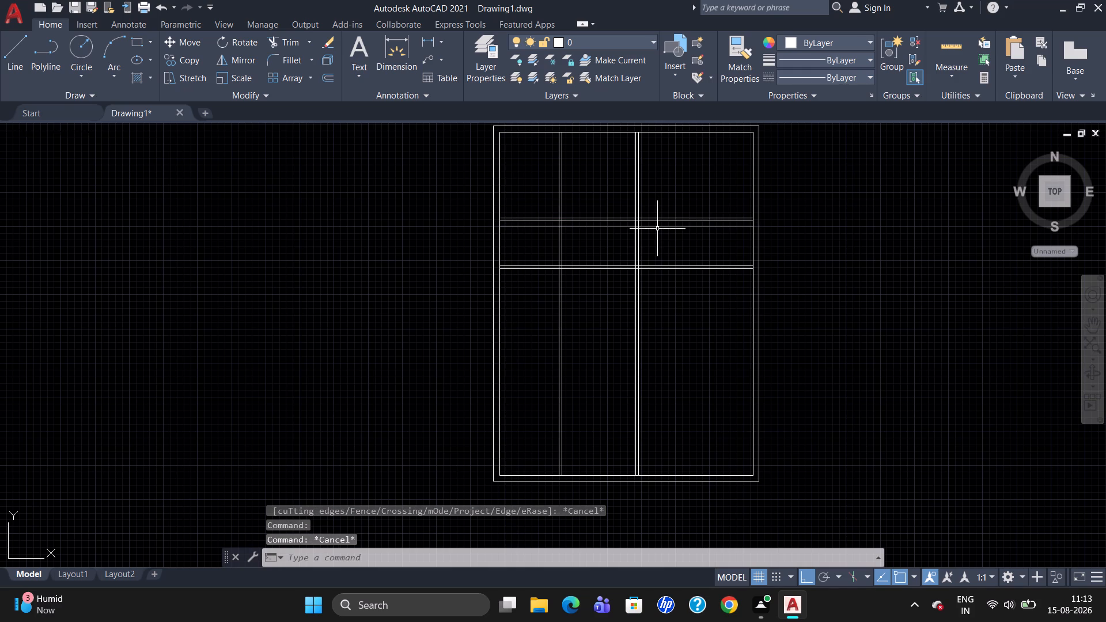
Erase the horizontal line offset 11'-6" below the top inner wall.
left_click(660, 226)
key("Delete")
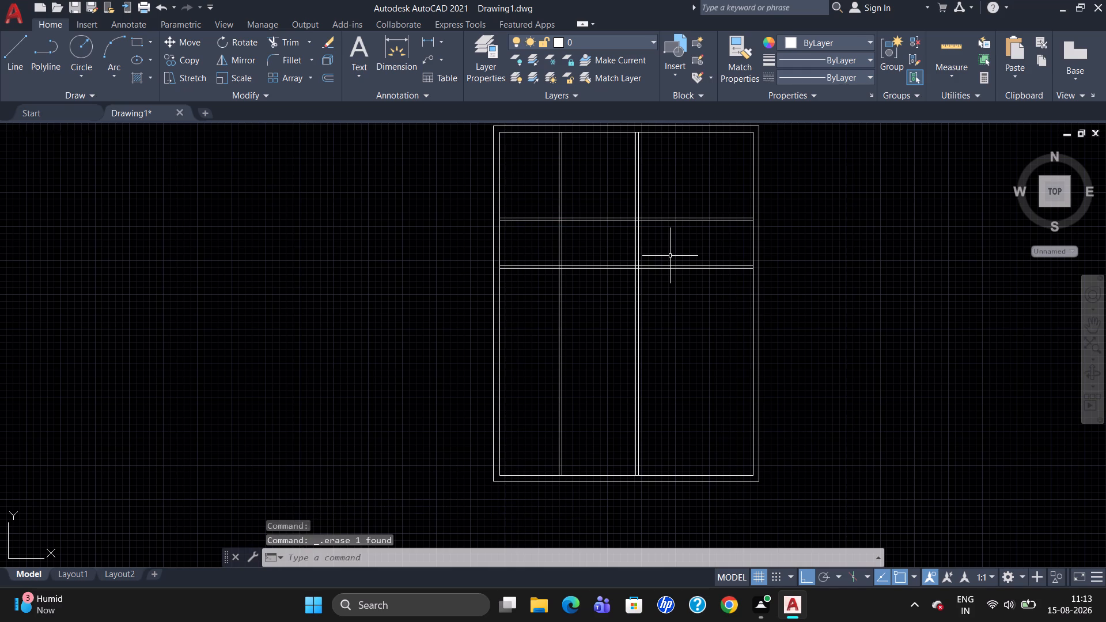
Trim the upper horizontal partition's two lines out of the top middle and top right-hand rooms, keeping the partition in the left room.
type("tr")
key("Return")
key("Return")
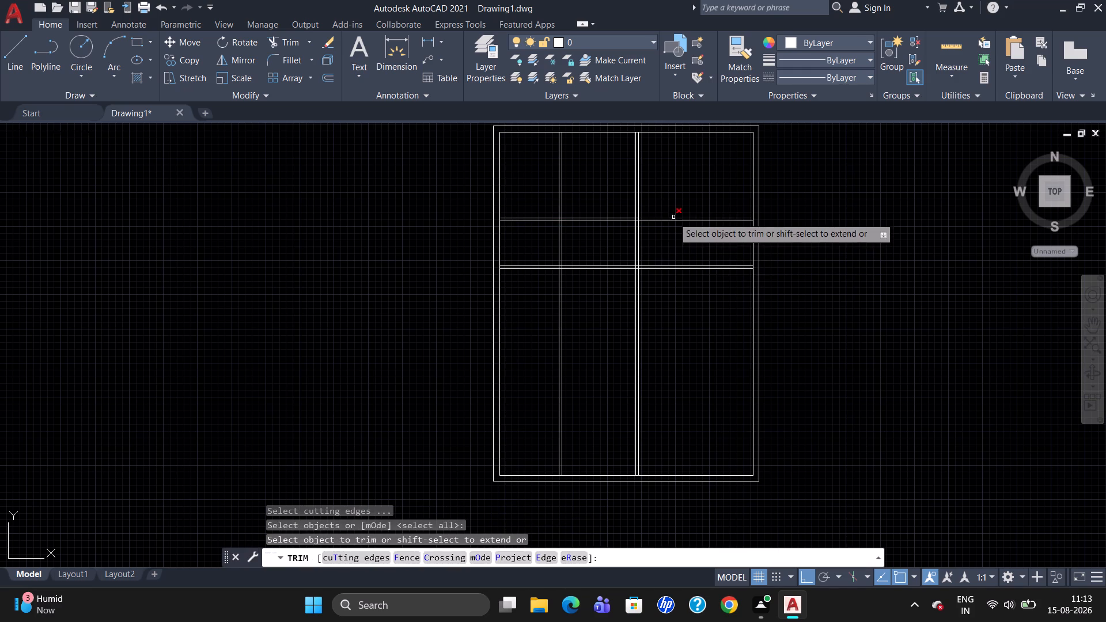
left_click_drag(673, 212, 677, 225)
left_click(677, 225)
left_click_drag(601, 210, 606, 230)
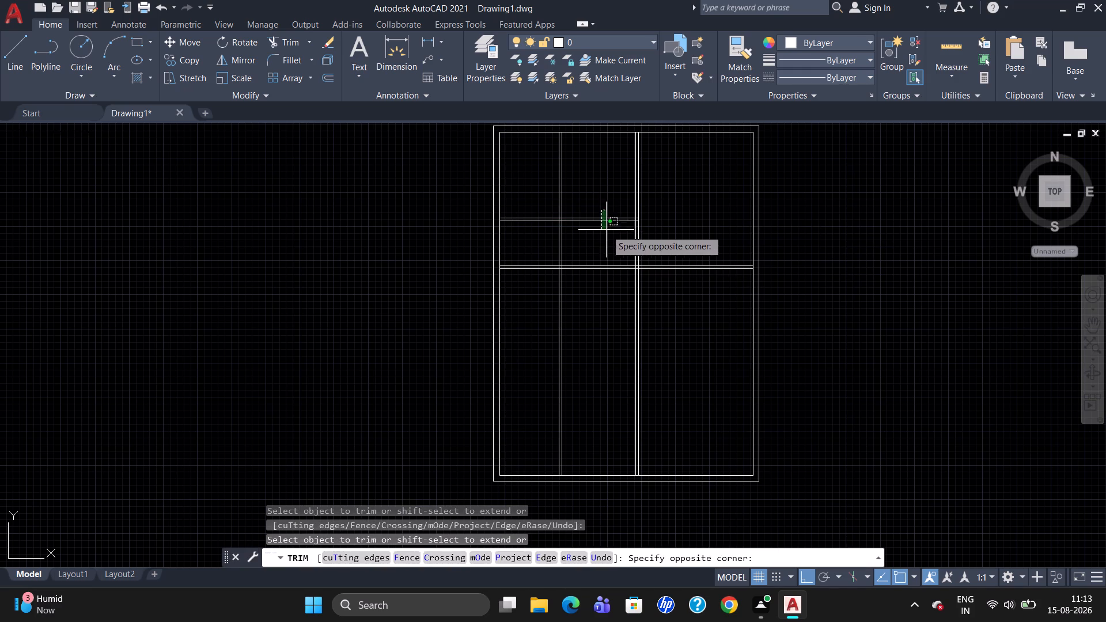
left_click_drag(606, 230, 606, 231)
left_click(606, 231)
key("Escape")
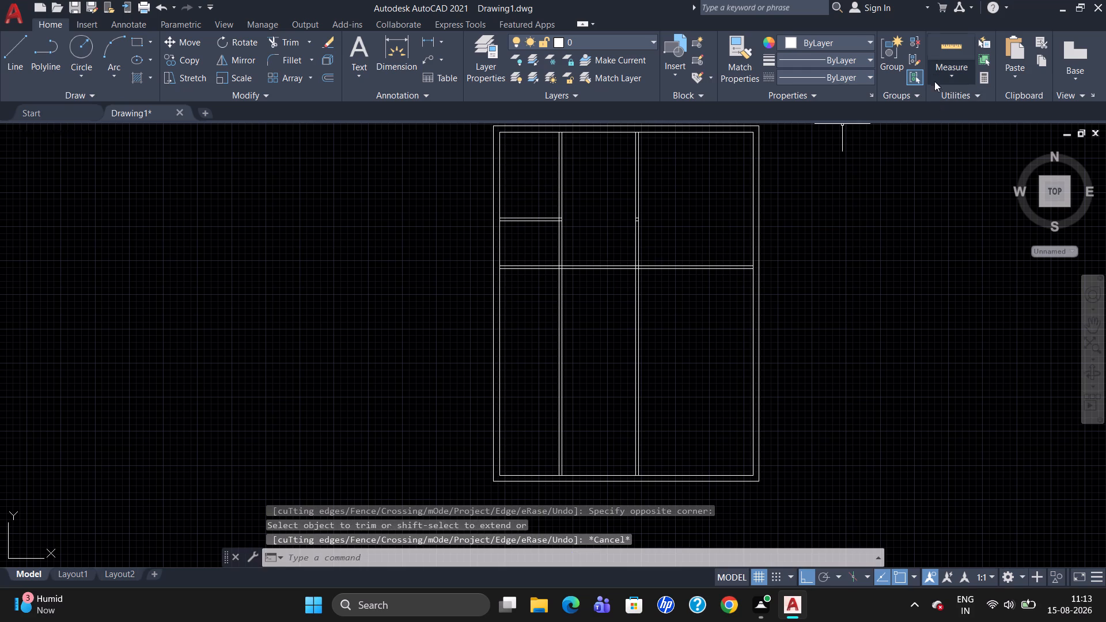
Quick-measure the width and depth of the top-left room.
left_click(944, 71)
left_click(949, 103)
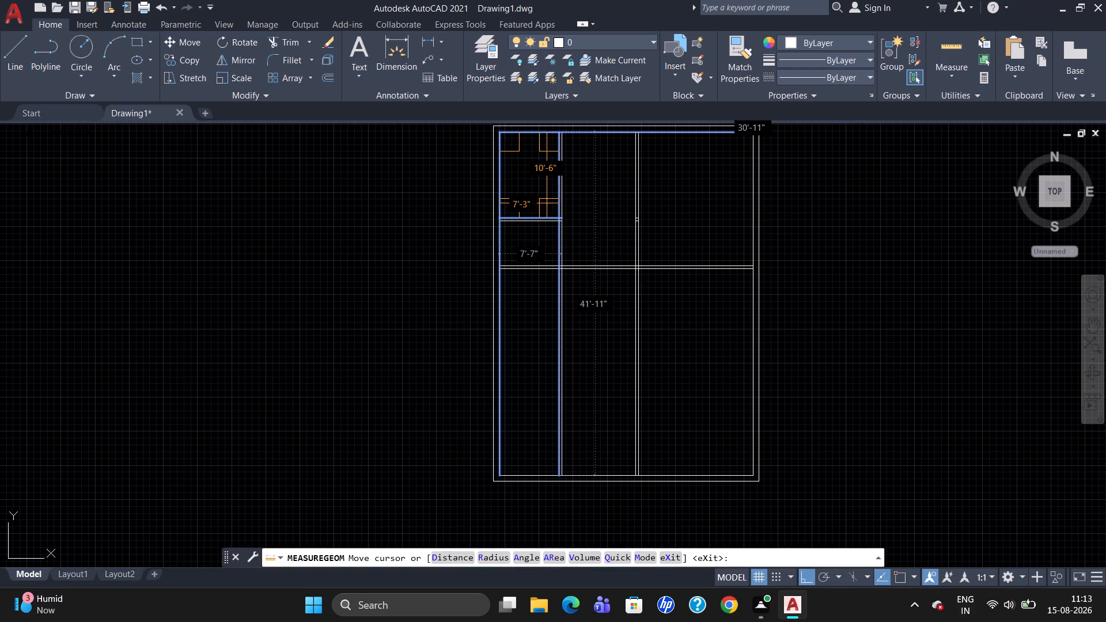
key("Escape")
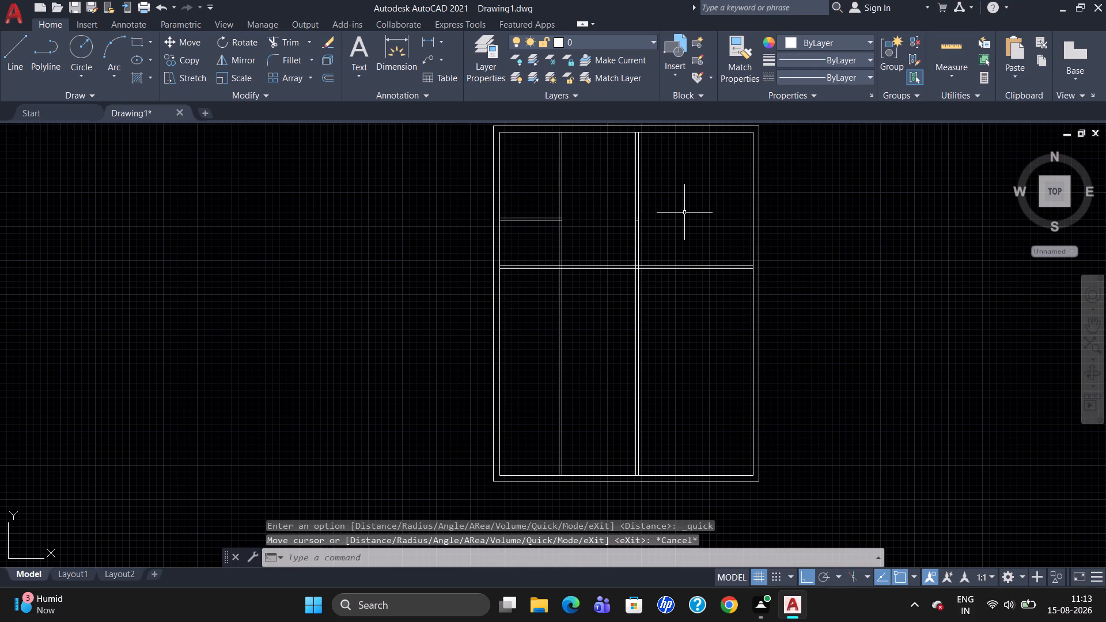
Offset the top inner wall line 11'-6" downward, and offset the new line 4" below it as the right-hand room's partition.
scroll(698, 210, "down", 1)
scroll(699, 211, "up", 2)
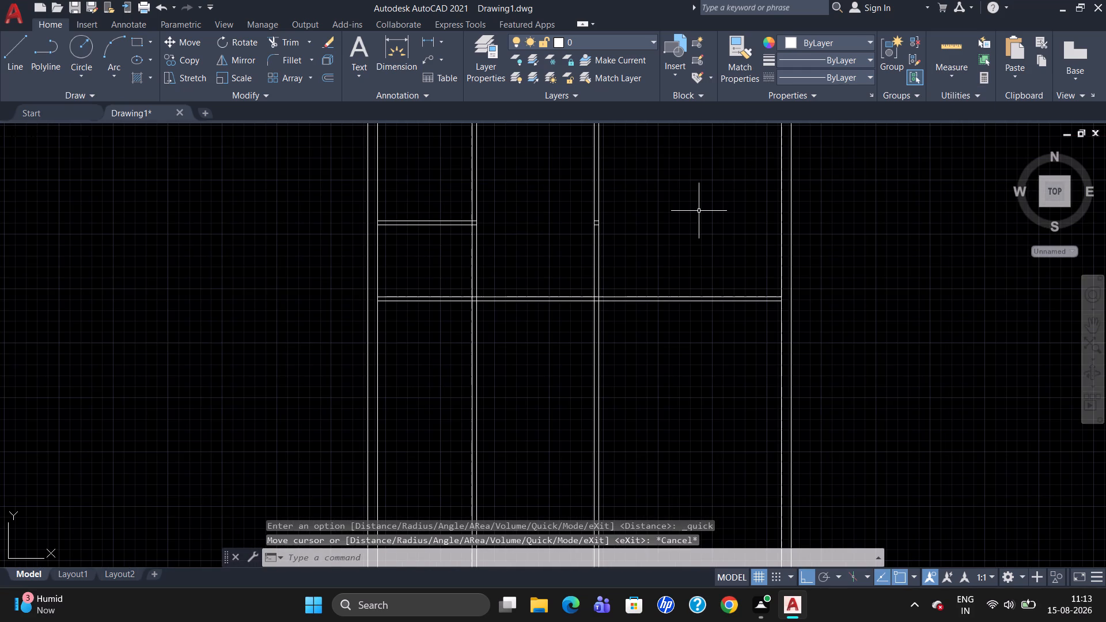
scroll(699, 211, "down", 1)
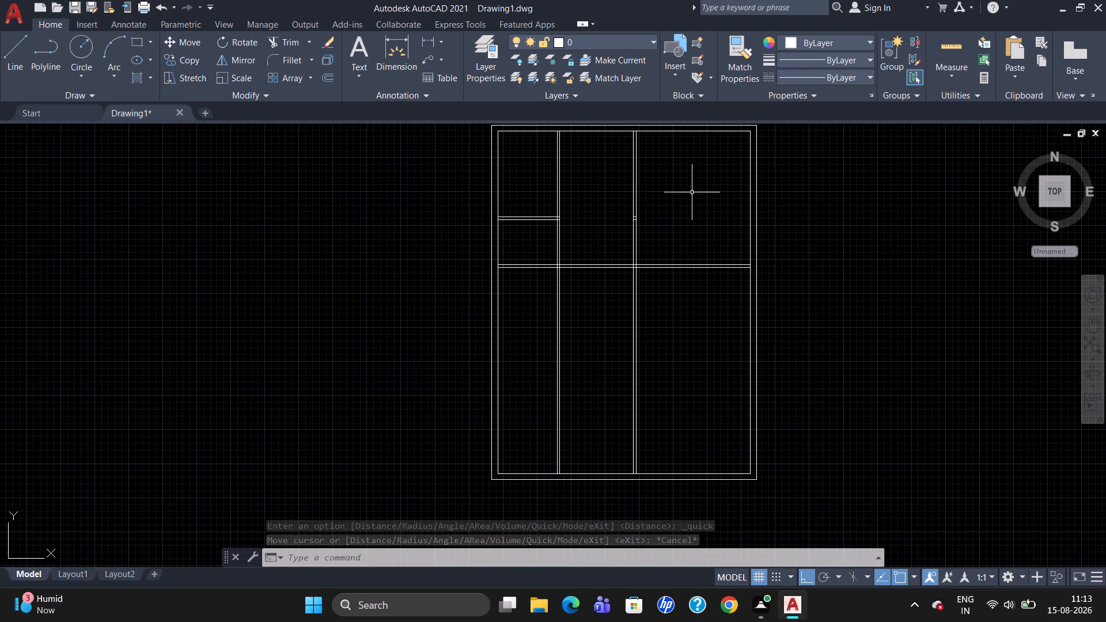
key("o")
key("Return")
type("11")
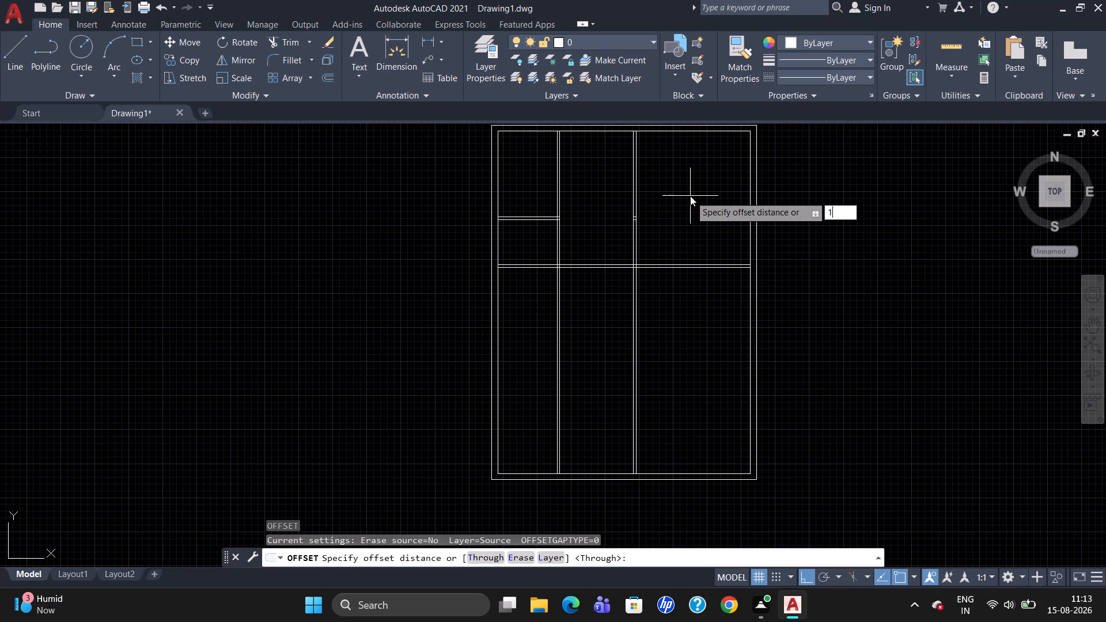
type("'-6\"")
key("Return")
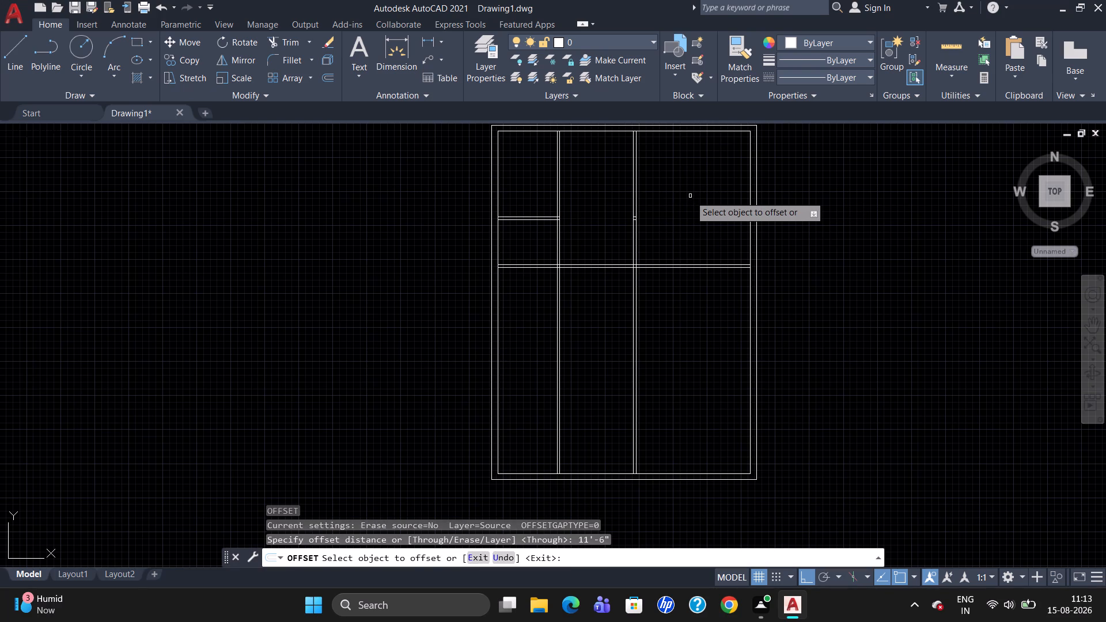
left_click(690, 132)
left_click(702, 194)
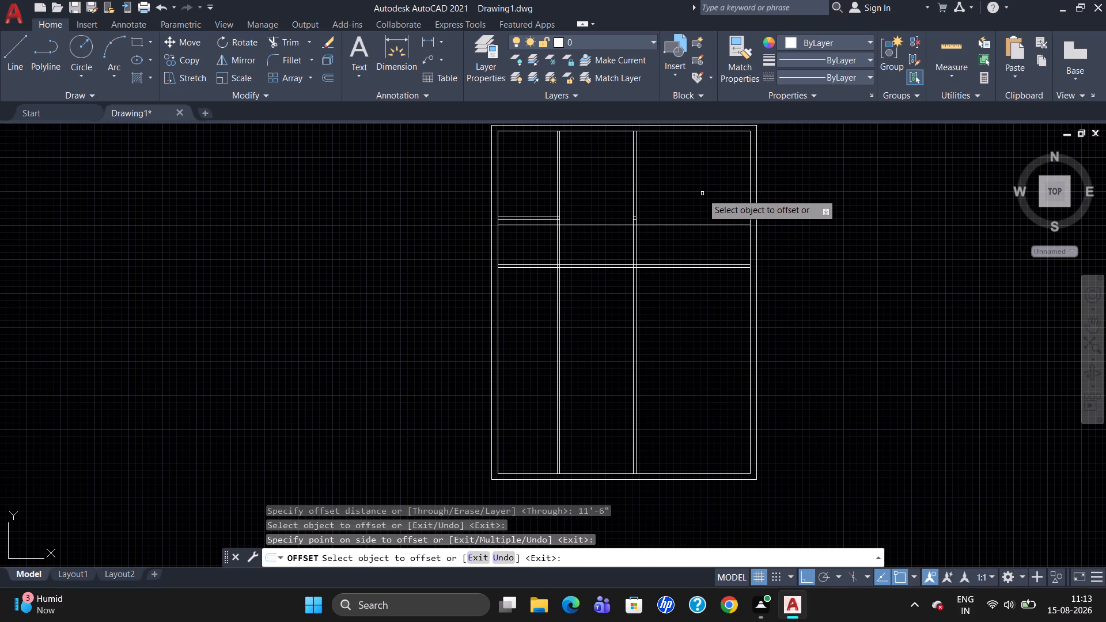
left_click(685, 225)
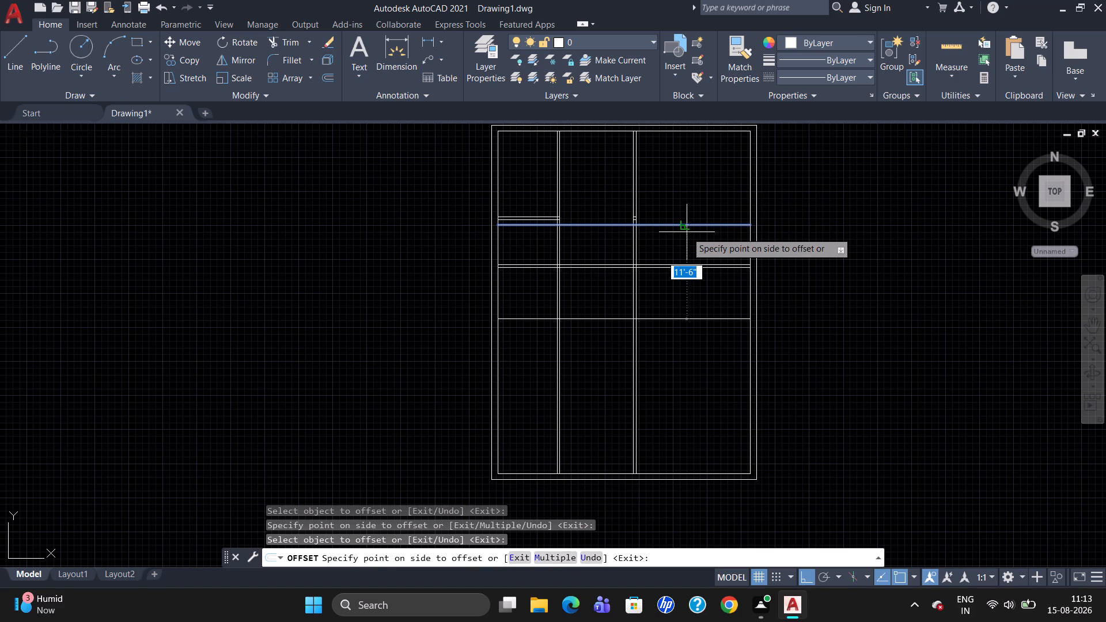
type("4\"")
key("Return")
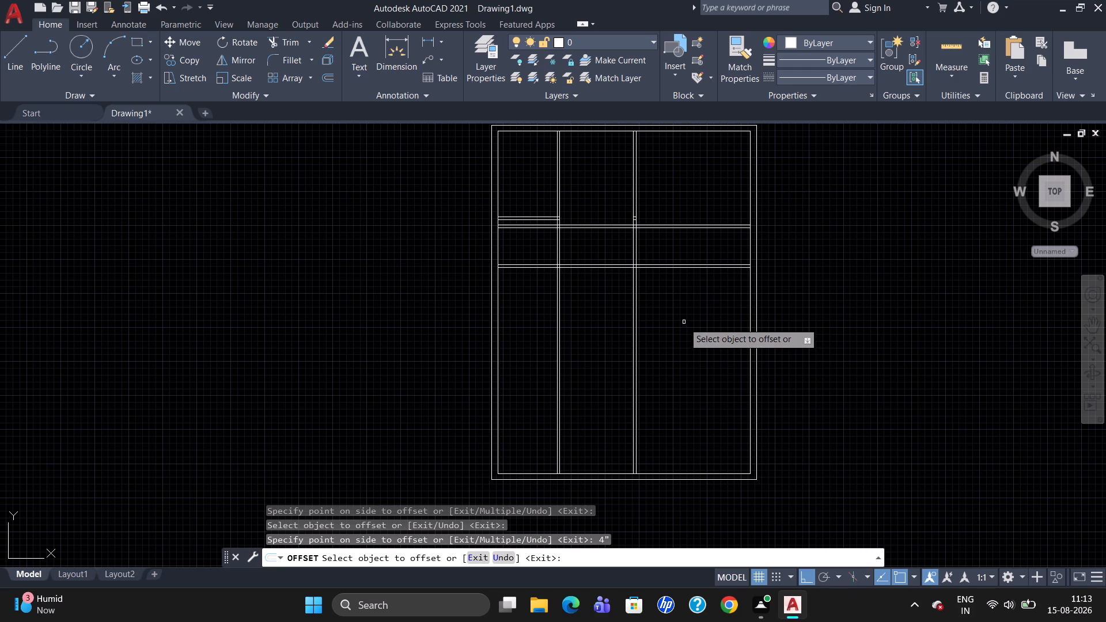
Offset the lower line of the lowest horizontal partition 10'-6" downward, and offset the new line 4" to make another partition.
left_click(695, 269)
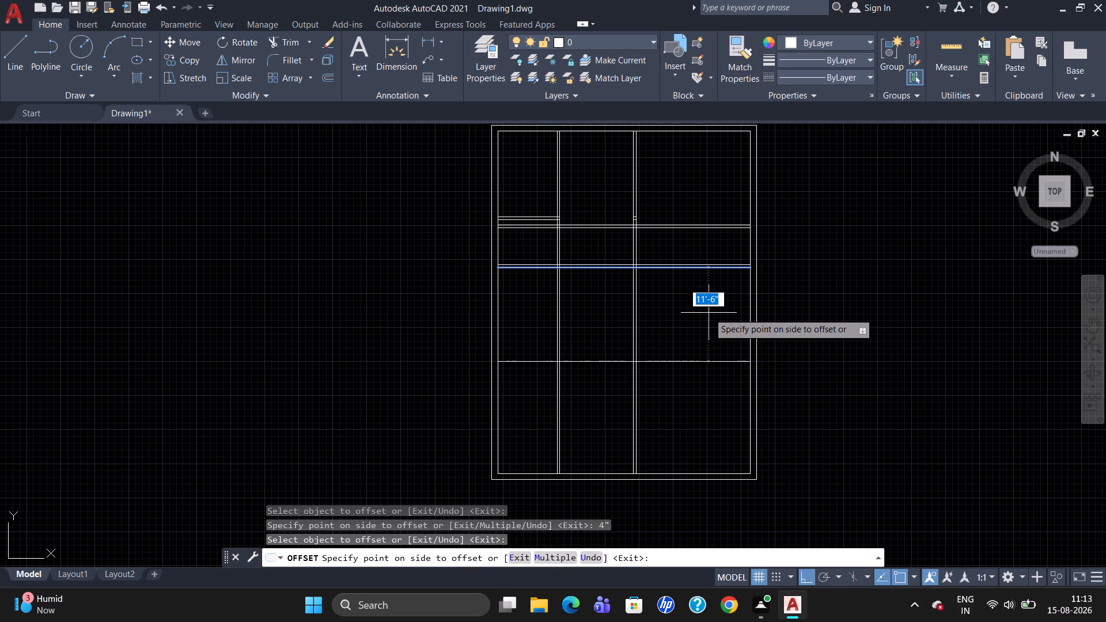
type("10'6")
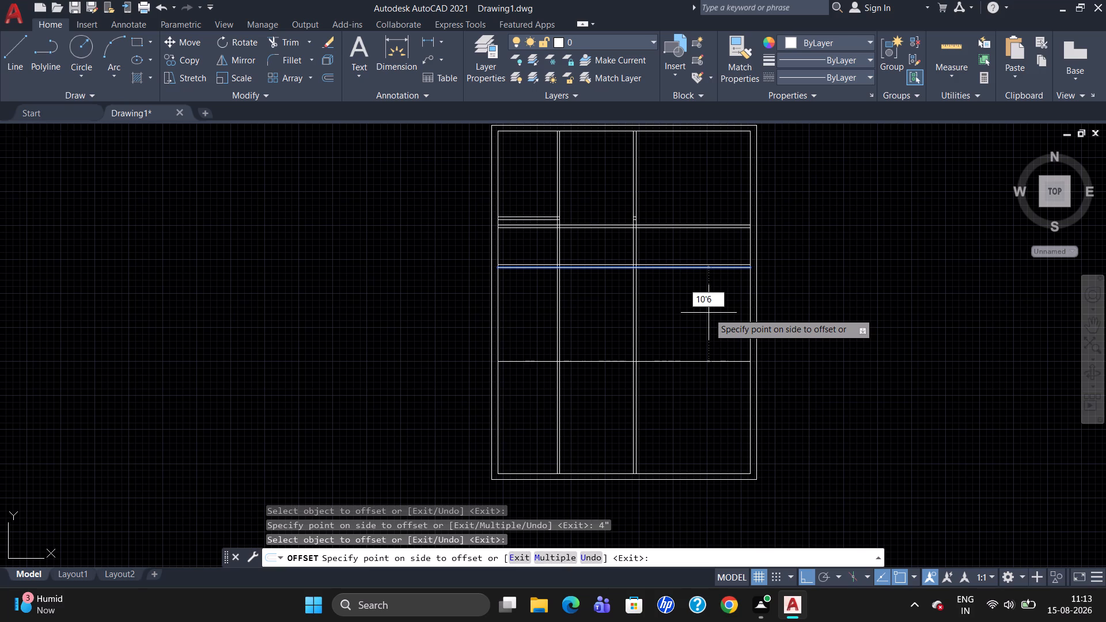
key("BackSpace")
key("minus")
type("6\"")
key("Return")
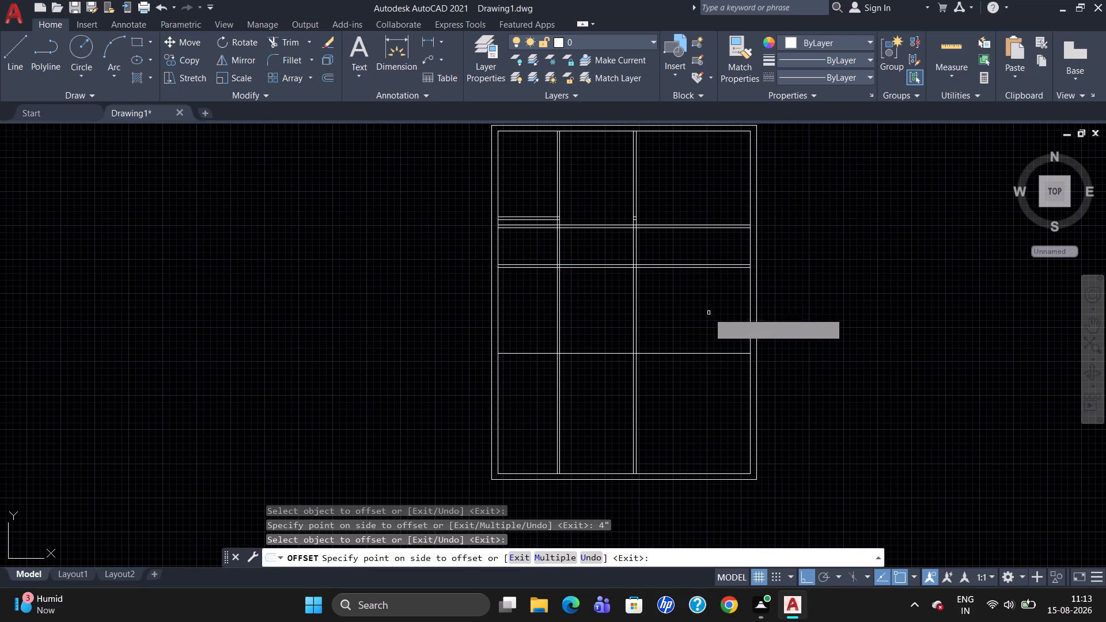
left_click(709, 354)
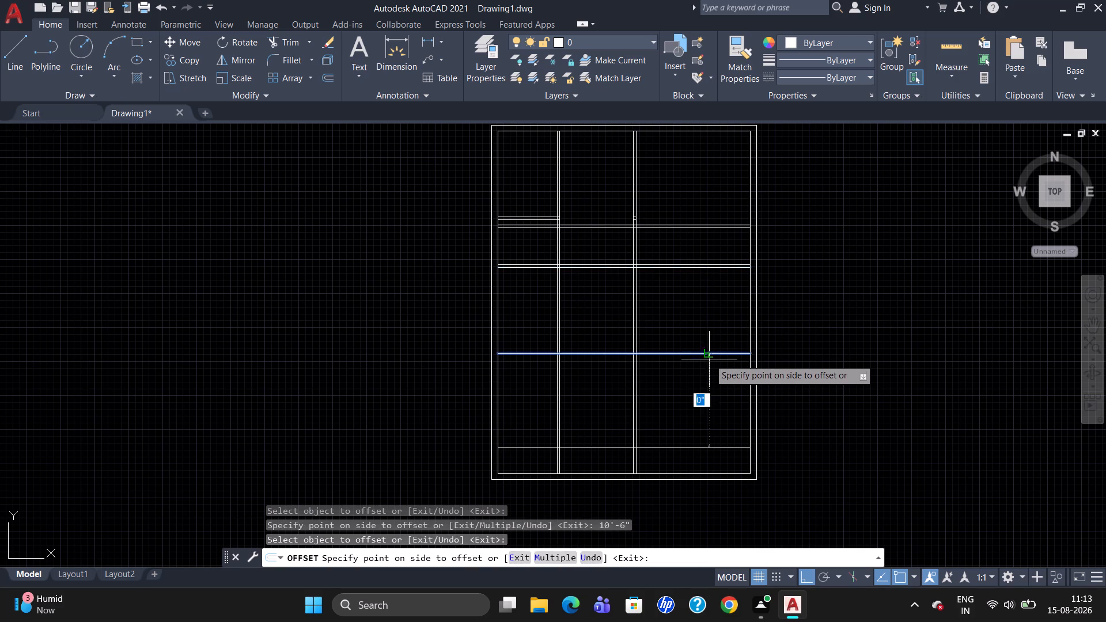
type("4\"")
key("Return")
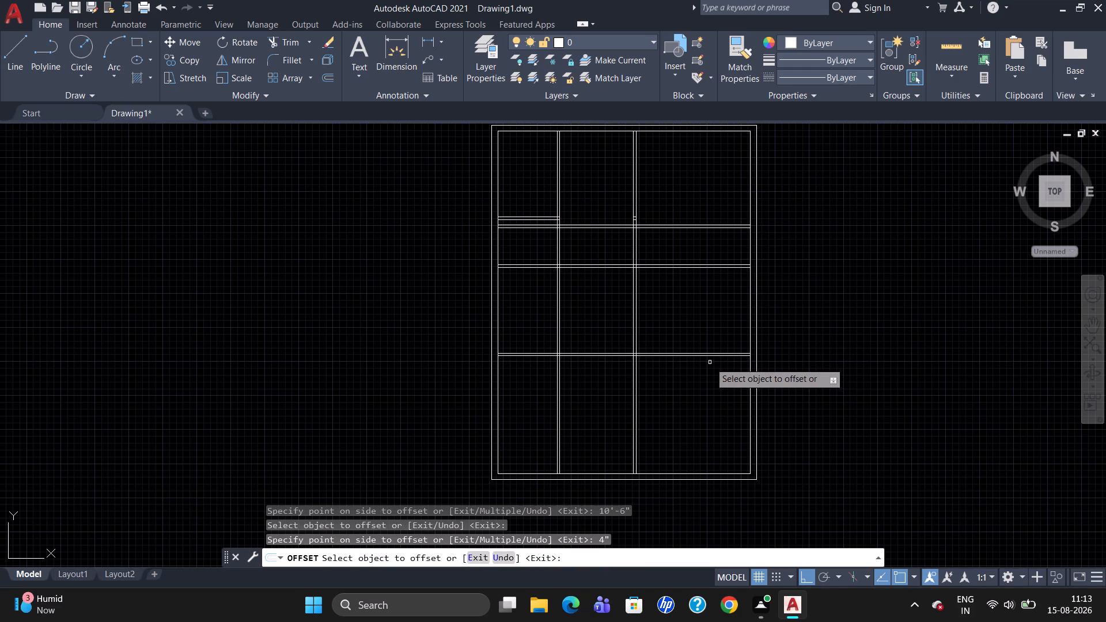
Offset the newest partition's lower line 4' downward, offset that line 4" for a further partition, and end the Offset command.
left_click_drag(712, 356, 714, 362)
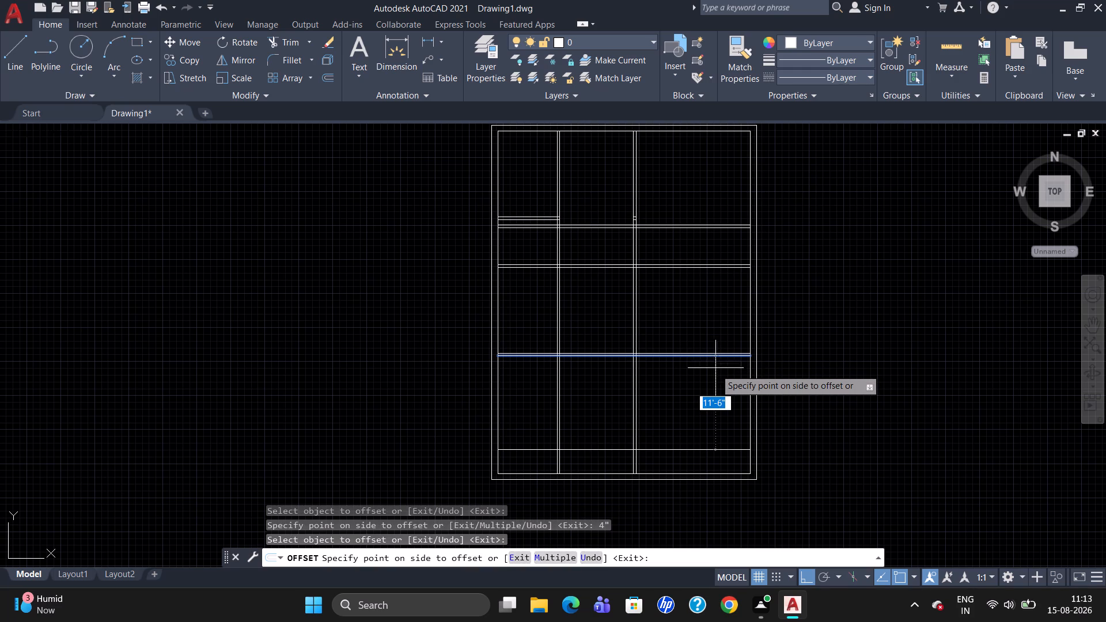
type("4'")
key("Return")
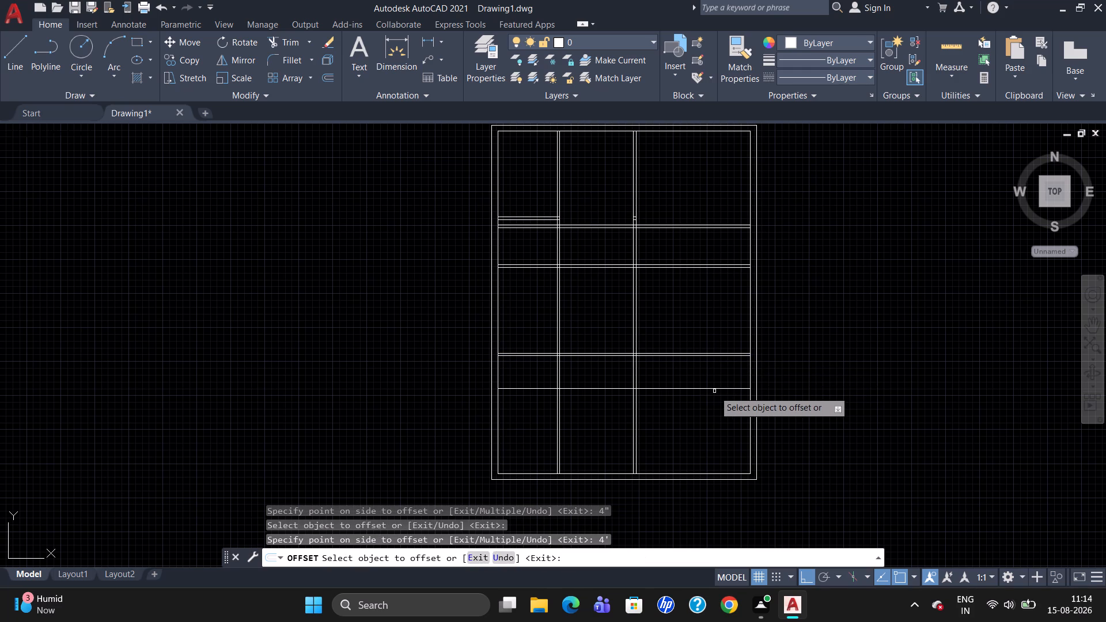
left_click(715, 388)
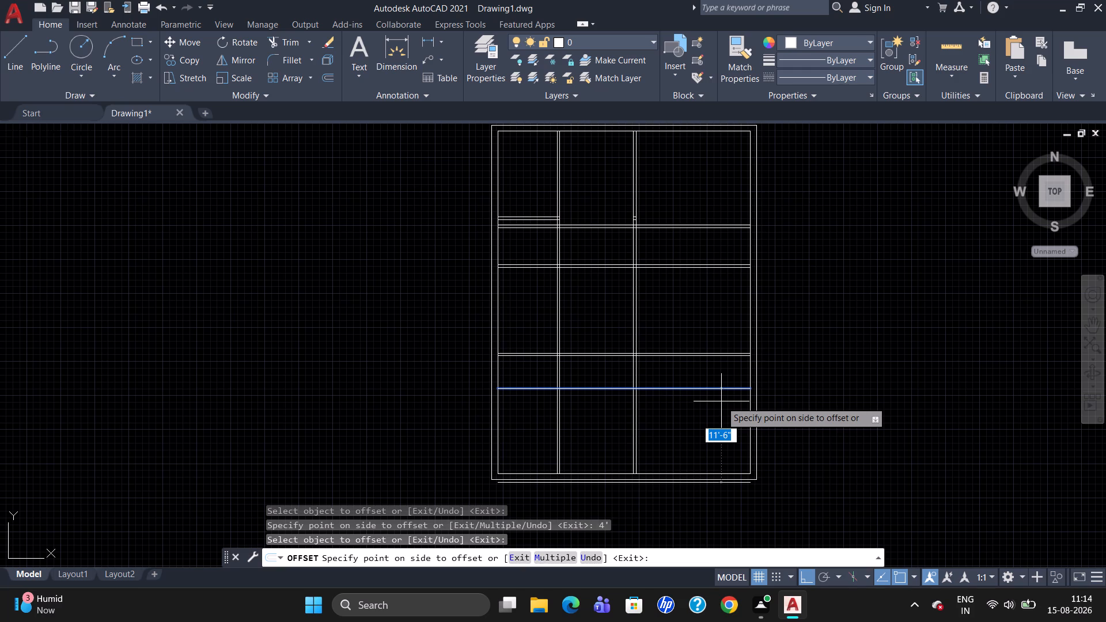
type("4\"")
key("Return")
key("Escape")
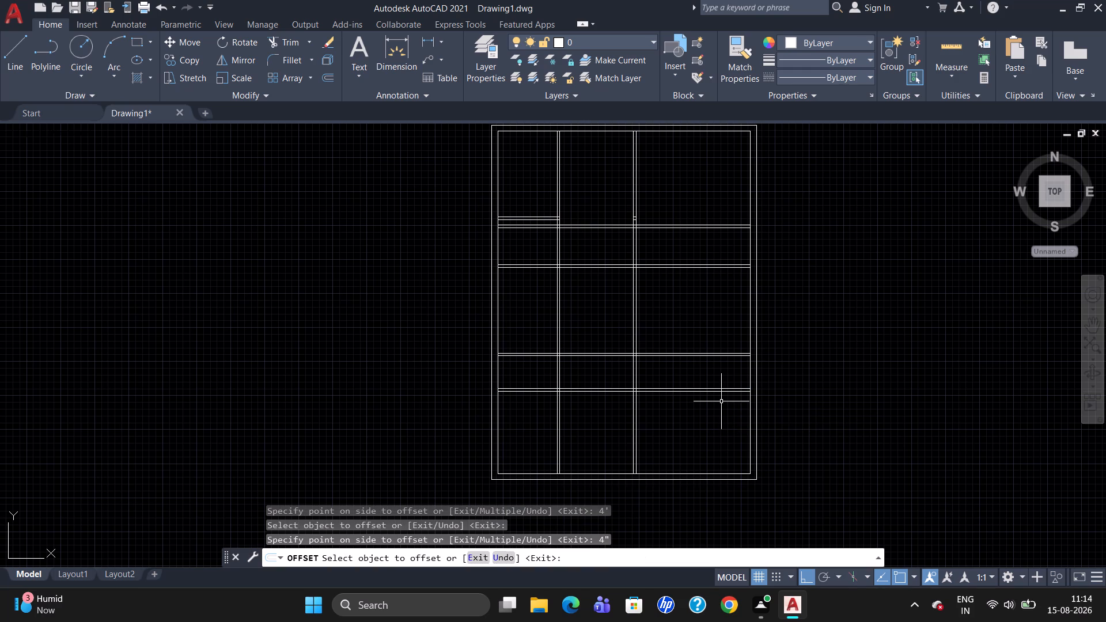
Trim the first vertical partition below the 5'-6" space and the two lowest horizontal partitions left of the second vertical partition.
type("tr")
key("Return")
key("Return")
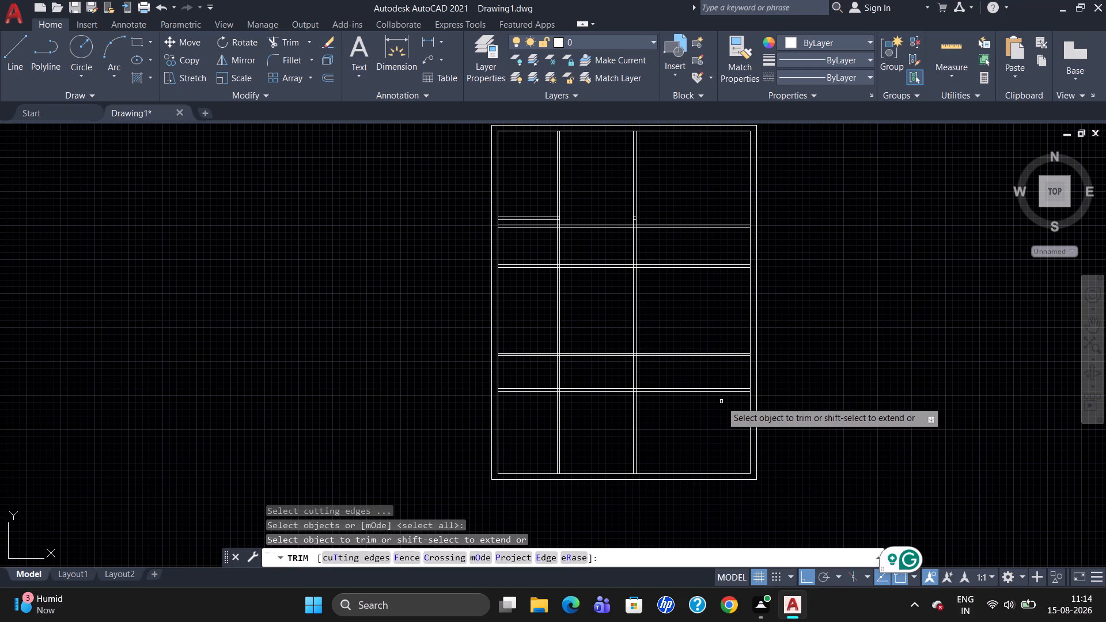
left_click_drag(602, 420, 514, 399)
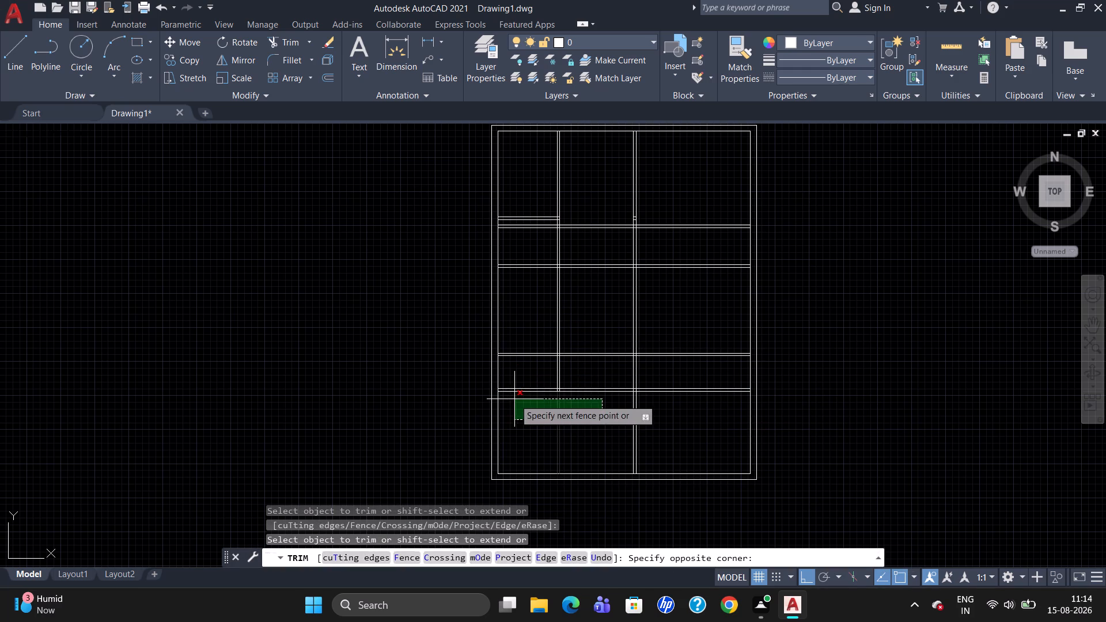
left_click_drag(514, 399, 539, 322)
left_click(539, 322)
left_click(566, 368)
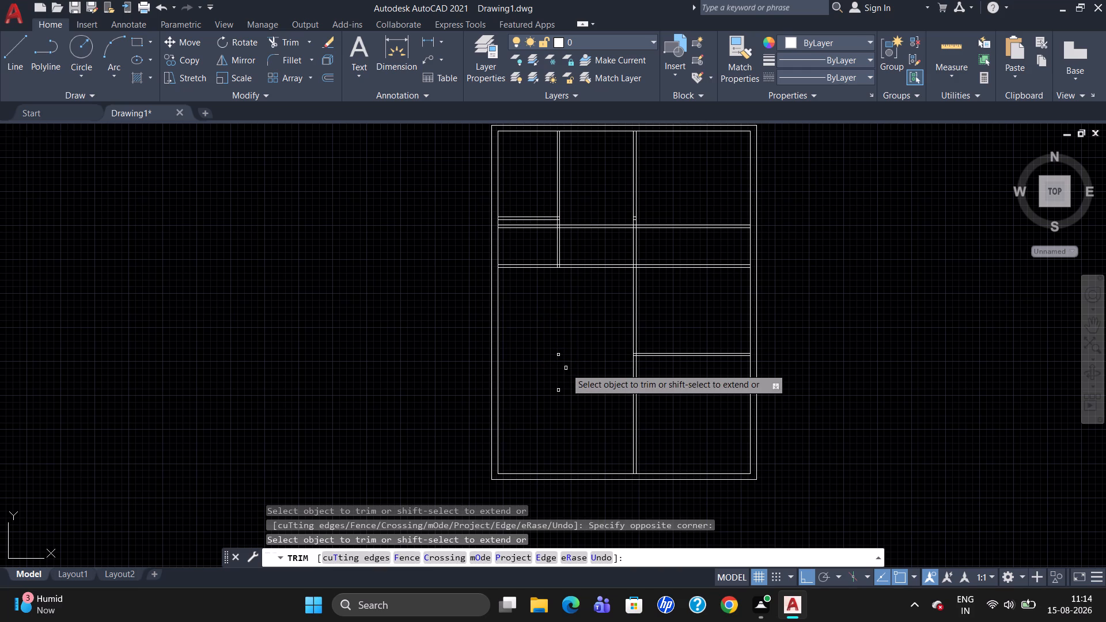
left_click(560, 393)
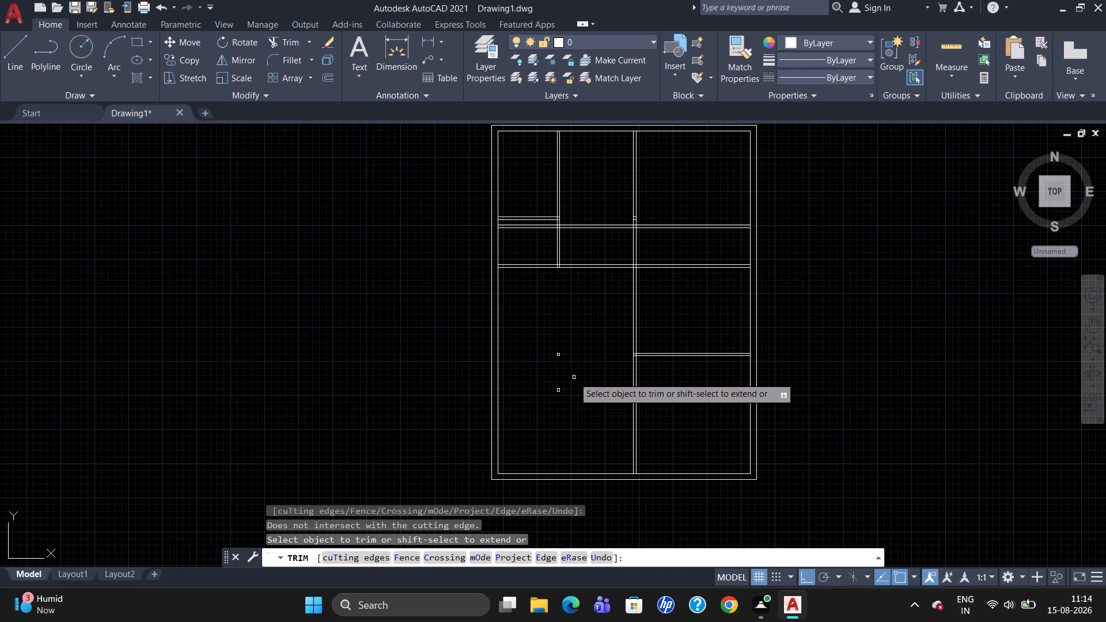
key("Escape")
Erase the leftover short wall segments where the trimmed partitions crossed in the large lower-left room.
left_click_drag(586, 356, 533, 433)
key("Delete")
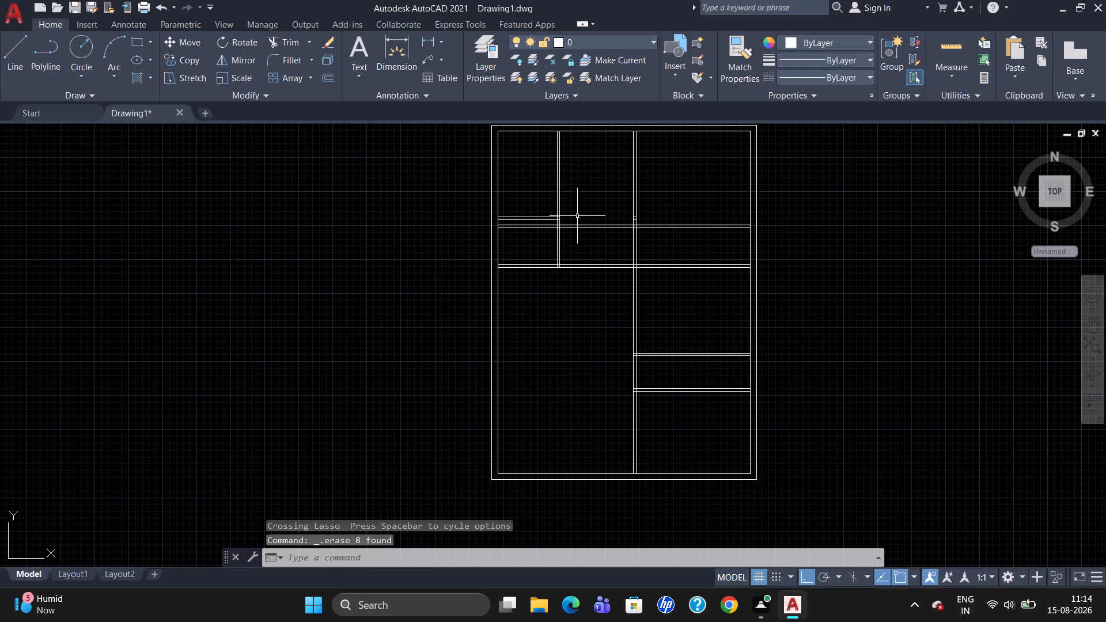
Trim the 11'-6" partition's two lines out of the left and middle rooms, keeping it only right of the second vertical partition.
scroll(577, 216, "up", 1)
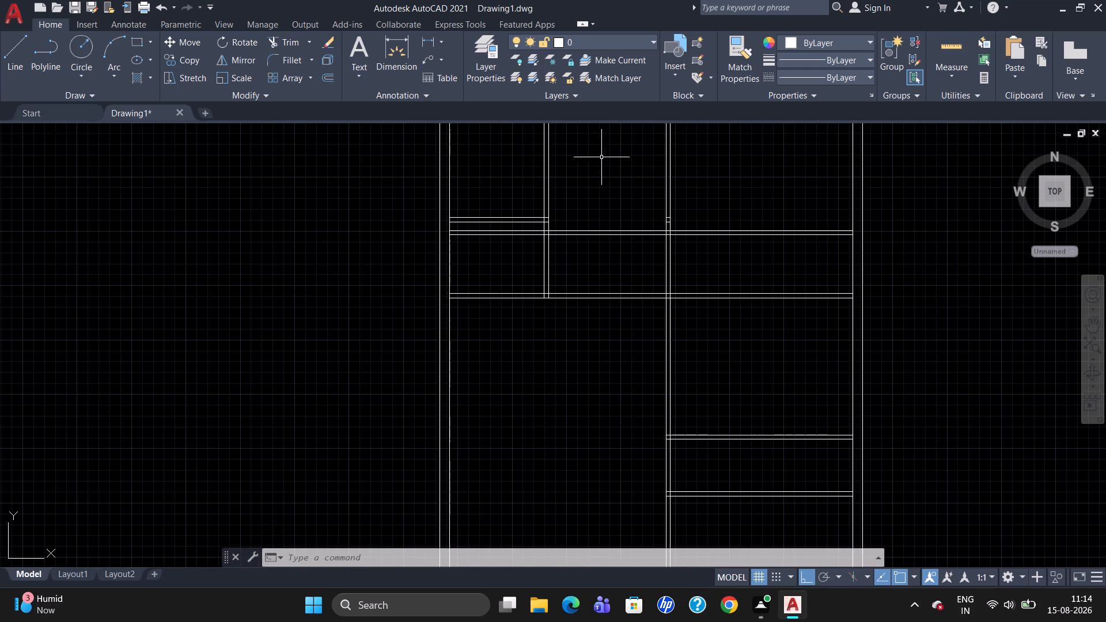
scroll(615, 226, "down", 1)
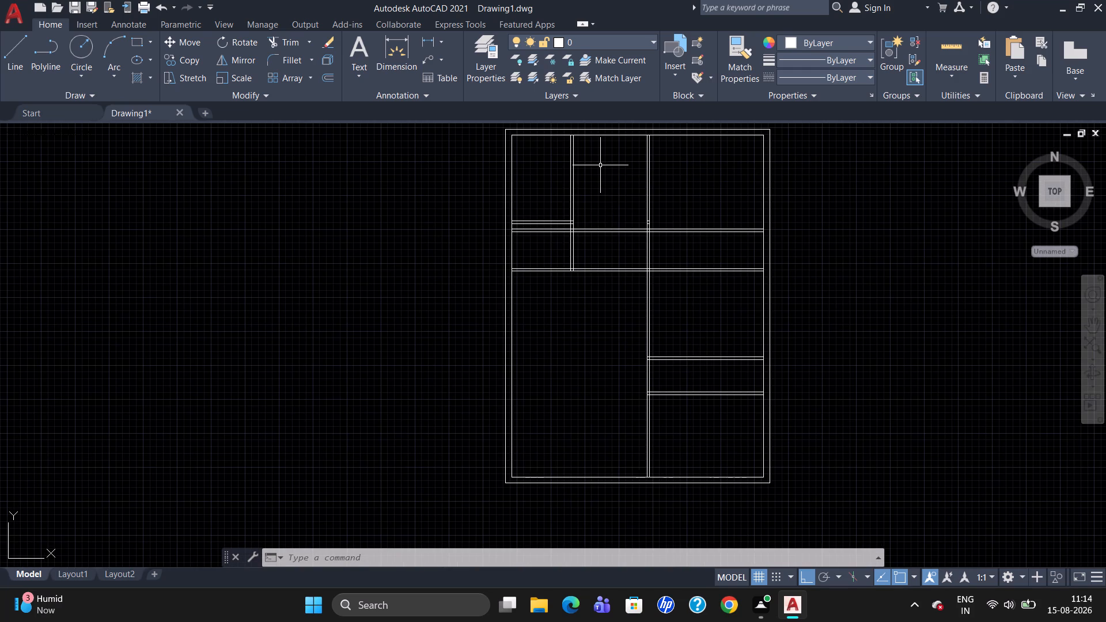
left_click(605, 230)
key("Escape")
type("tr")
key("Return")
key("Return")
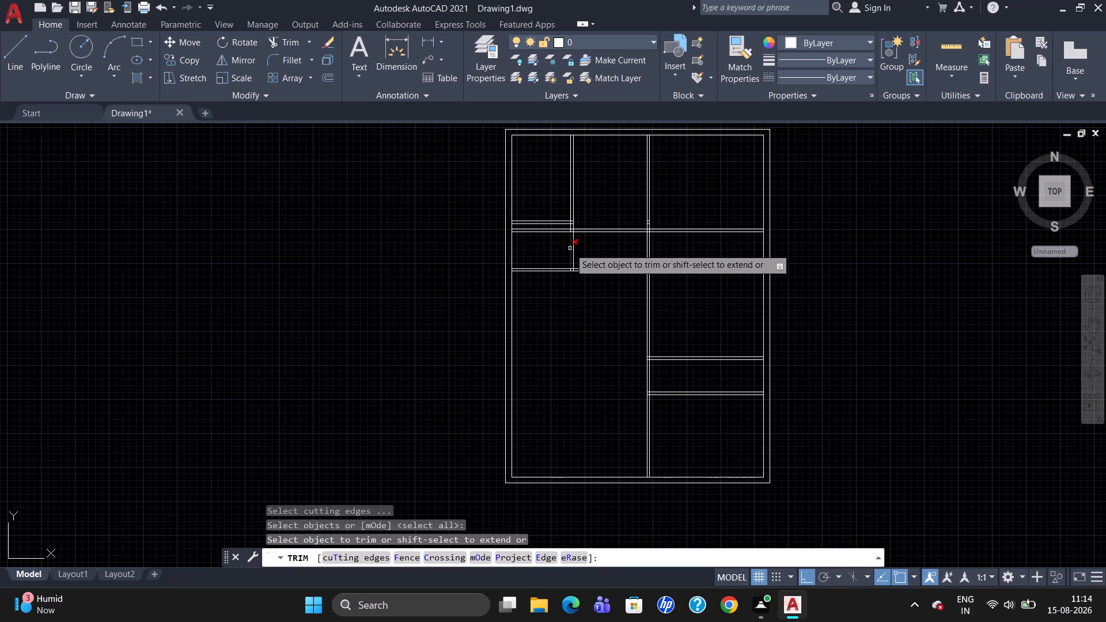
left_click(554, 232)
left_click(555, 229)
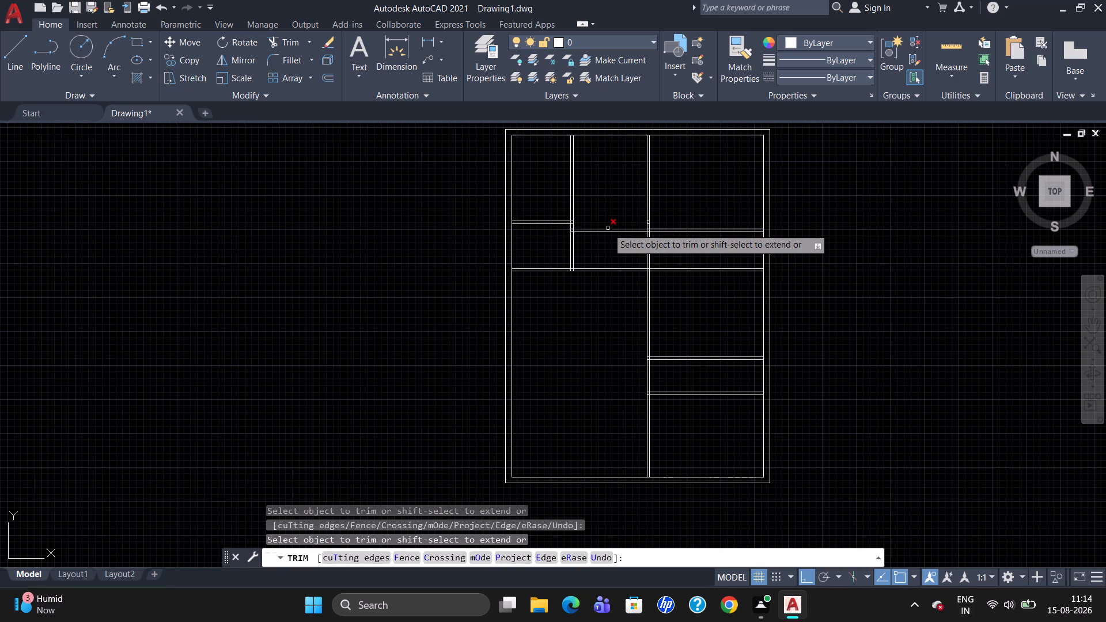
left_click(608, 228)
left_click(608, 234)
scroll(579, 235, "up", 3)
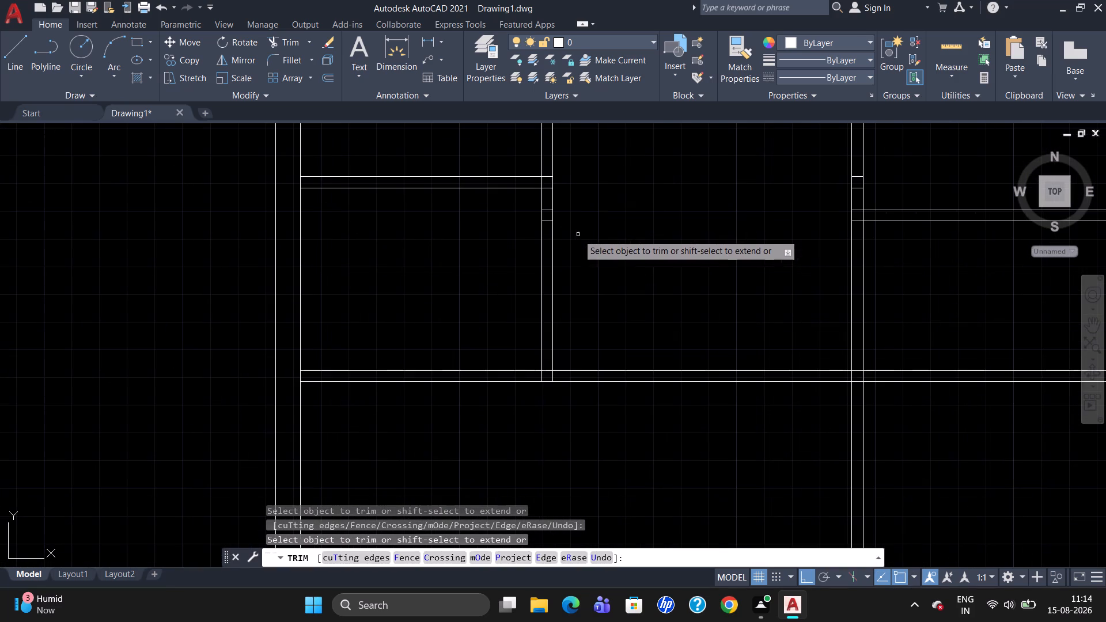
left_click(546, 210)
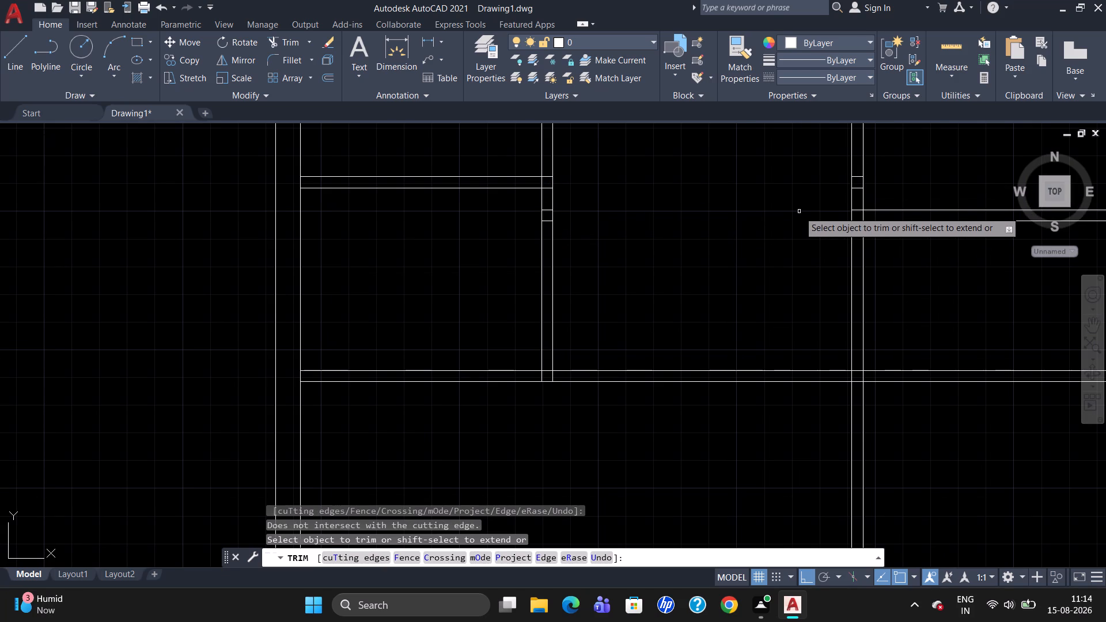
key("Escape")
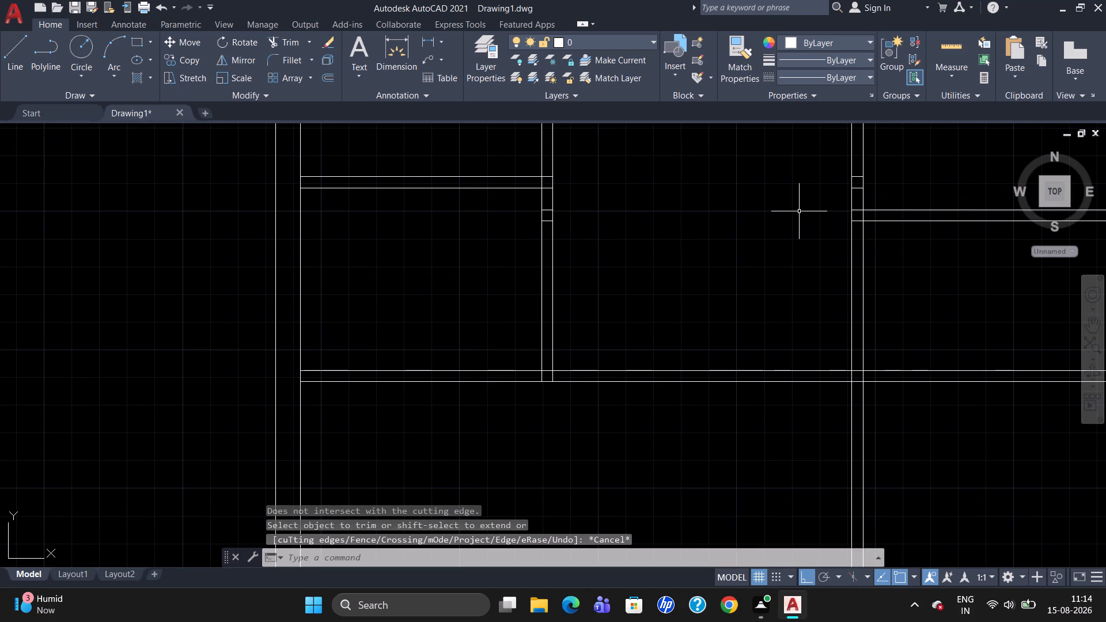
Erase the two leftover short segments inside the first vertical partition, just below the left rooms' horizontal partition.
left_click(547, 208)
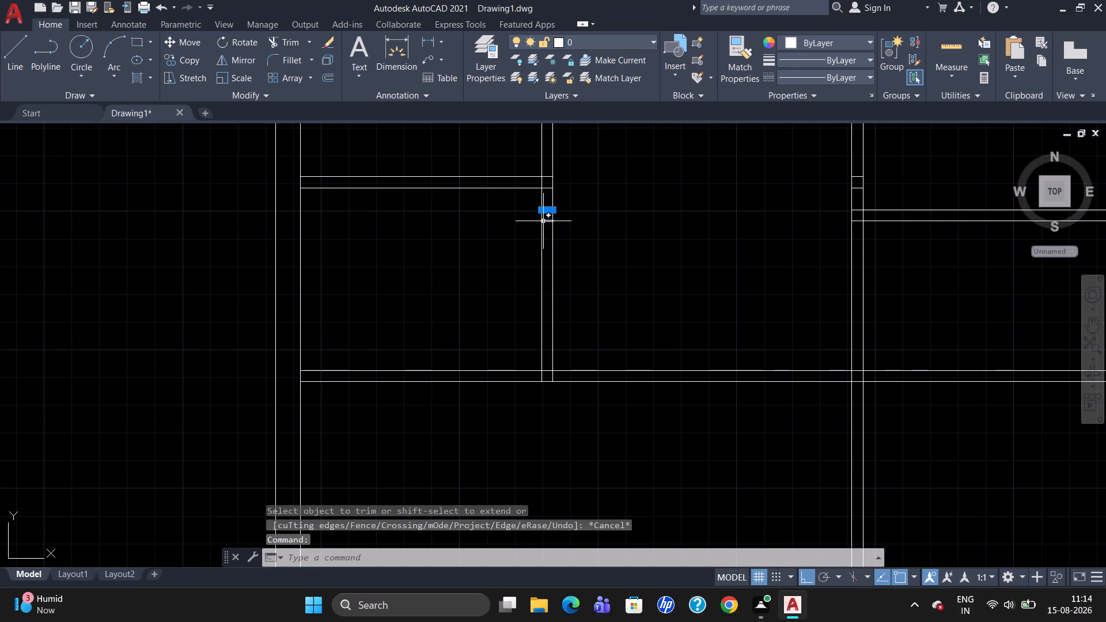
left_click(543, 221)
key("Escape")
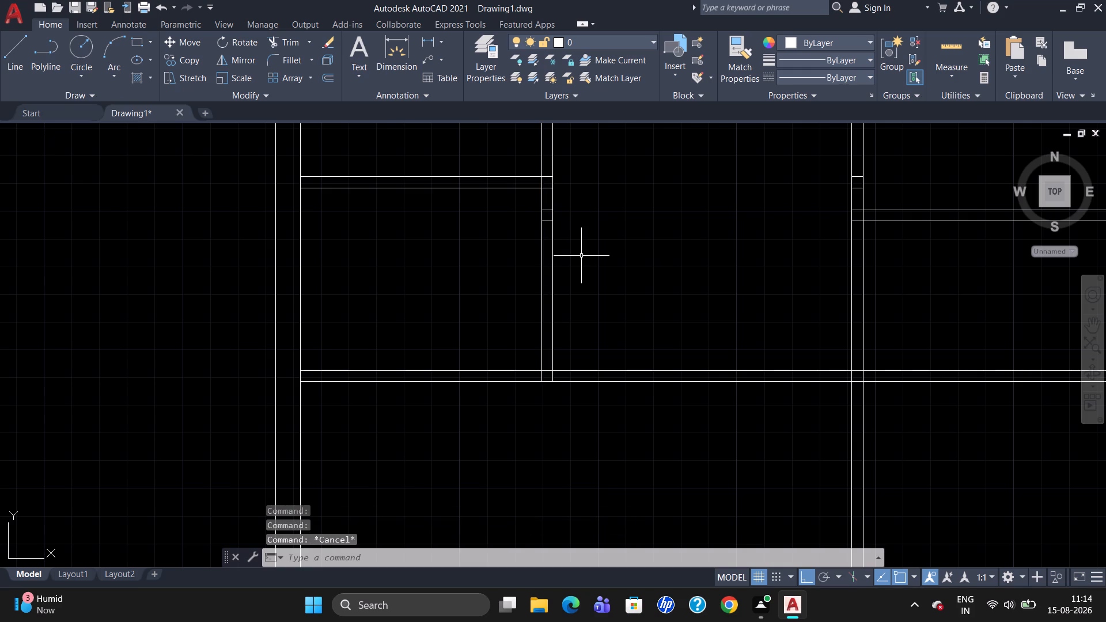
scroll(571, 223, "up", 1)
left_click(532, 203)
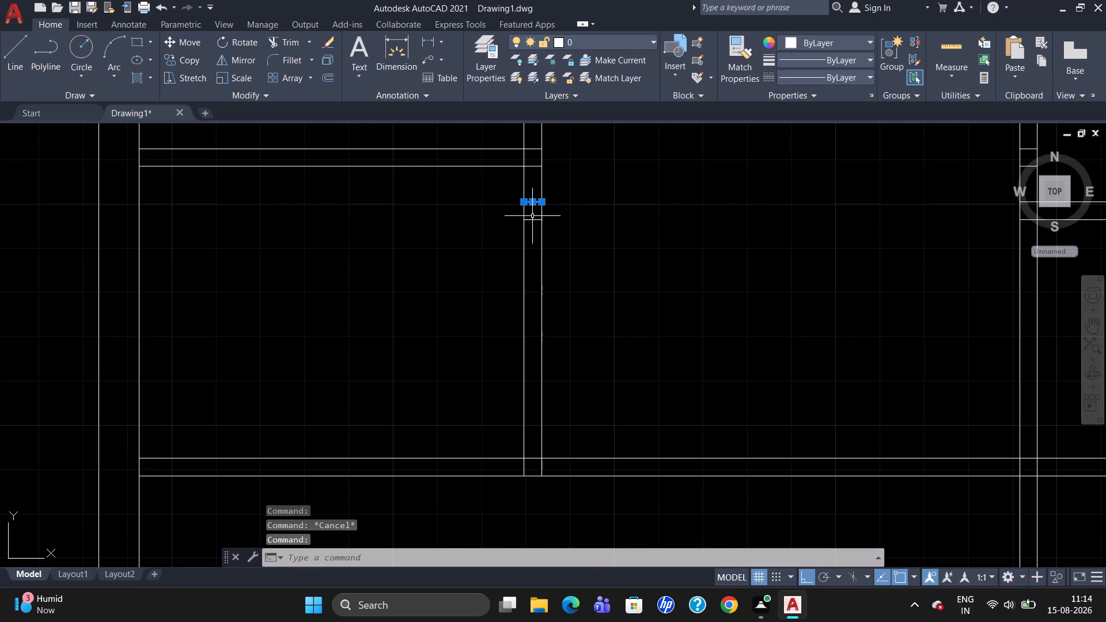
left_click(531, 220)
key("Delete")
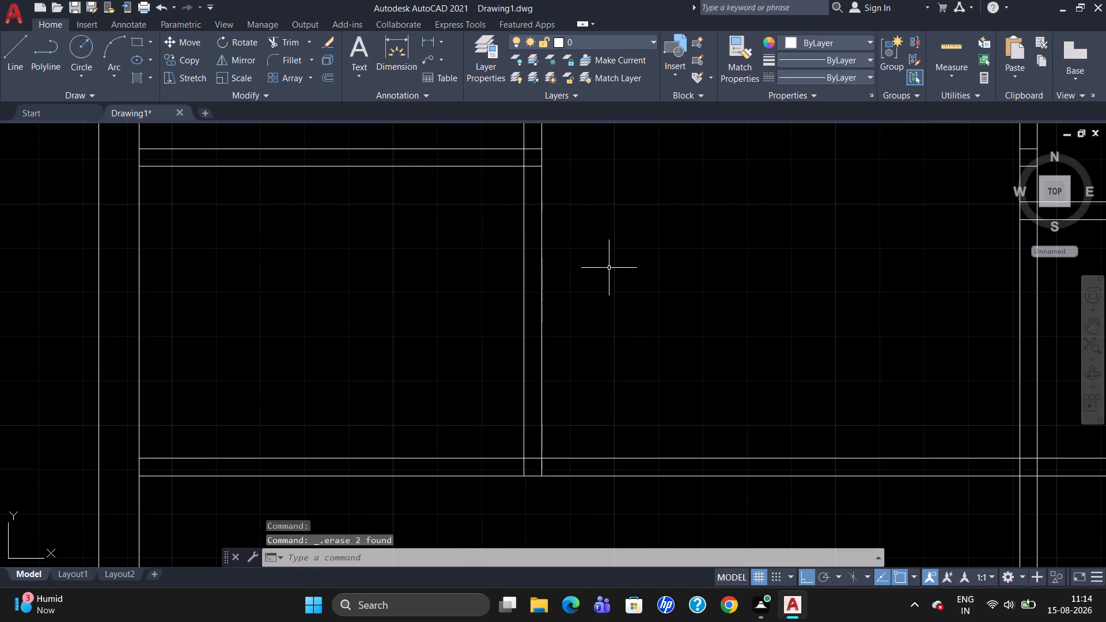
Measure the upper middle room's width and length with the Quick measure tool.
scroll(612, 271, "down", 5)
scroll(764, 286, "up", 2)
scroll(744, 318, "down", 1)
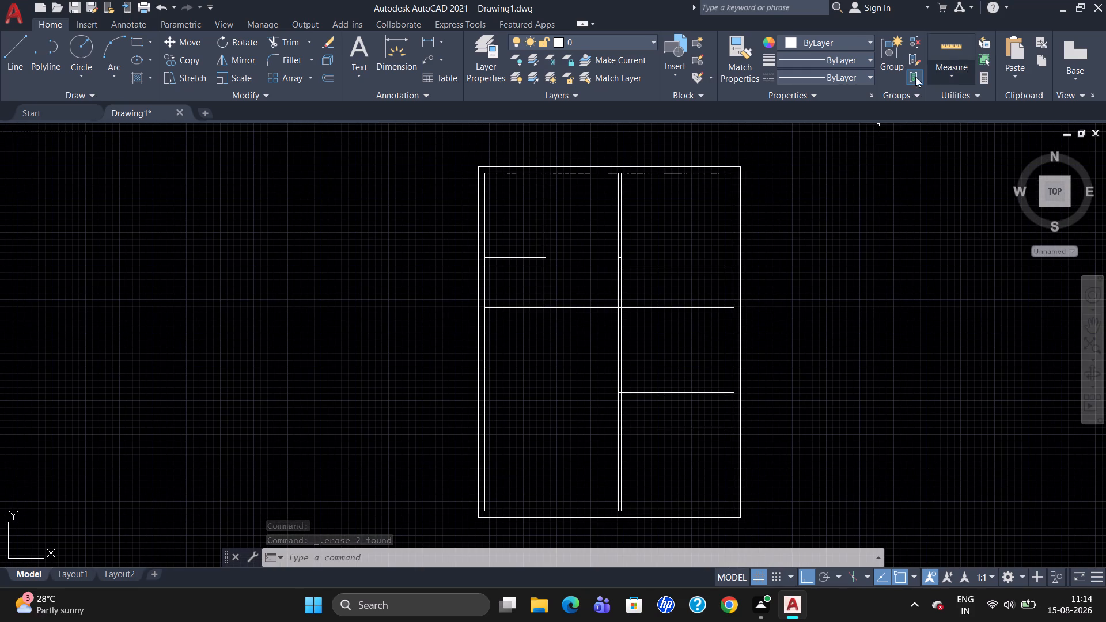
left_click(960, 66)
left_click(963, 118)
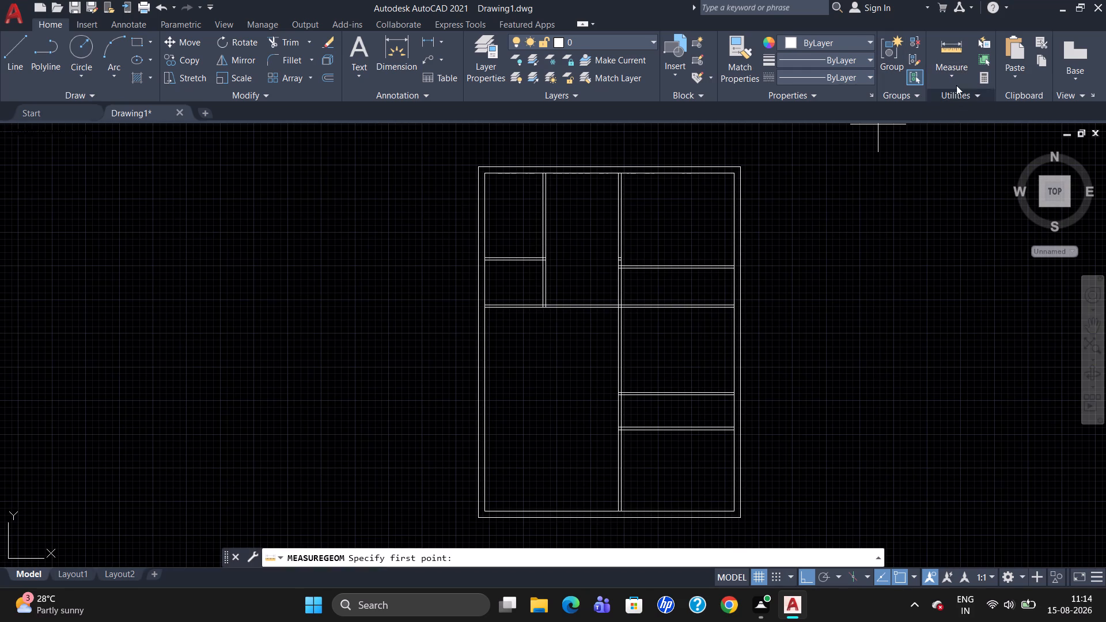
left_click(957, 73)
left_click(957, 96)
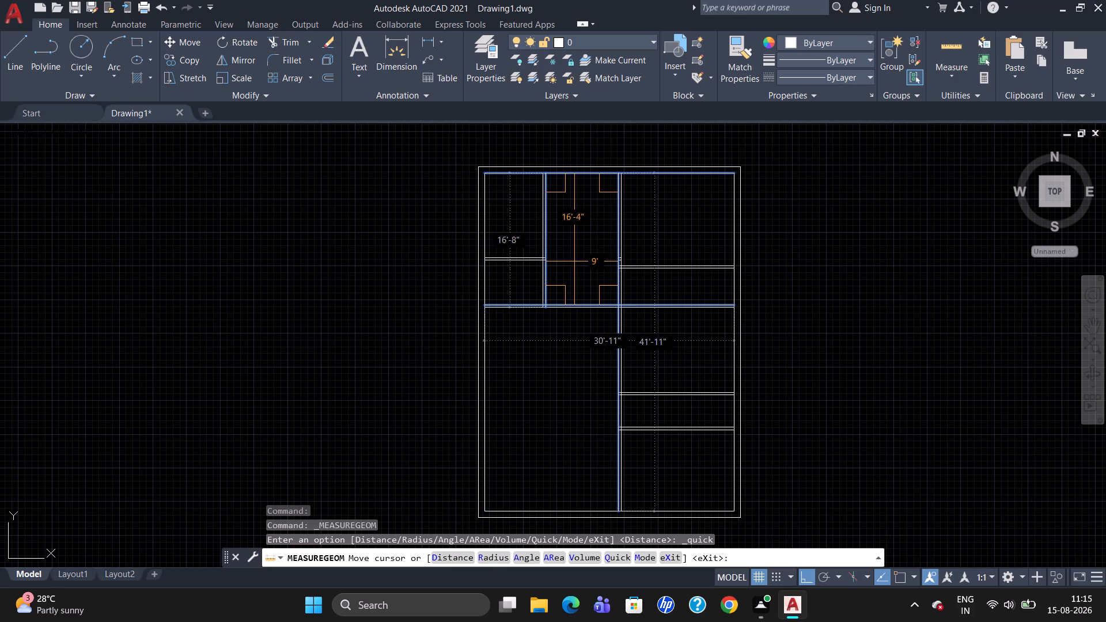
key("Escape")
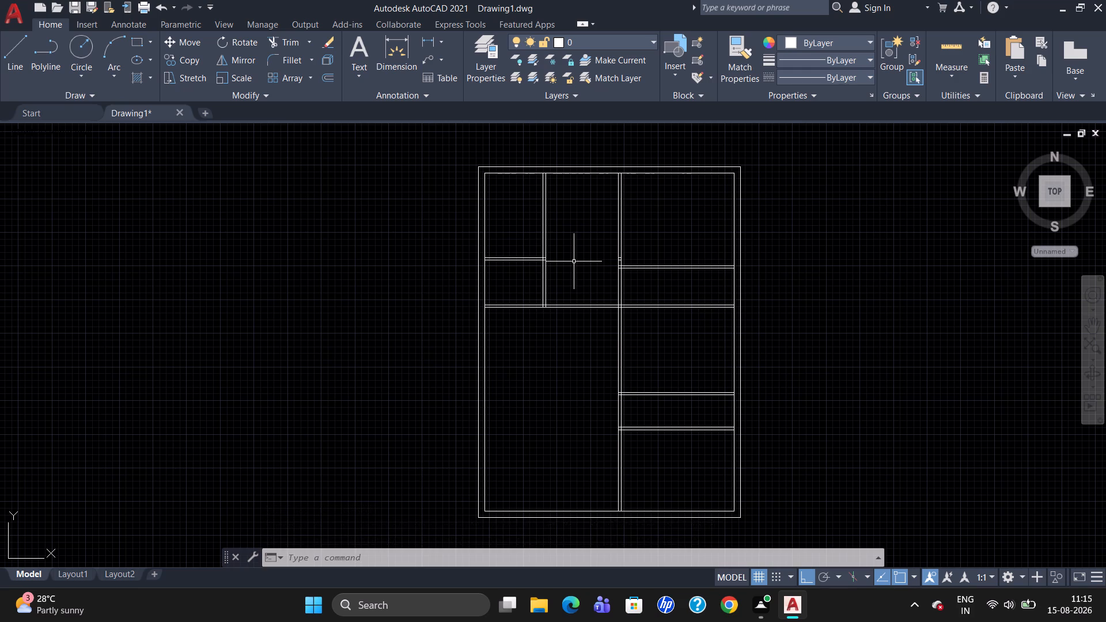
Draw a line 9' leftward from the outline's upper-left outer corner, continuing about 43'-9" straight down.
key("l")
key("Return")
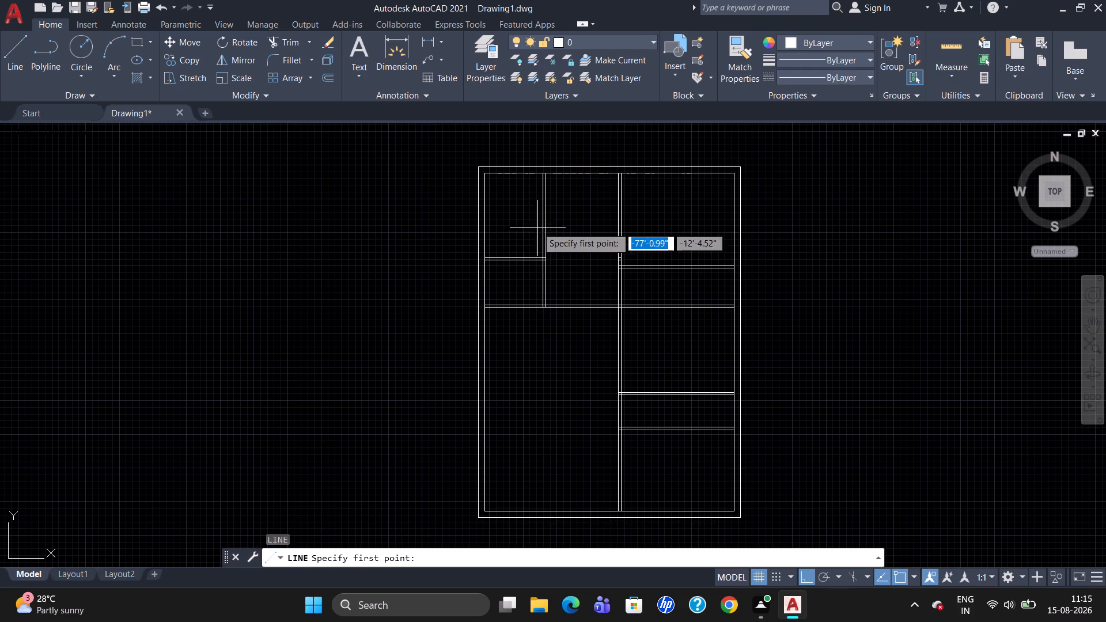
left_click(483, 166)
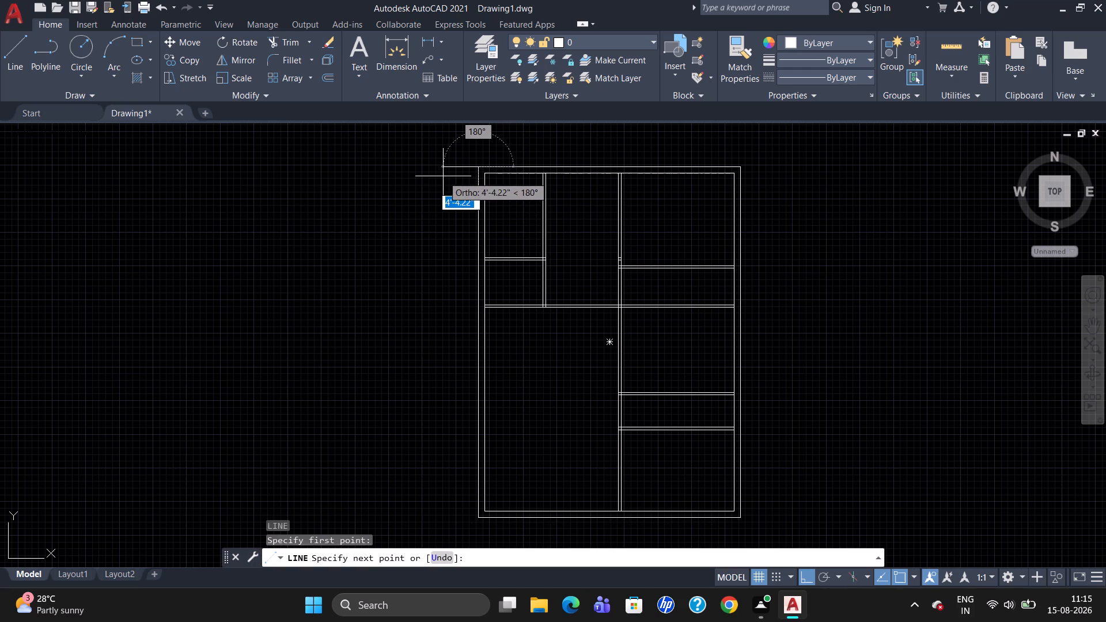
type("9'")
key("Return")
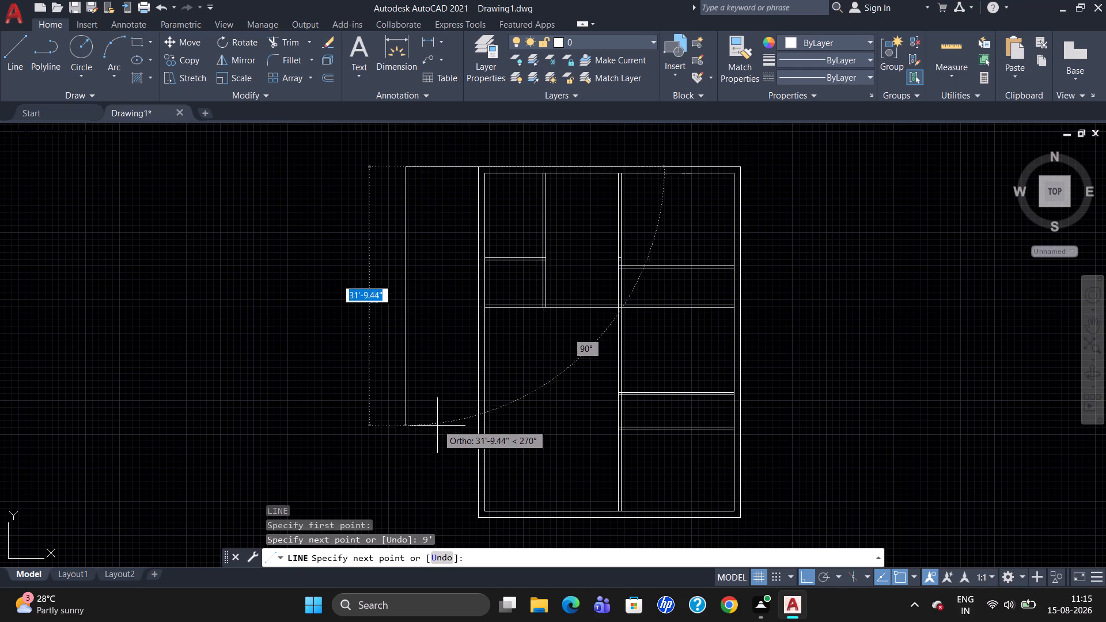
scroll(434, 485, "down", 2)
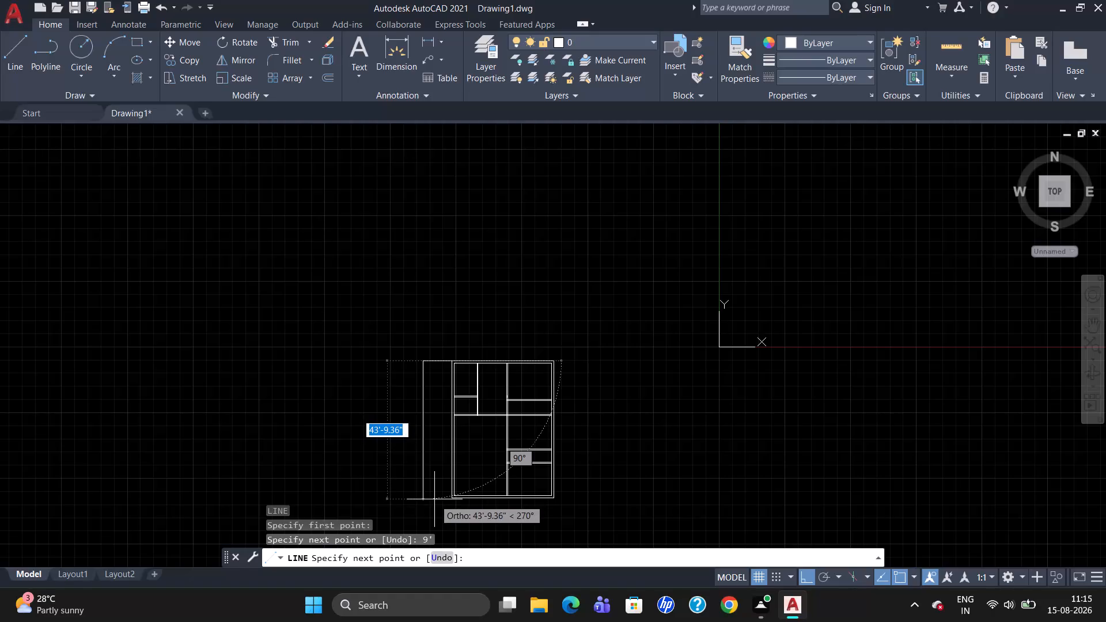
left_click(434, 499)
key("Escape")
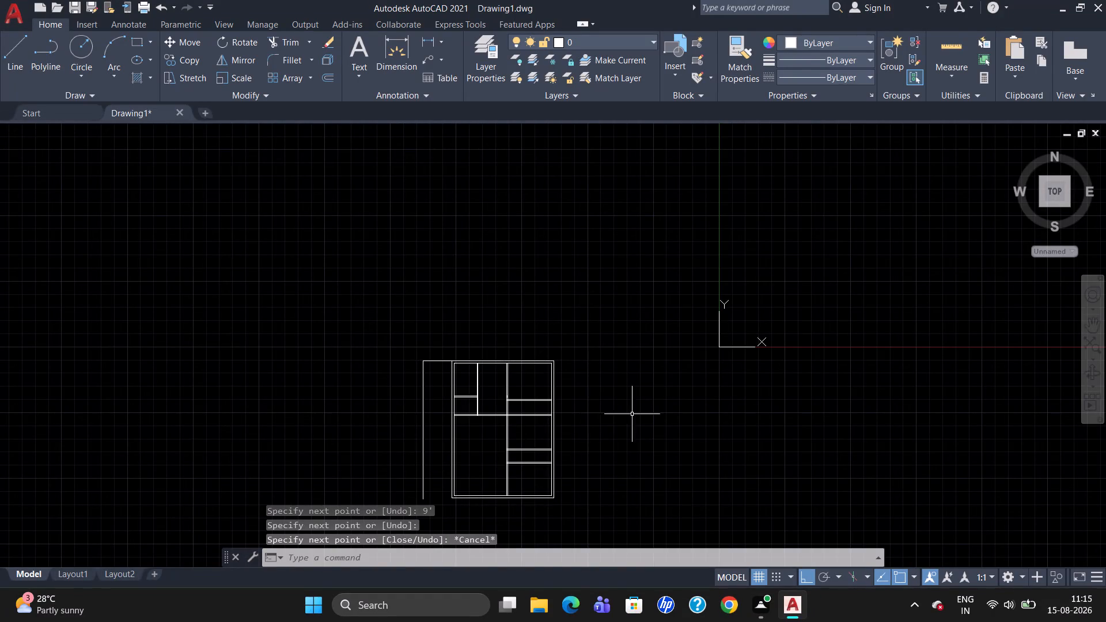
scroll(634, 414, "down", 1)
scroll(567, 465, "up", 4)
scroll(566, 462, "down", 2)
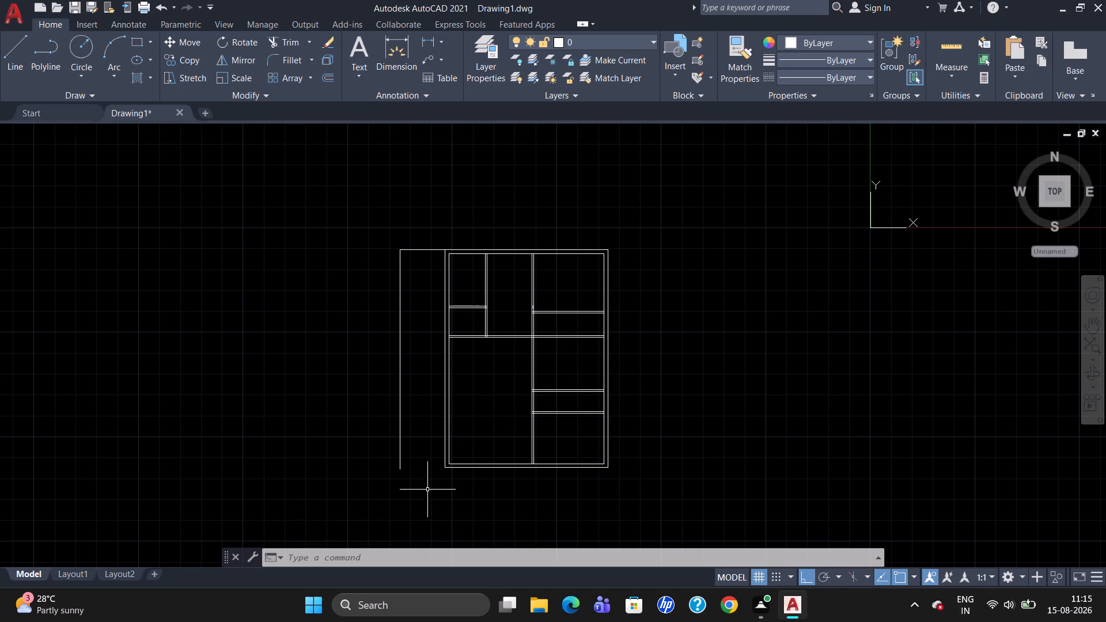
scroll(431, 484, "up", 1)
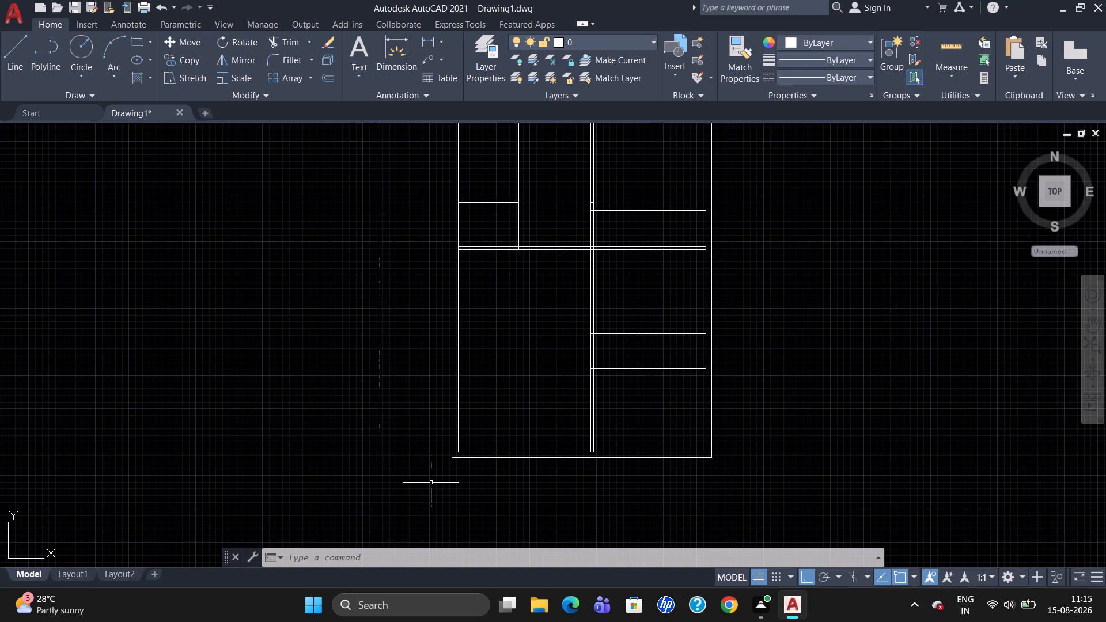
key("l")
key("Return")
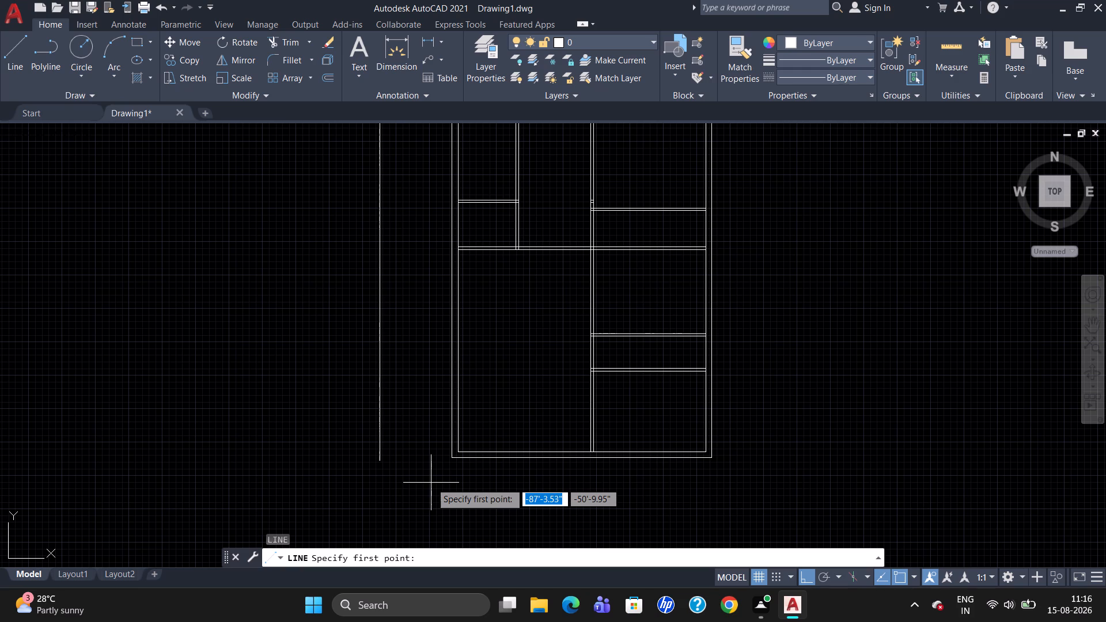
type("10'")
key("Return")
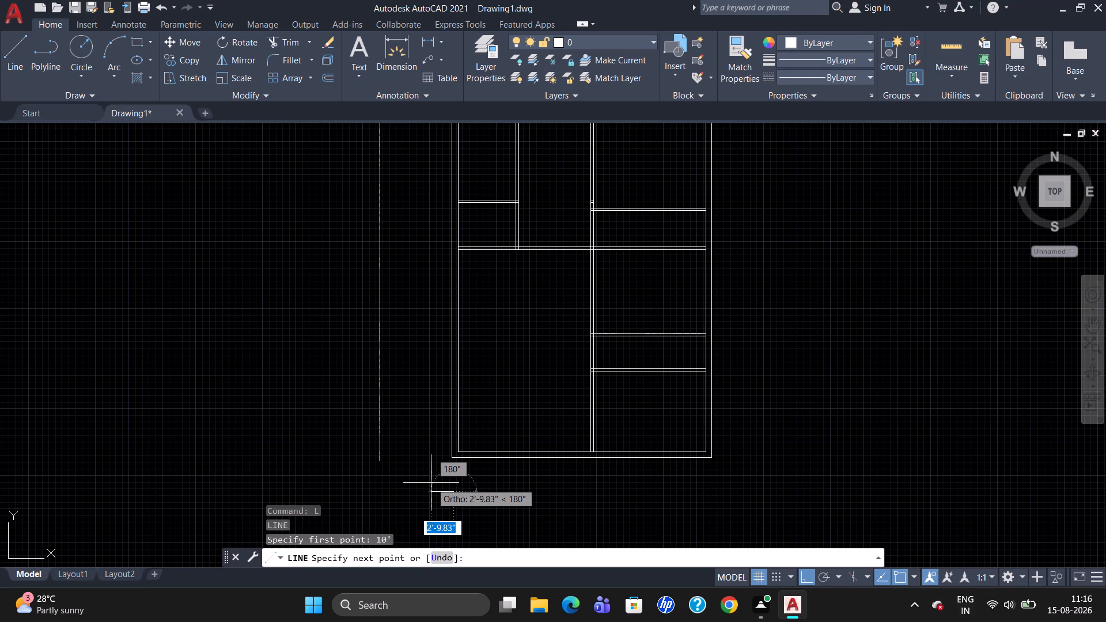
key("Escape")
Draw a line 10' down from the outline's lower-right outer corner, continuing left to below the gap beside the house.
key("l")
key("Return")
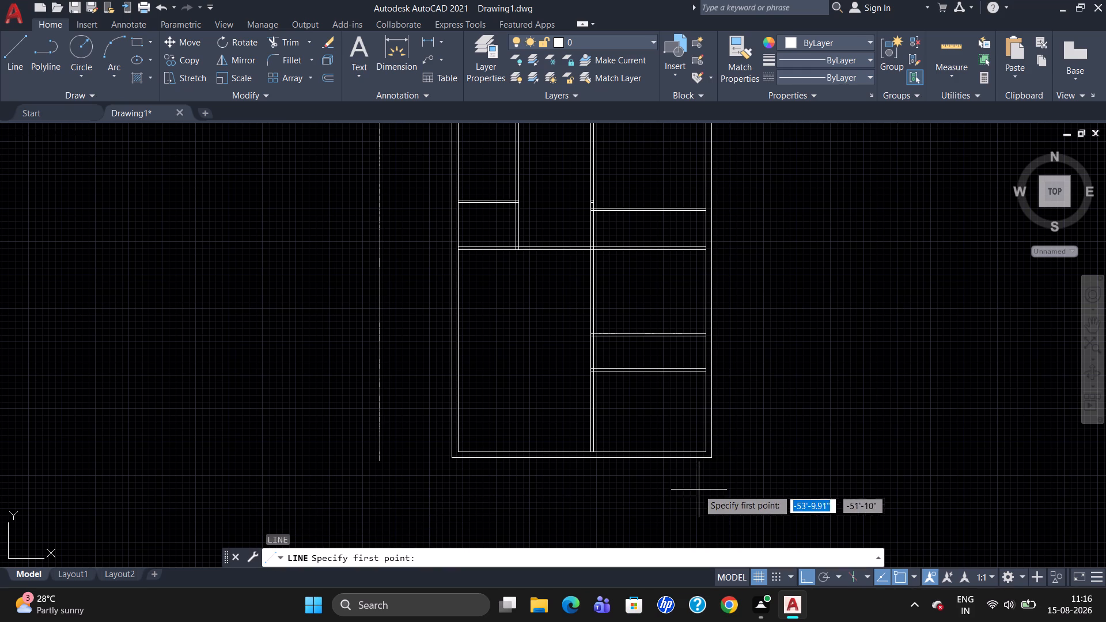
left_click(711, 459)
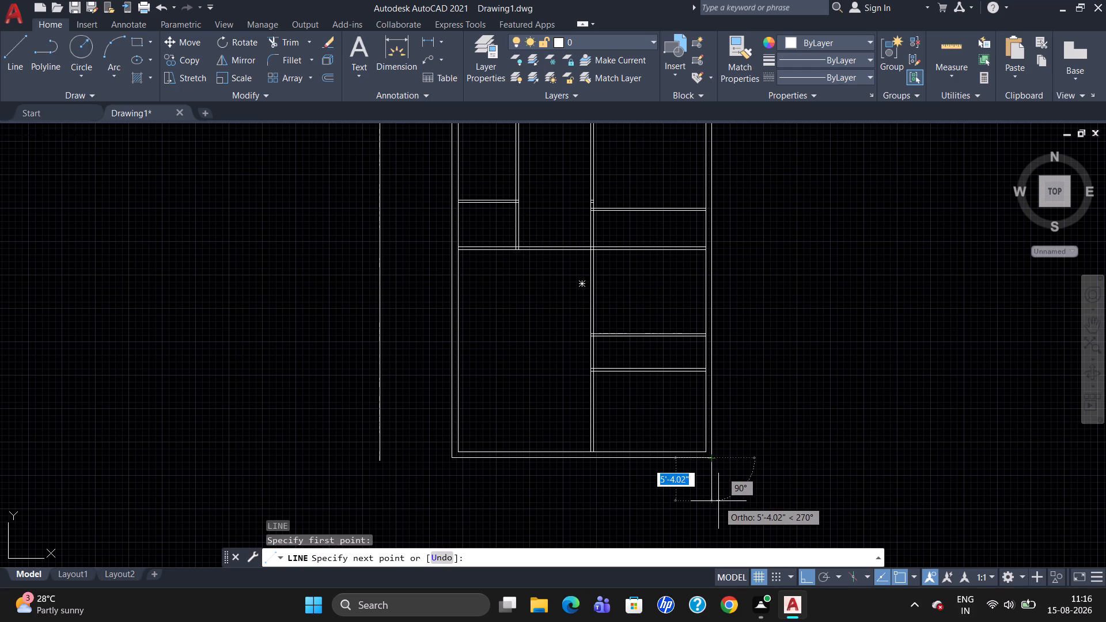
type("10'")
key("Return")
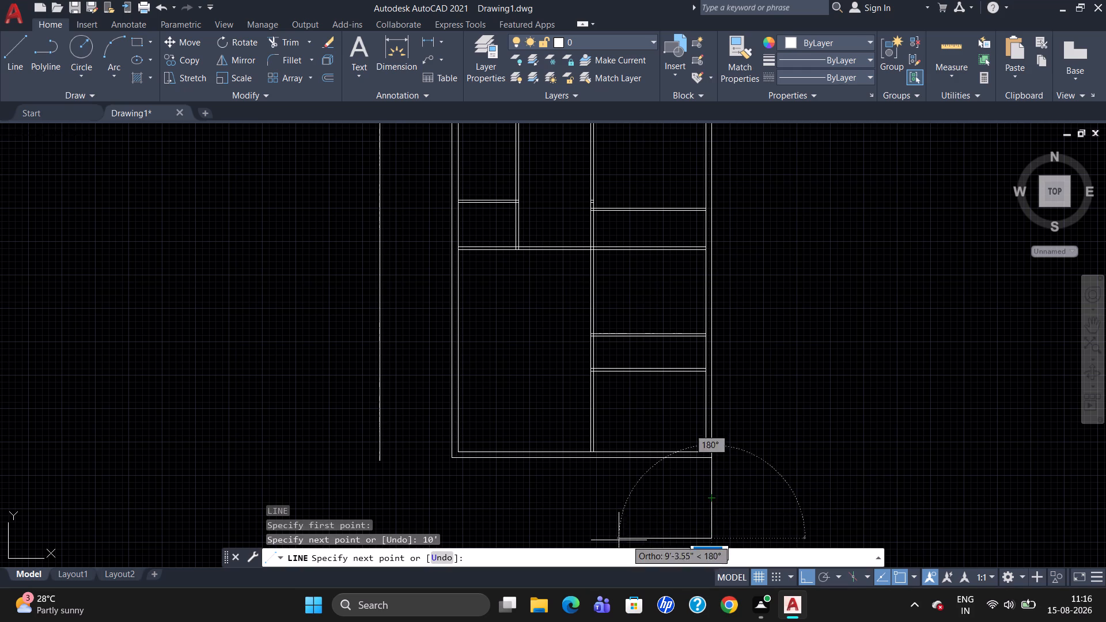
left_click(404, 525)
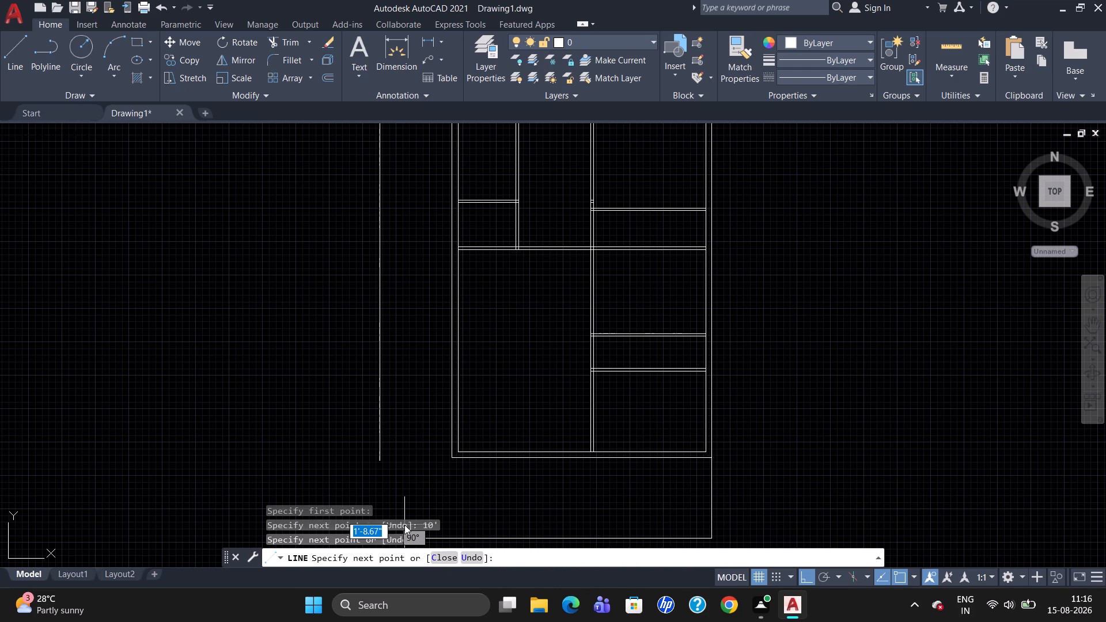
key("Escape")
Draw a line continuing the bottom boundary leftward from its open end to beyond the left boundary line.
scroll(477, 449, "down", 1)
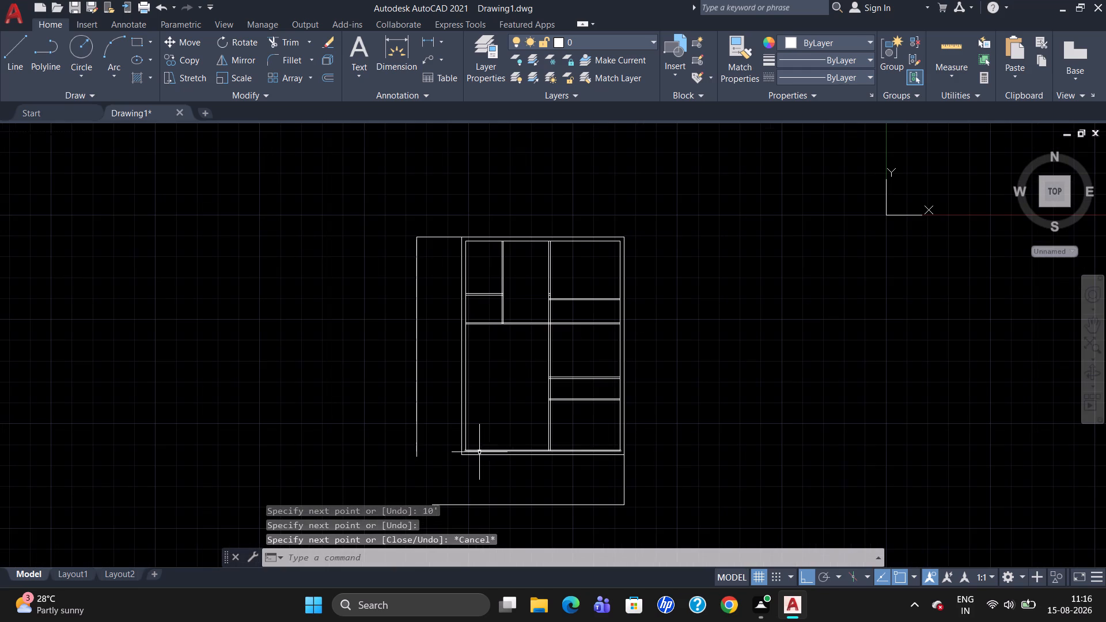
scroll(465, 458, "up", 2)
scroll(465, 458, "down", 4)
scroll(447, 494, "up", 3)
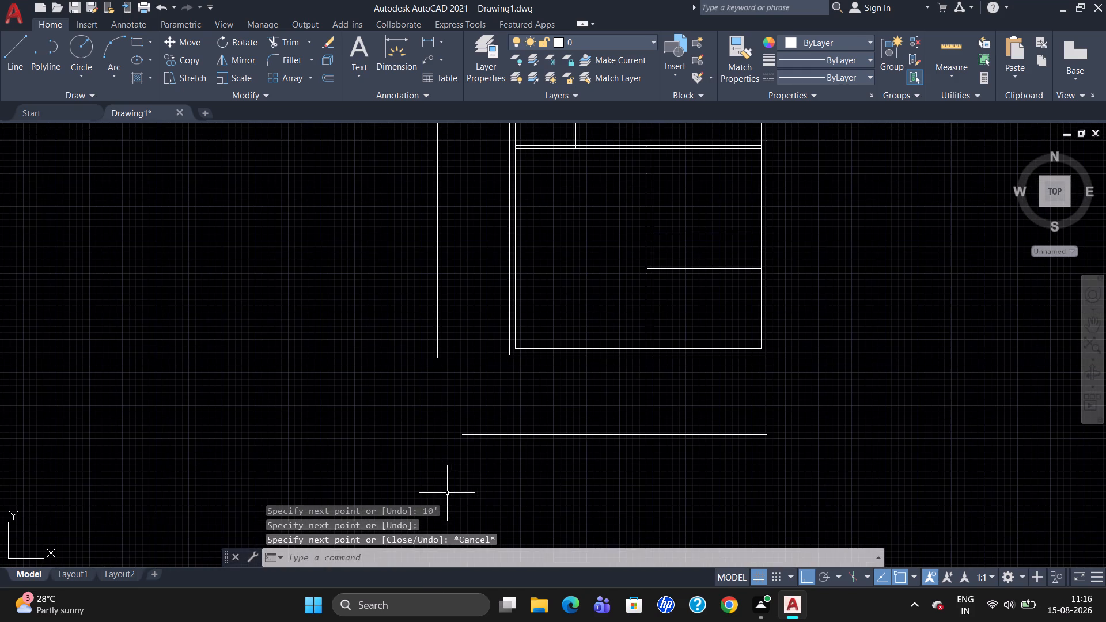
key("l")
key("Return")
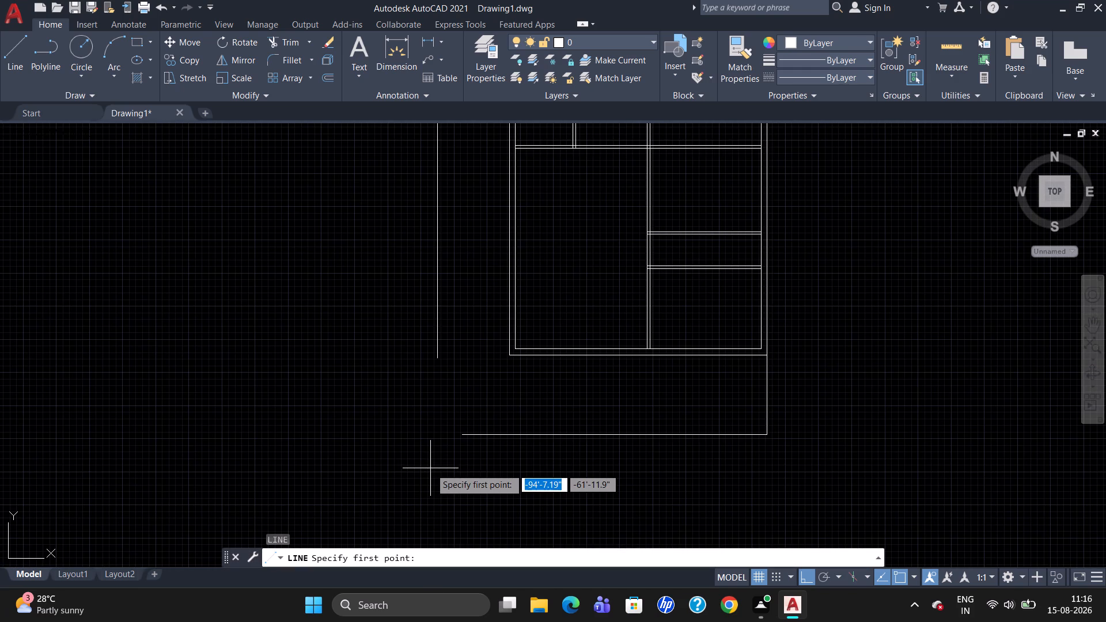
left_click(459, 437)
left_click(335, 445)
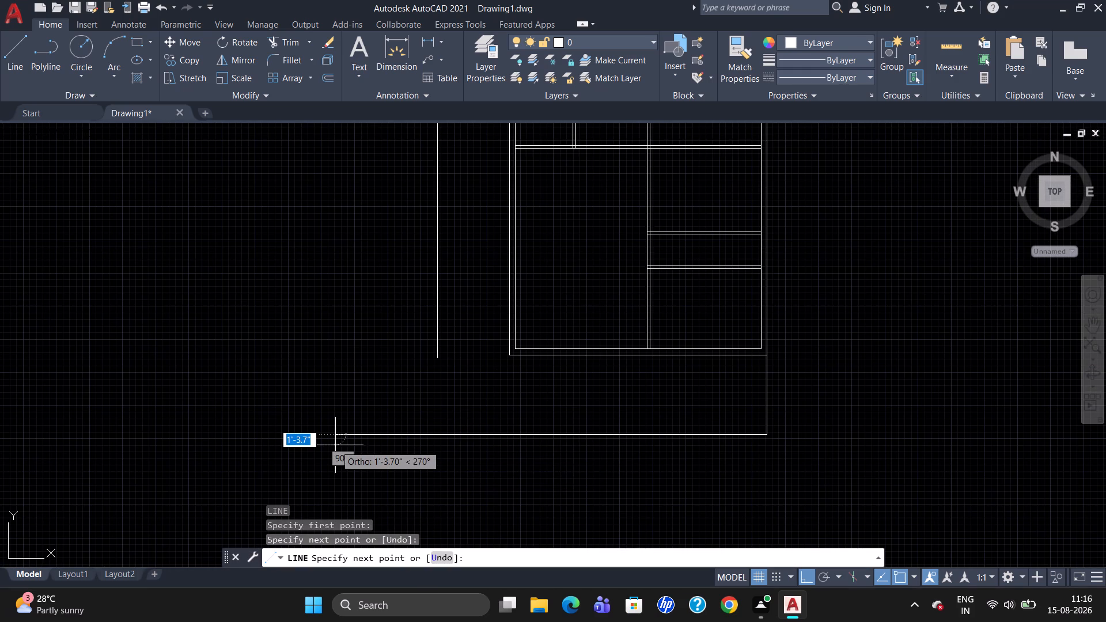
key("Escape")
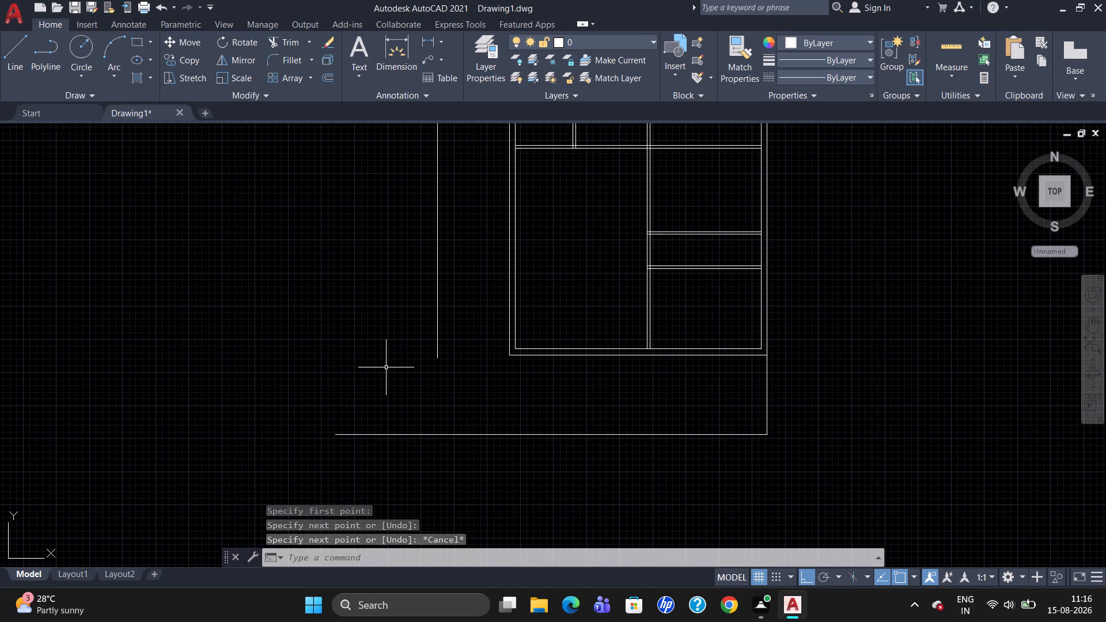
Extend the left boundary line down to the bottom boundary line.
type("ex")
key("Return")
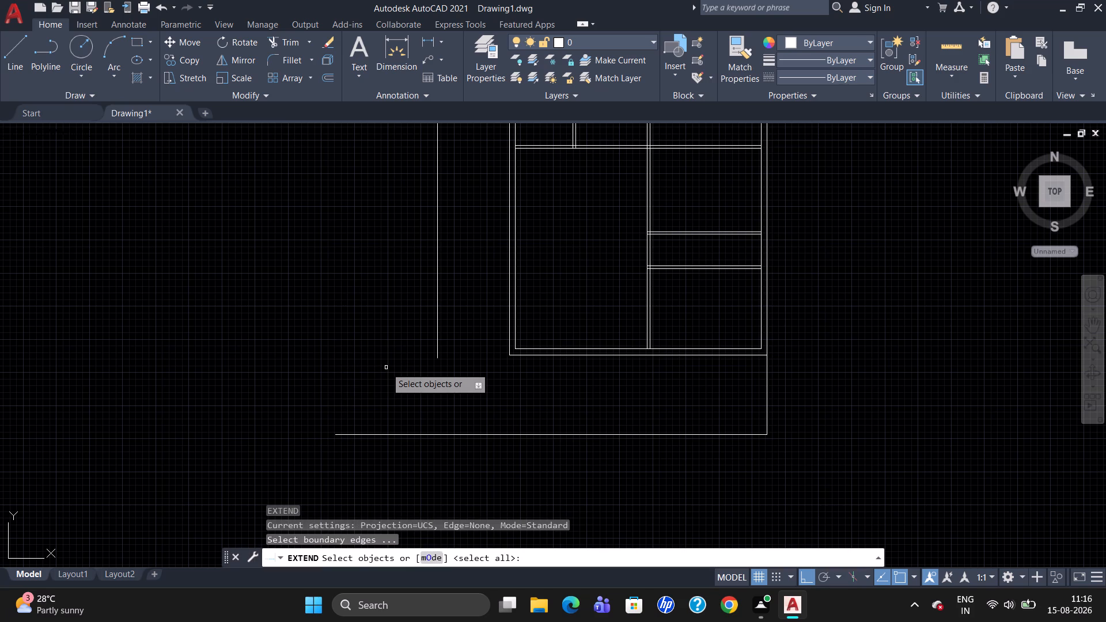
left_click(435, 435)
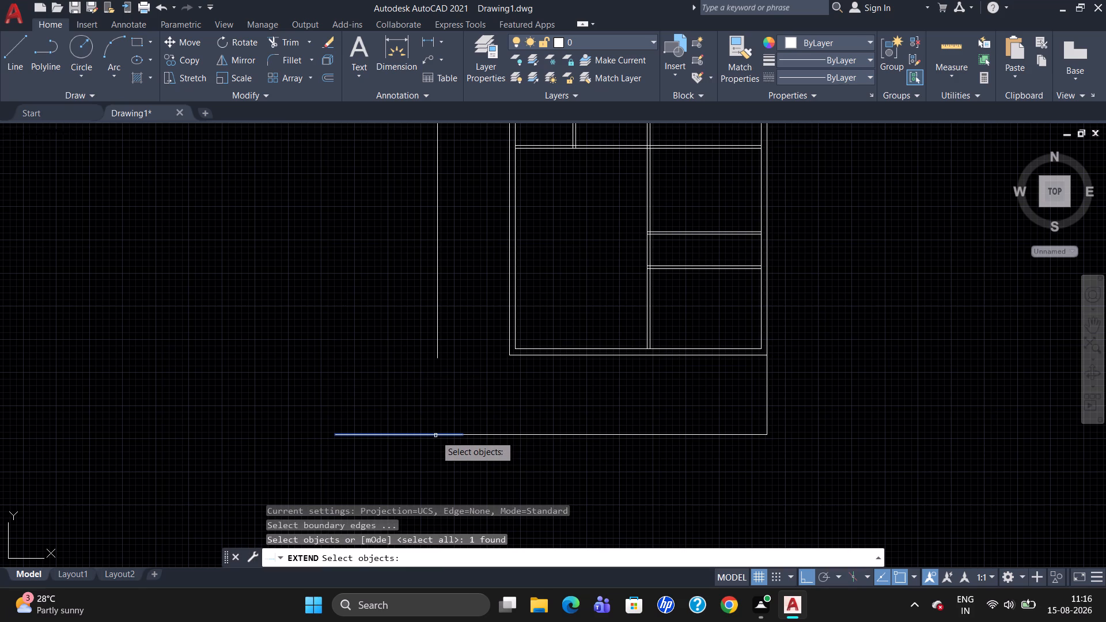
key("Return")
left_click(438, 340)
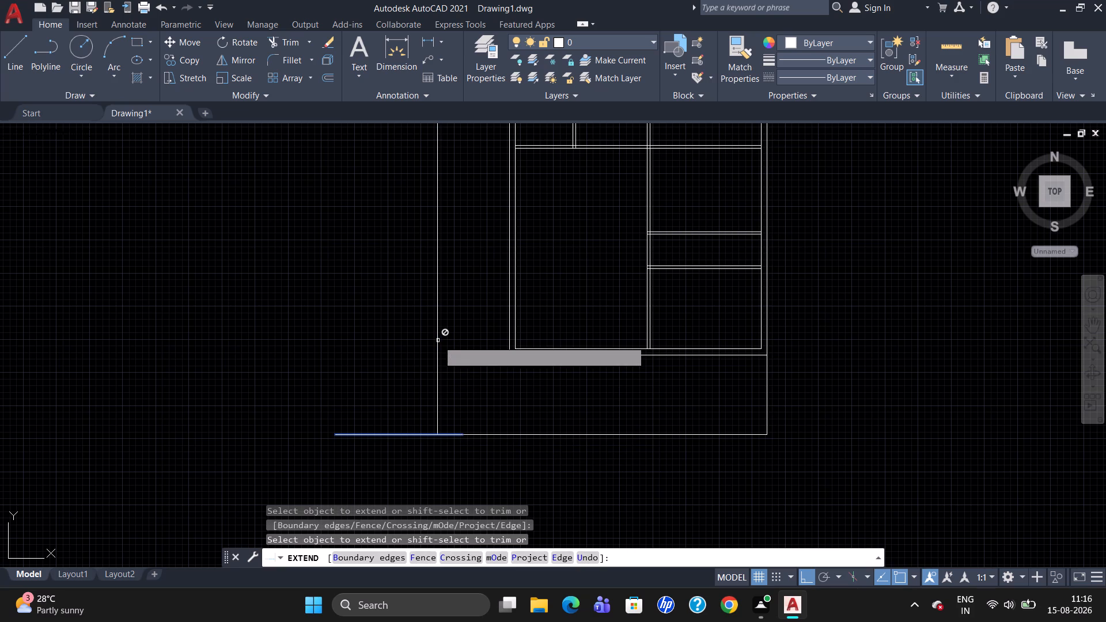
key("Escape")
Trim the bottom boundary line's overhang left of the left boundary line.
type("tr")
key("Return")
key("Return")
left_click(391, 433)
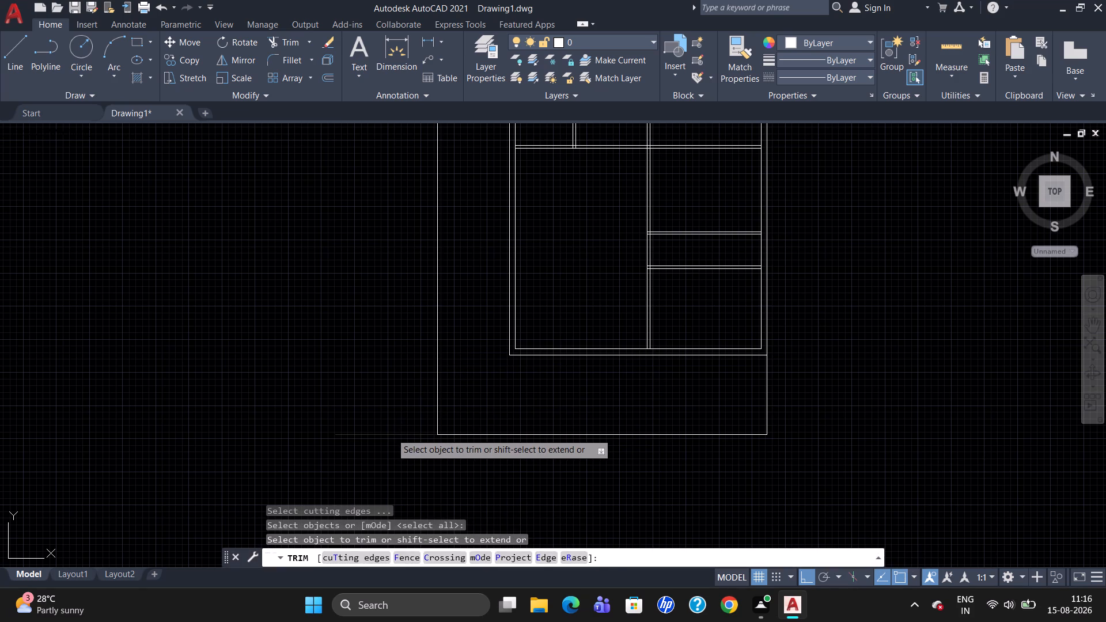
key("Escape")
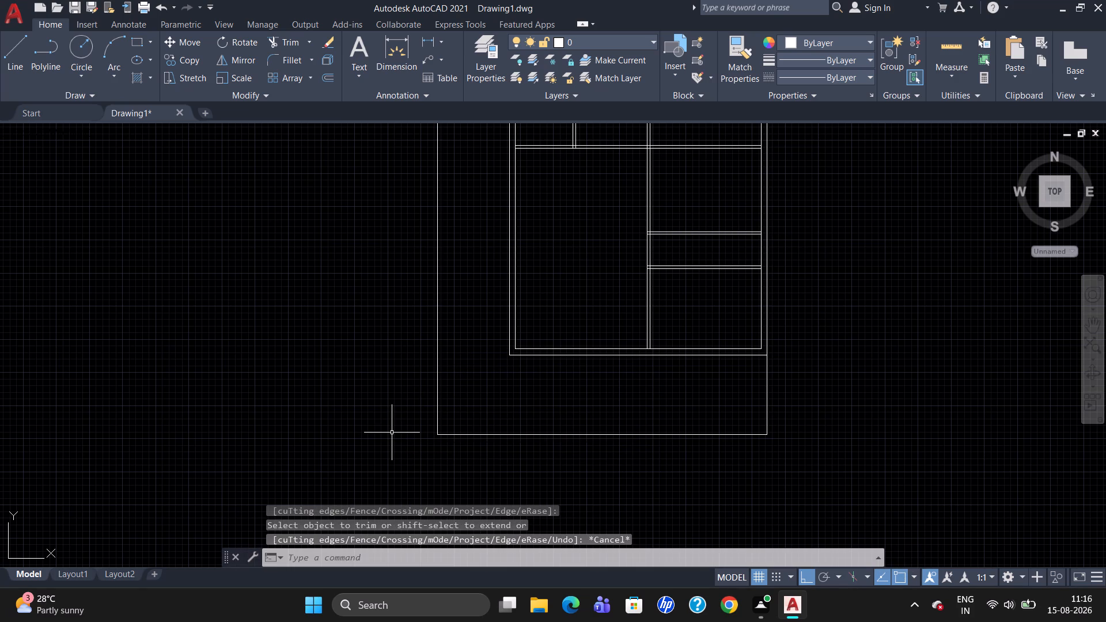
Draw a horizontal line starting 2'-6" above the house outline's upper-right outer corner, running left past the left boundary line.
scroll(411, 447, "down", 4)
scroll(487, 302, "up", 2)
scroll(368, 462, "down", 2)
scroll(388, 499, "up", 5)
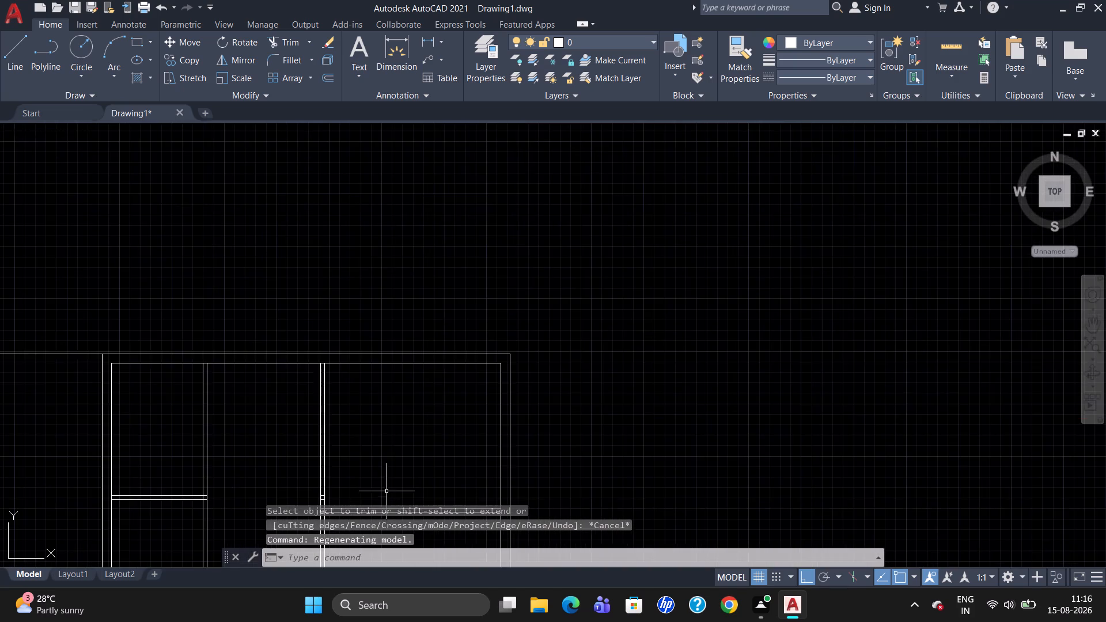
scroll(281, 350, "down", 3)
scroll(146, 454, "up", 3)
scroll(381, 350, "down", 2)
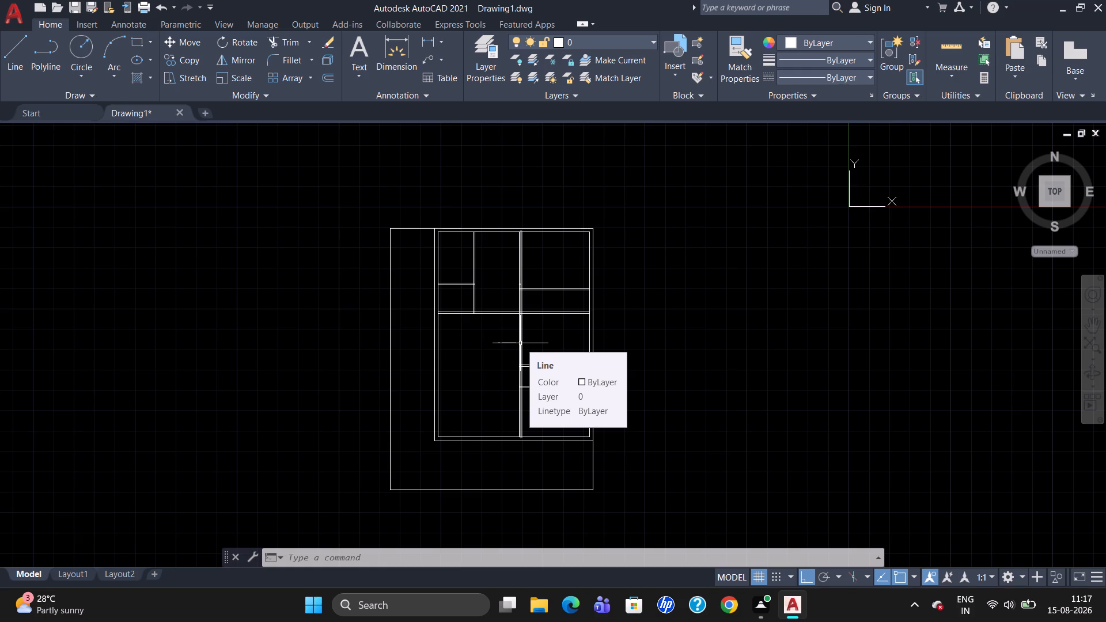
key("l")
key("Return")
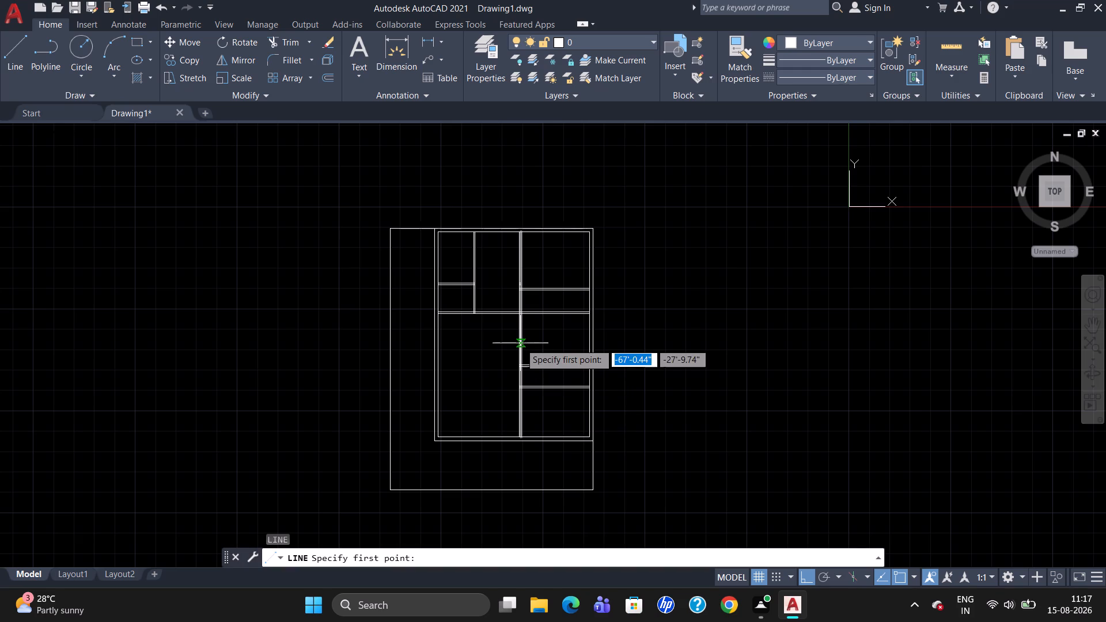
type("tk")
key("Return")
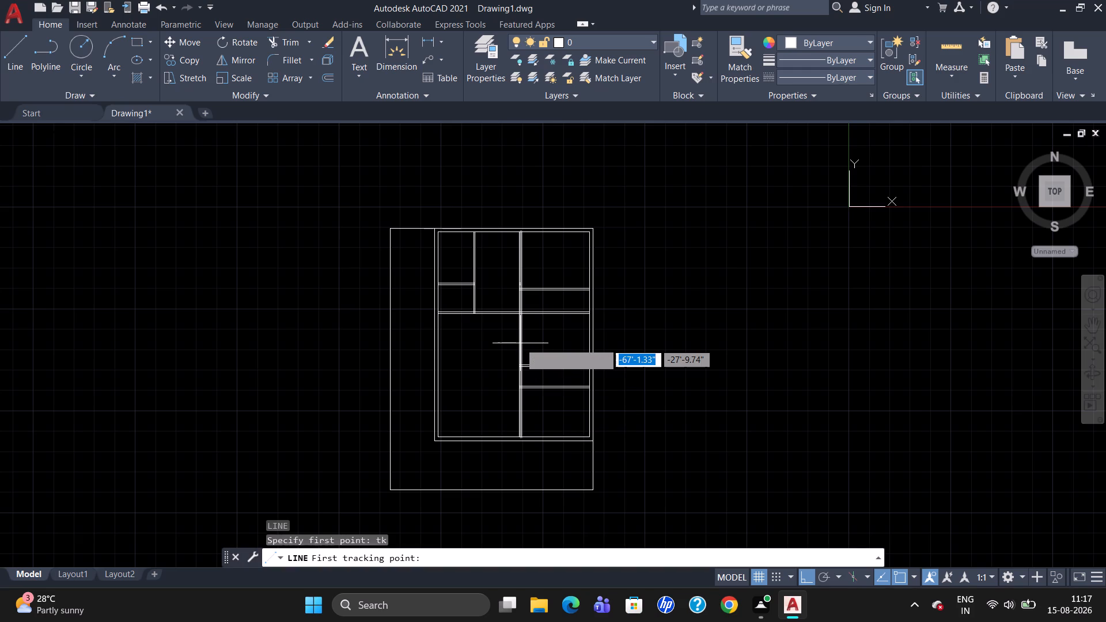
left_click(592, 233)
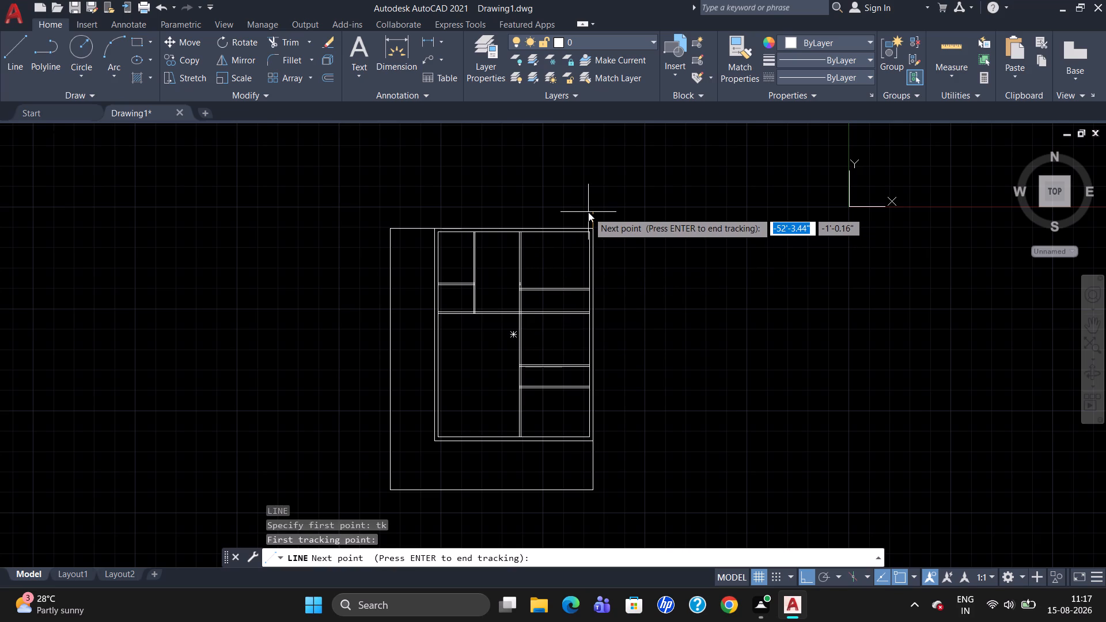
key("2")
key("apostrophe")
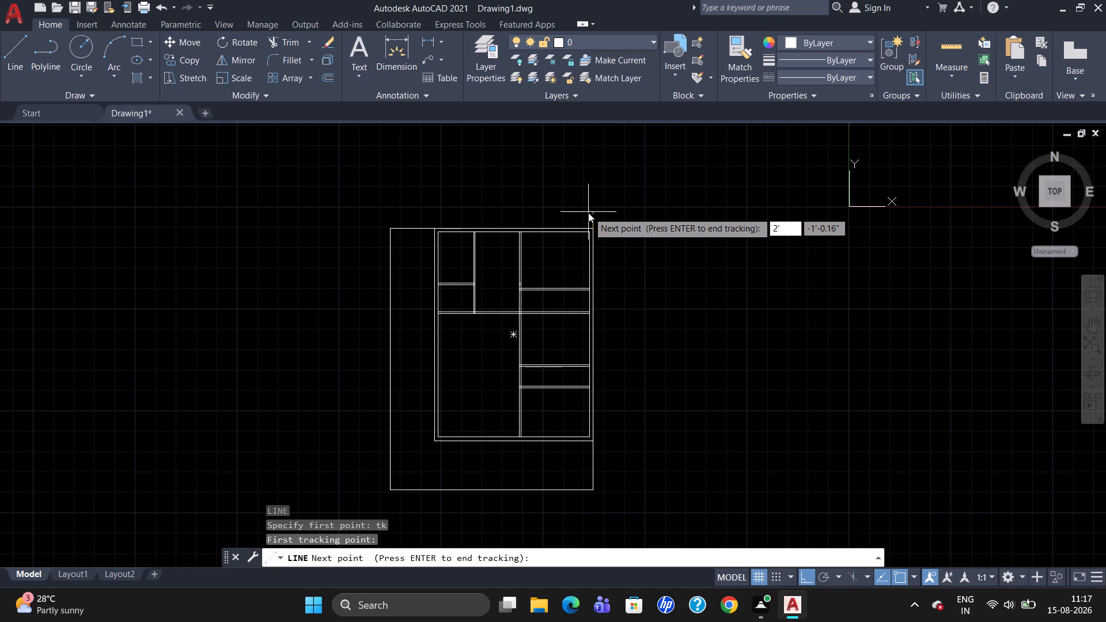
key("minus")
key("6")
key("shift+quotedbl")
key("Return")
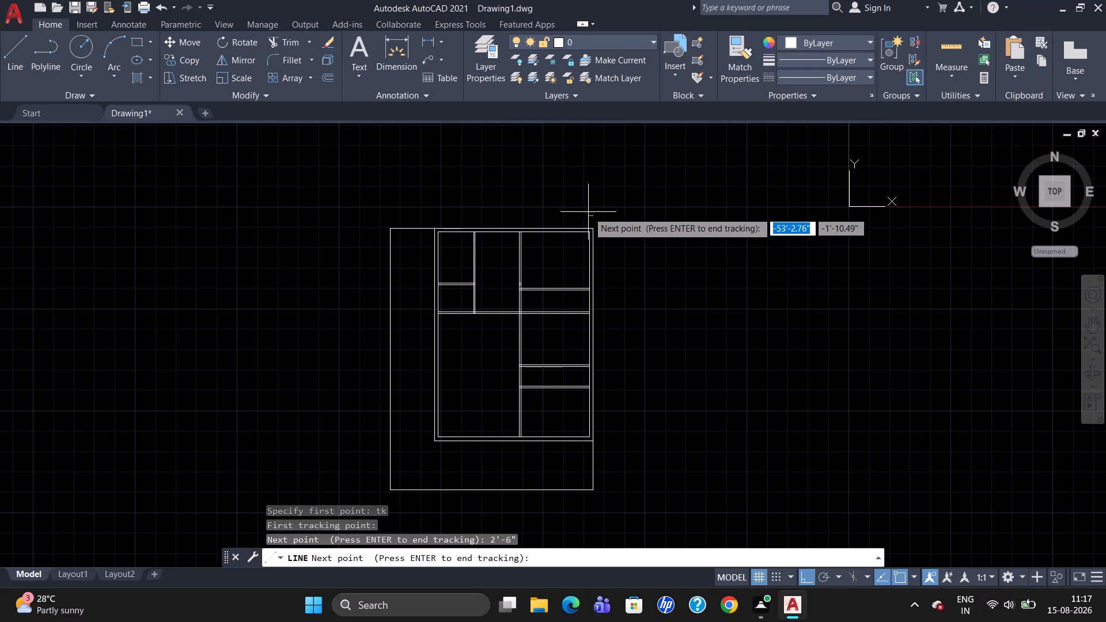
key("Return")
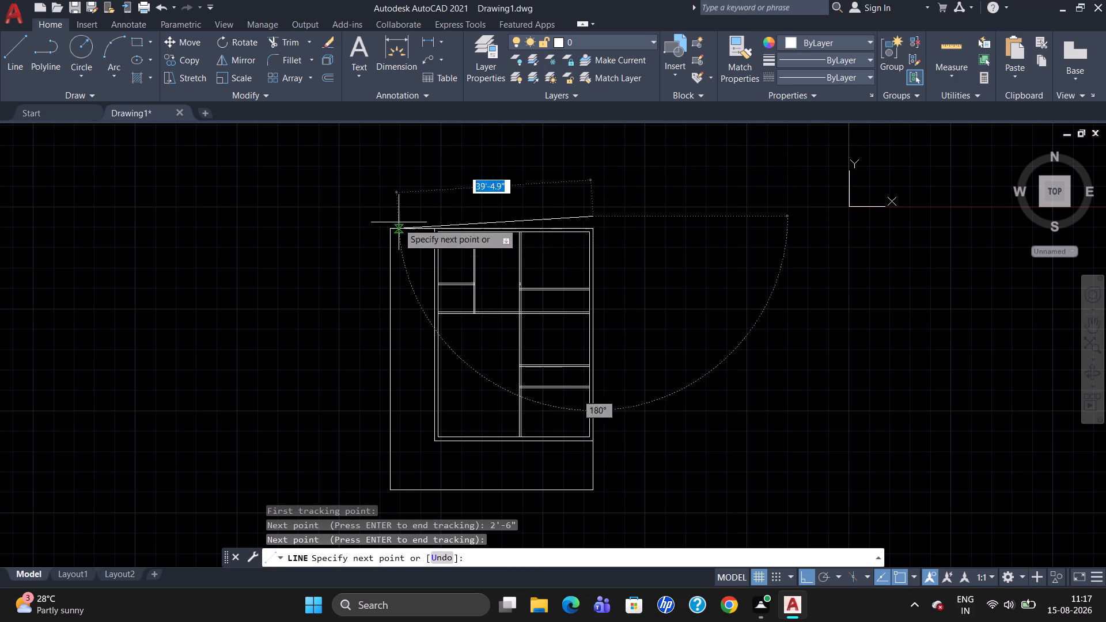
left_click(355, 221)
key("Escape")
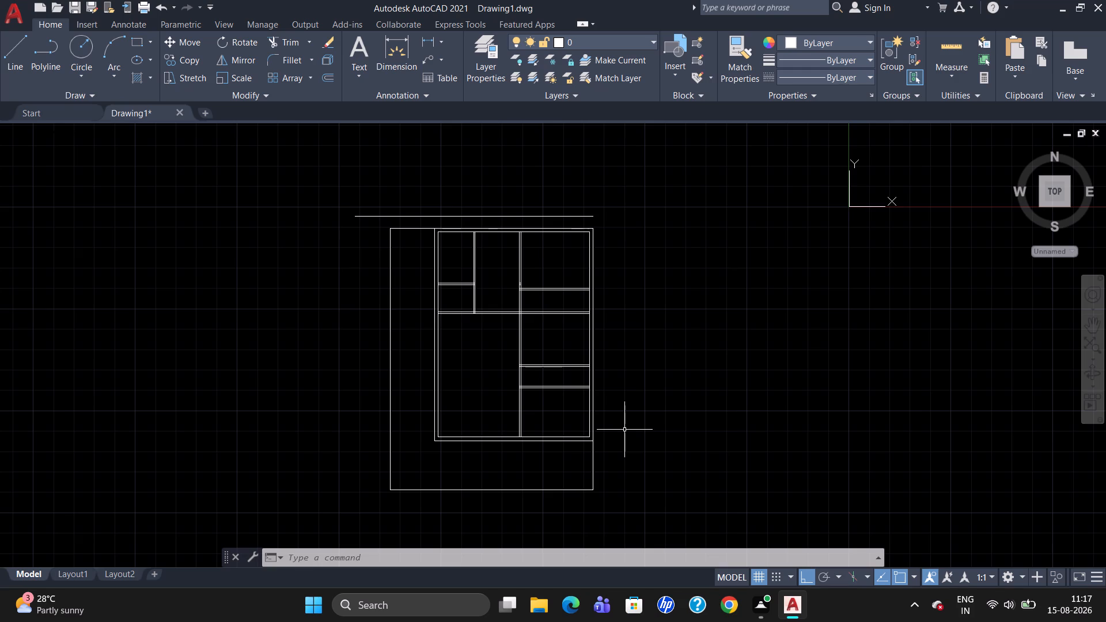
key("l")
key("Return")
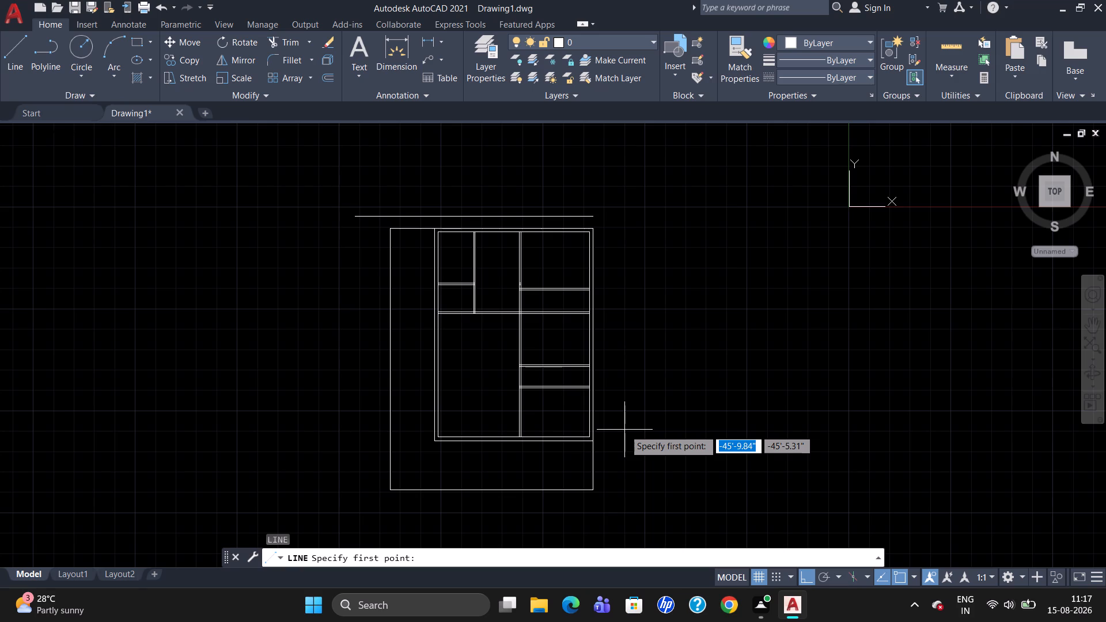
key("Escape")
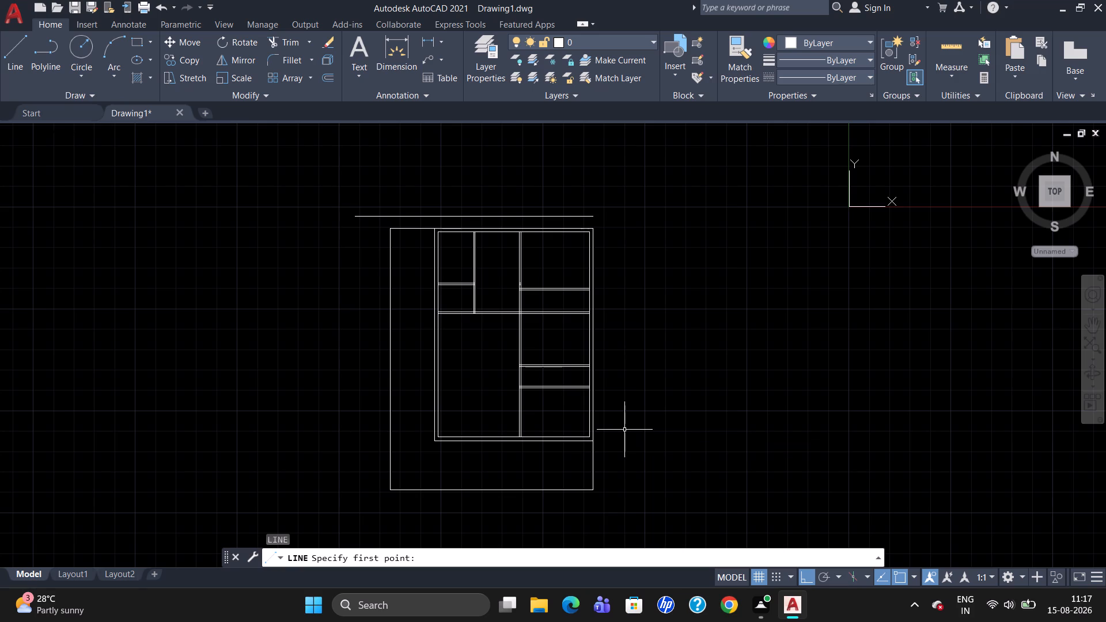
Draw a line continuing the new top line from its right end to well beyond the house's right side.
key("l")
key("Return")
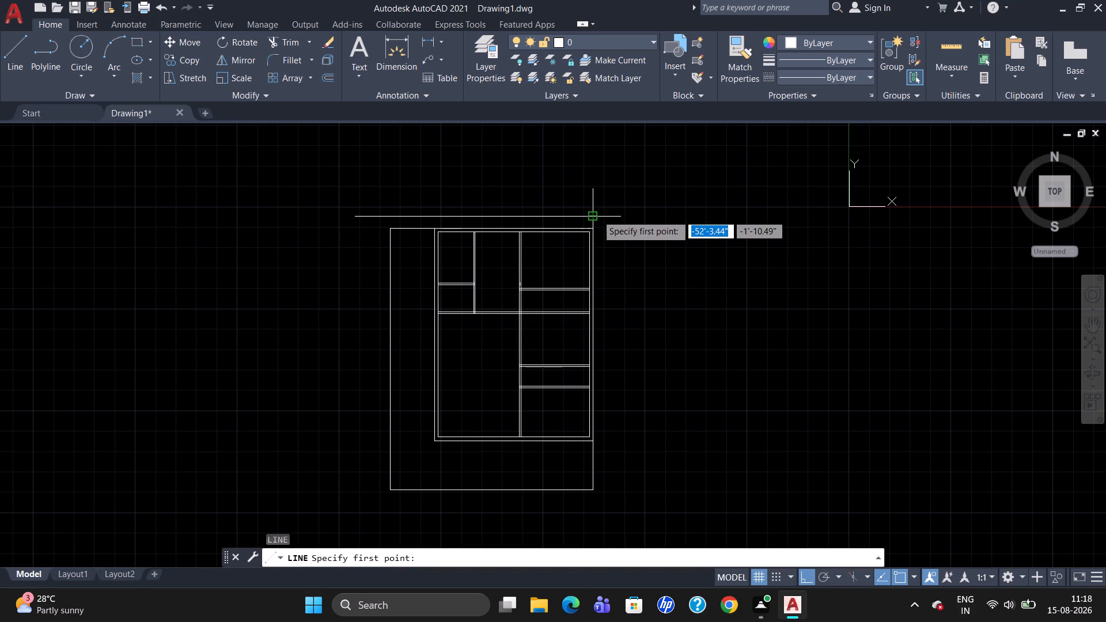
left_click(597, 214)
left_click(702, 221)
key("Escape")
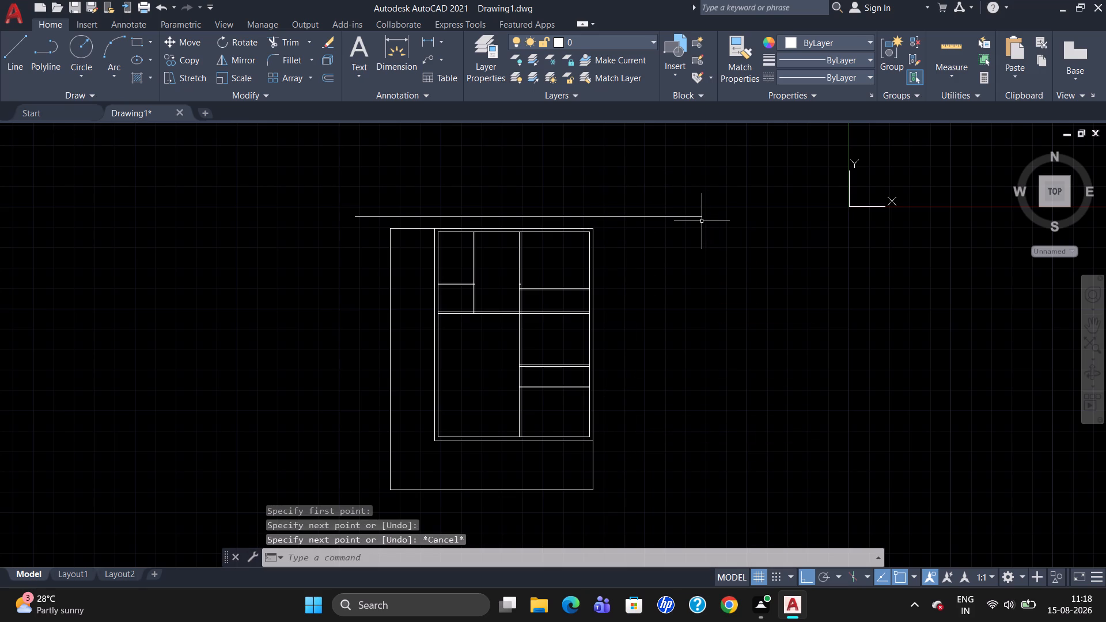
Draw a vertical line starting 2'-6" right of the outline's upper-right outer corner, about 57'-6" down past the bottom boundary.
key("l")
key("Return")
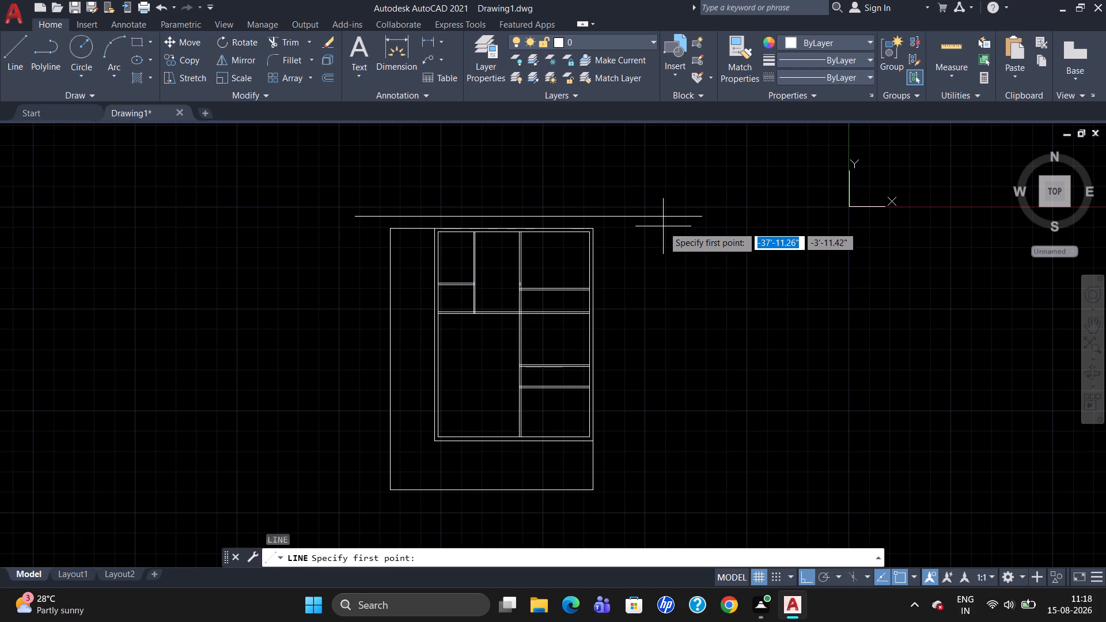
type("tk")
key("Return")
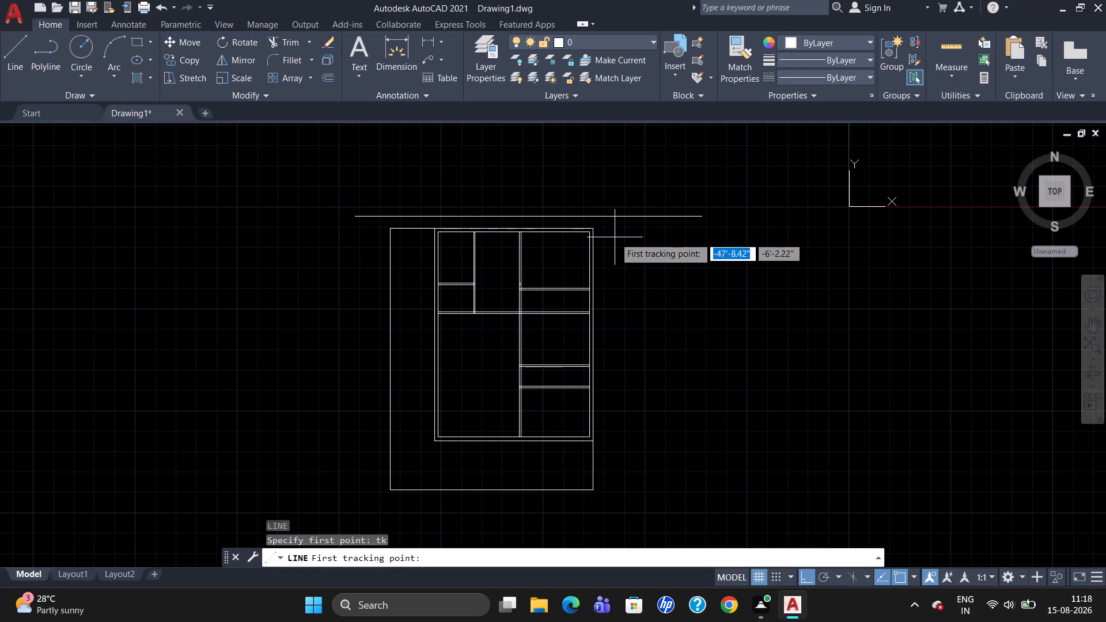
left_click(595, 230)
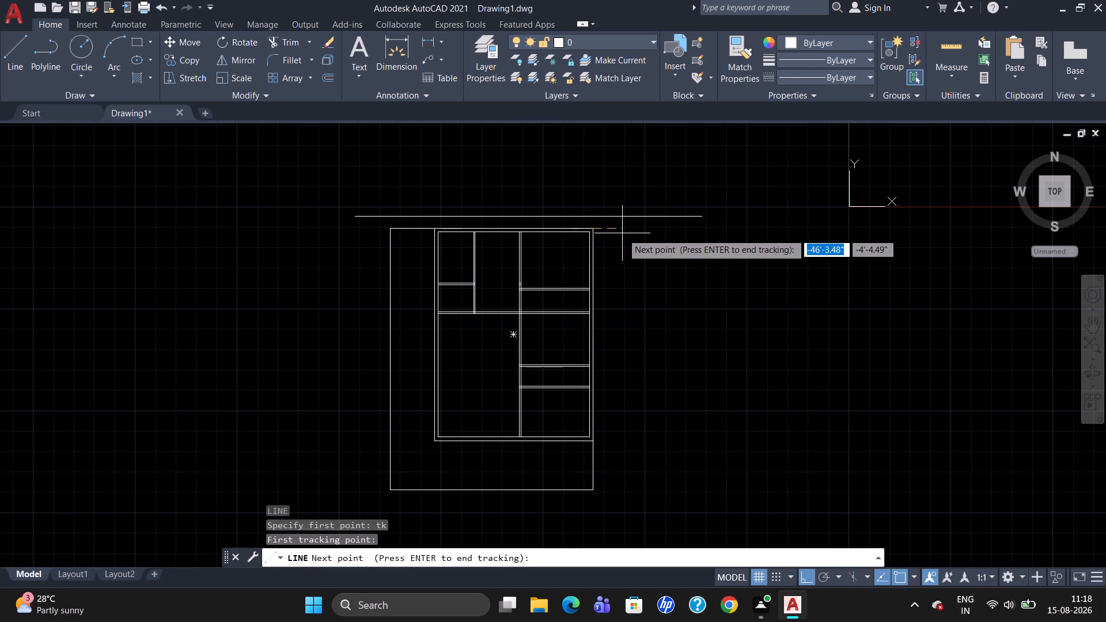
key("2")
key("apostrophe")
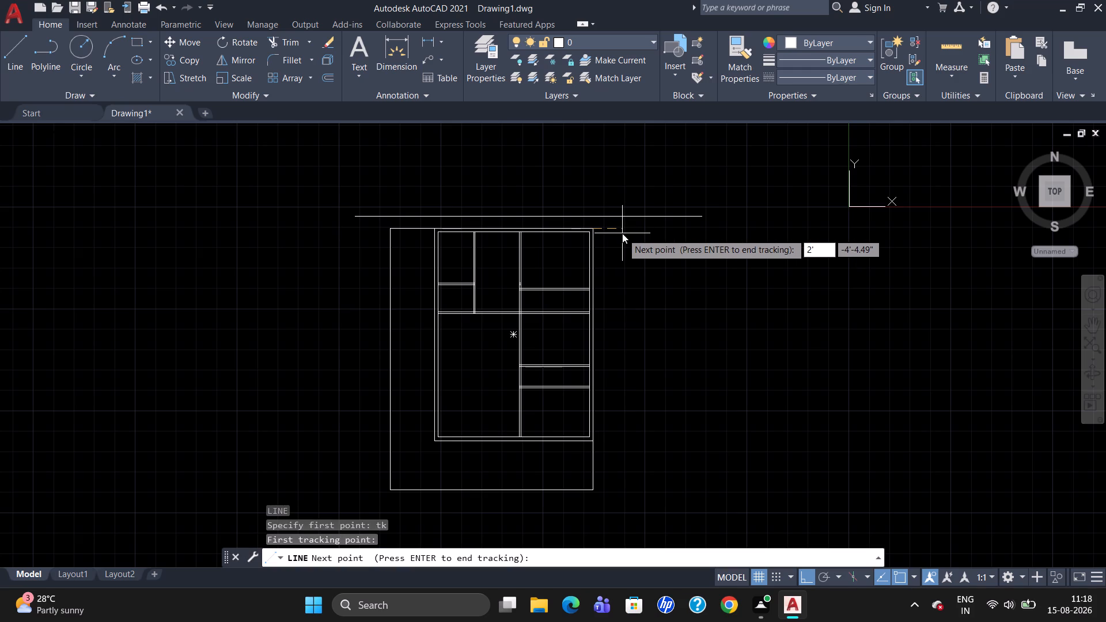
type("-6\"")
key("Return")
key("Return")
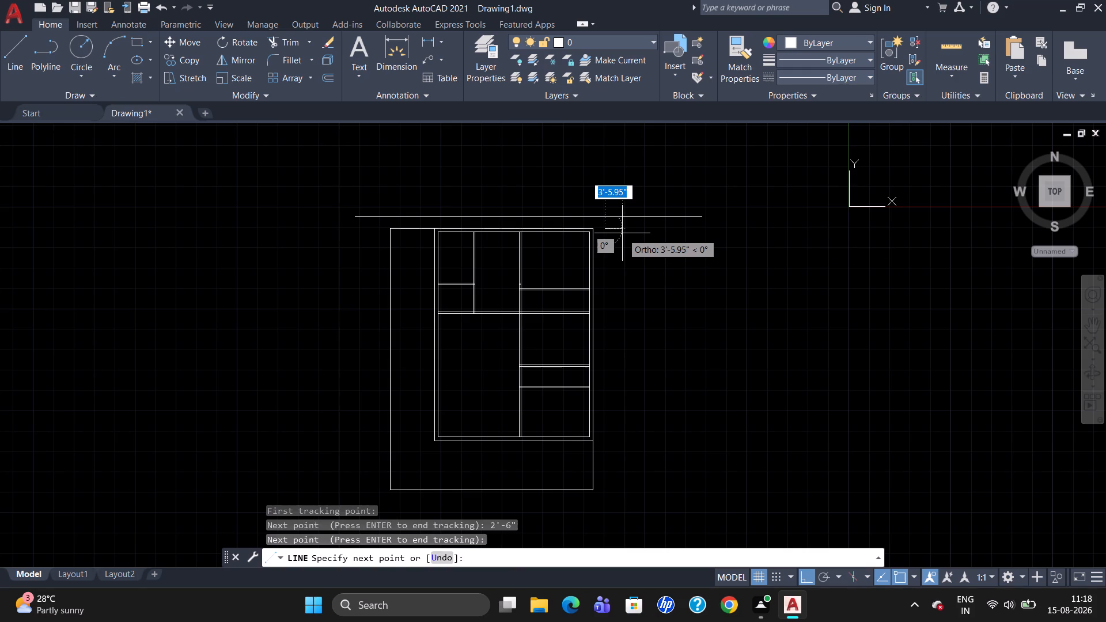
left_click(632, 510)
key("Escape")
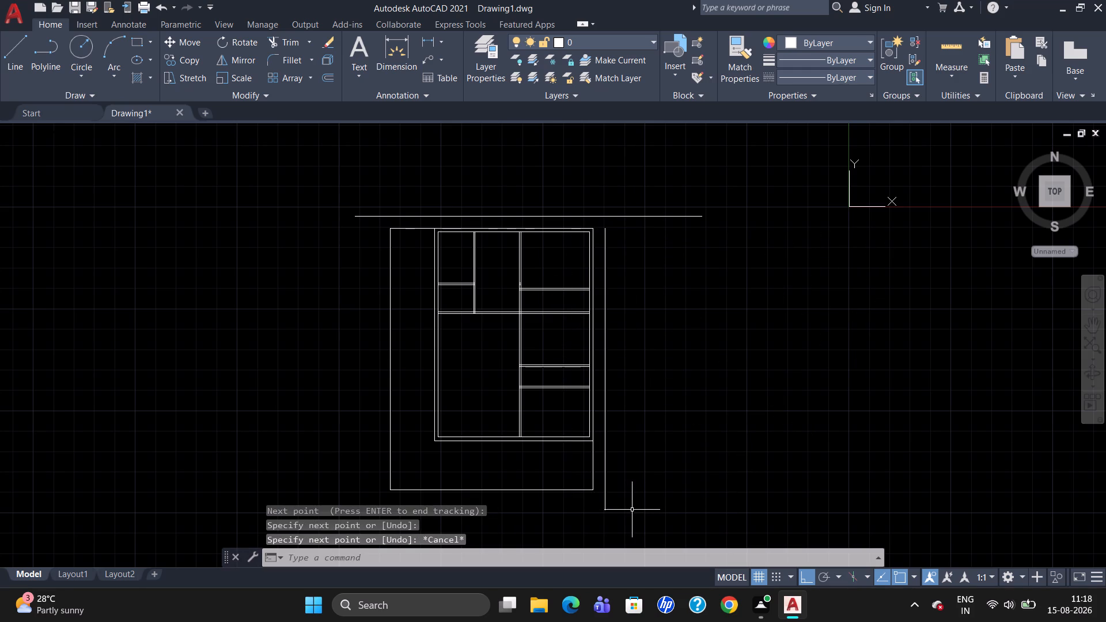
Extend the new right vertical line up to the top outer line.
type("ex")
key("Return")
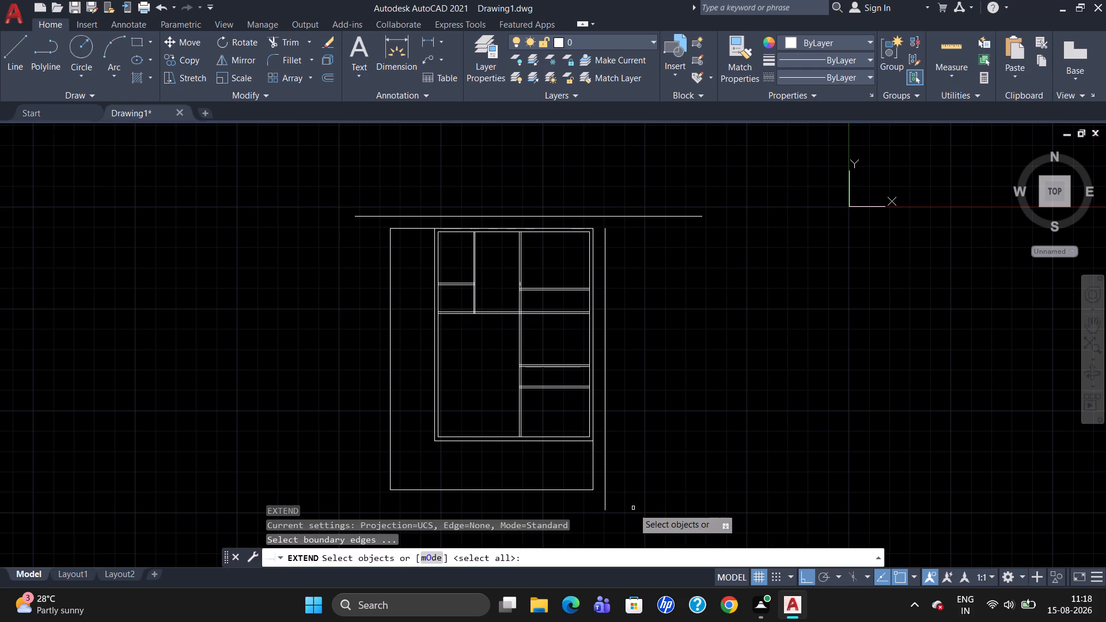
left_click(610, 217)
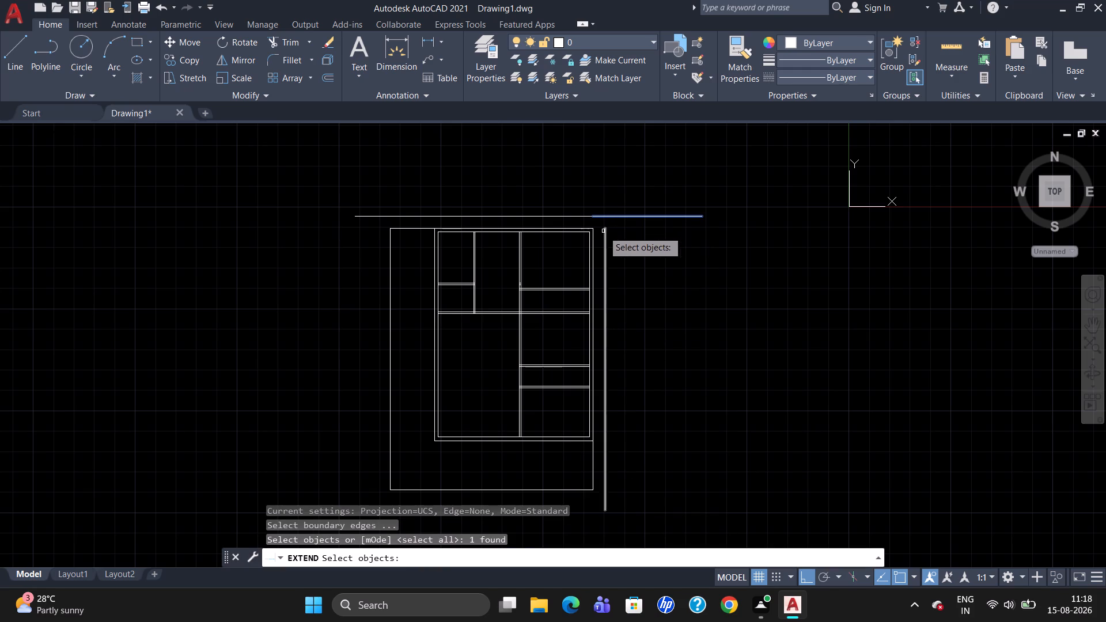
key("Return")
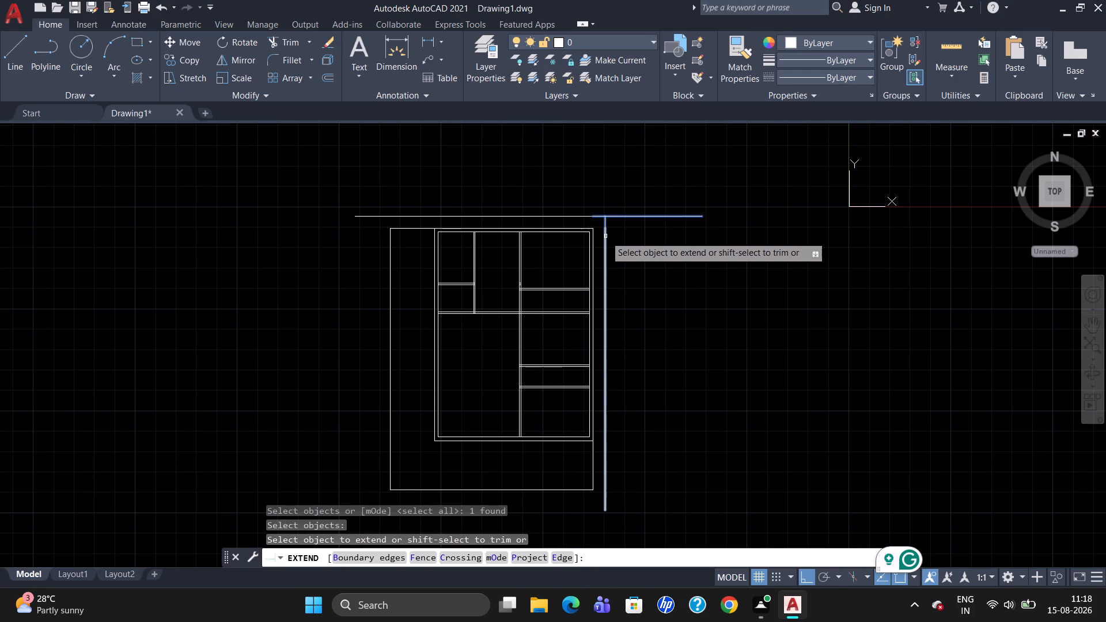
left_click(607, 236)
key("Escape")
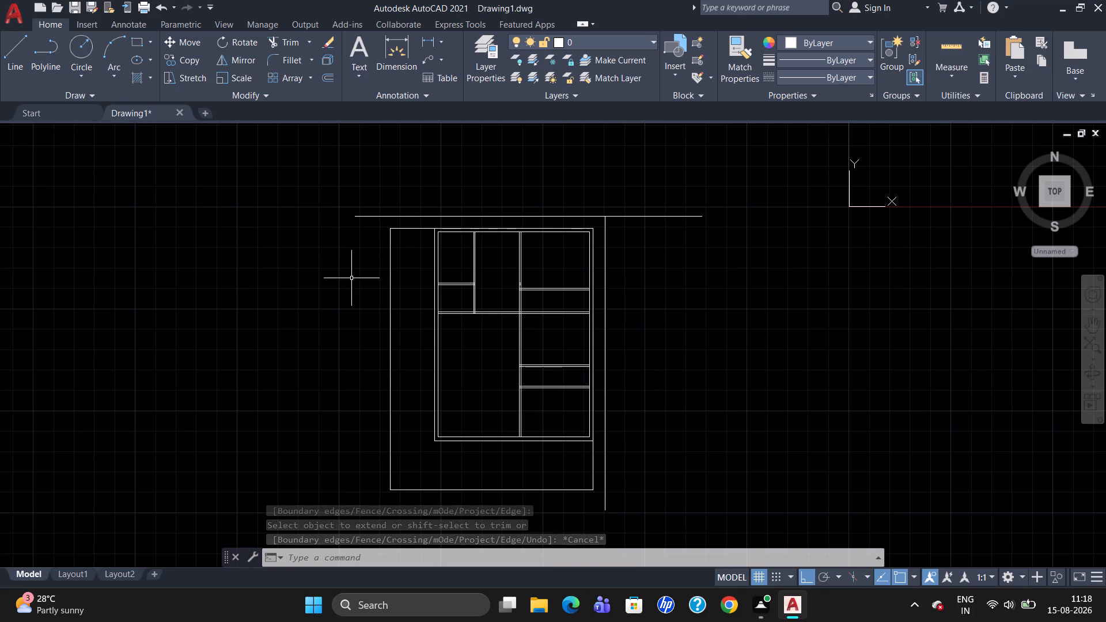
Draw a vertical line starting 2'-6" left of the left boundary line's top corner, running down past the bottom boundary.
key("l")
key("Return")
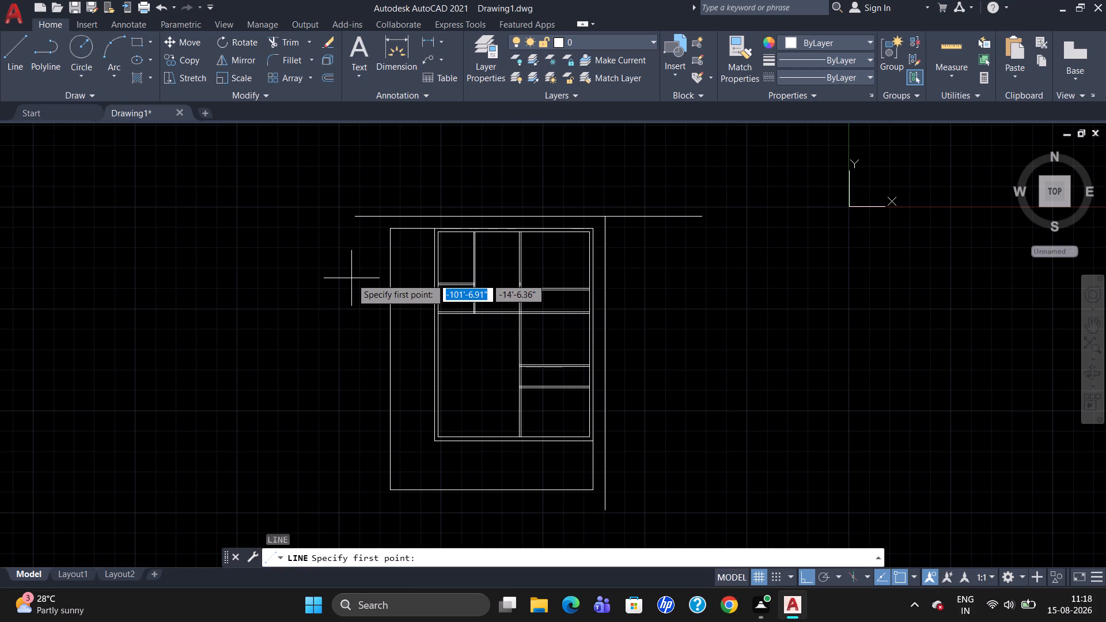
type("tk")
key("Return")
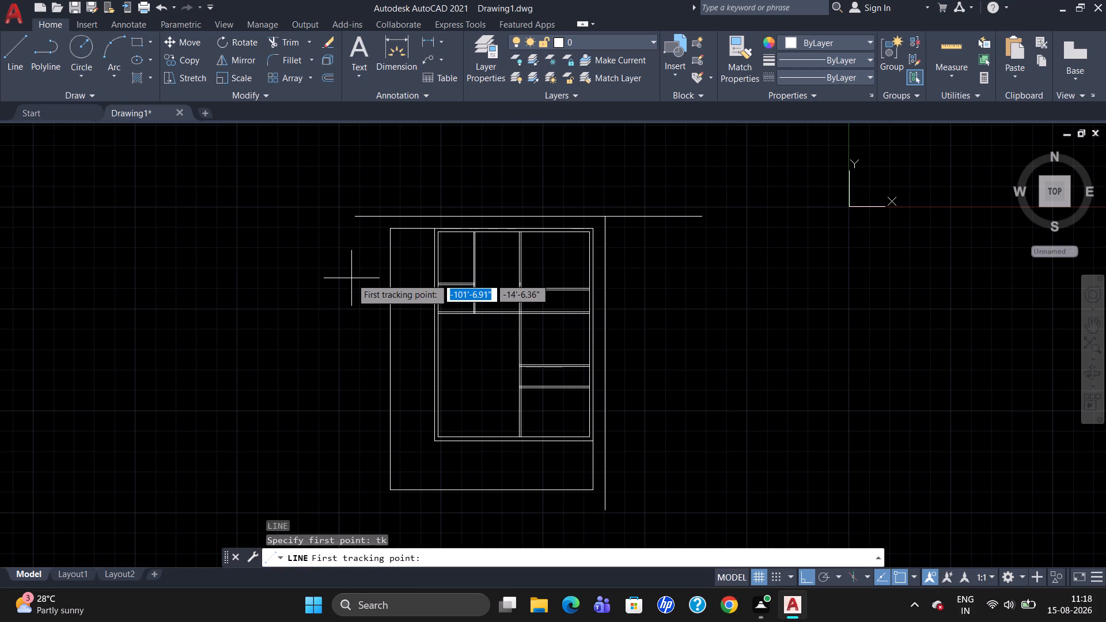
left_click(389, 231)
key("2")
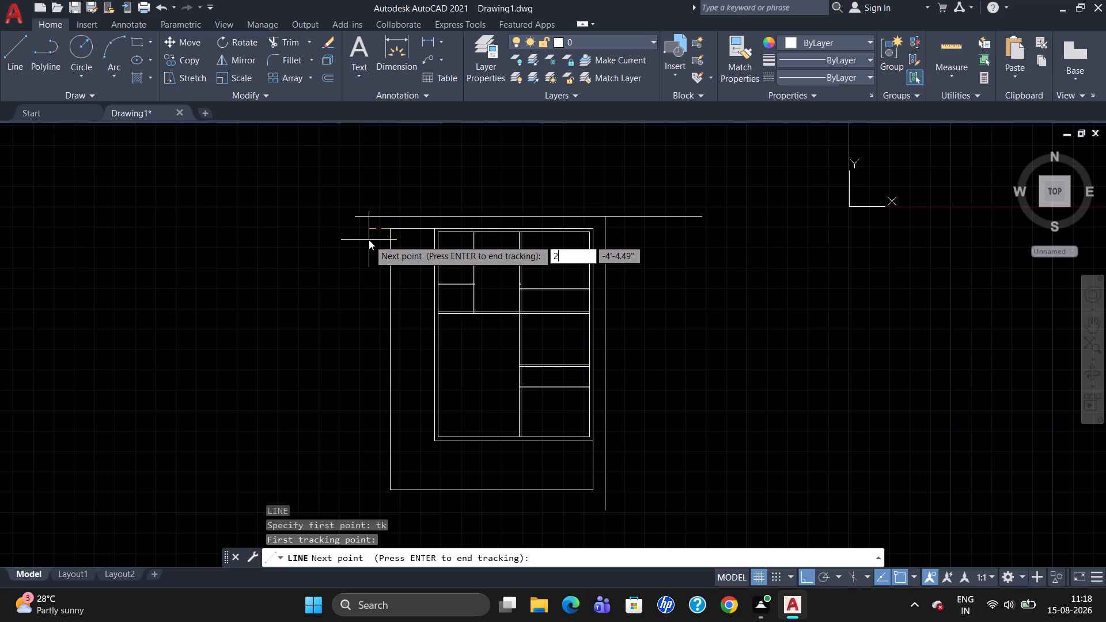
type("'-")
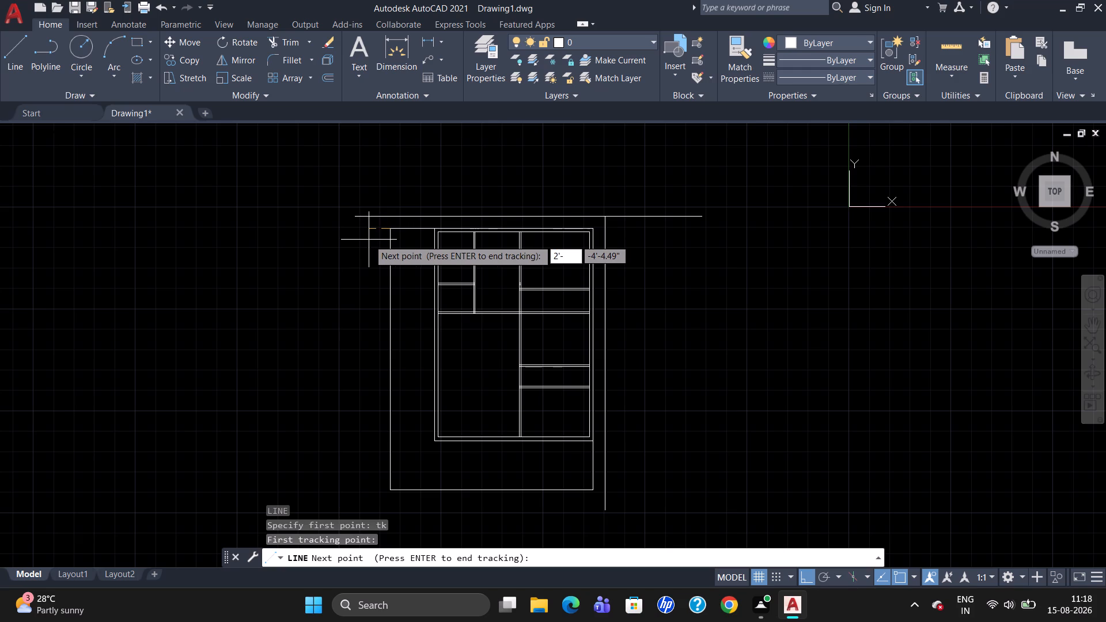
key("6")
key("shift+quotedbl")
key("Return")
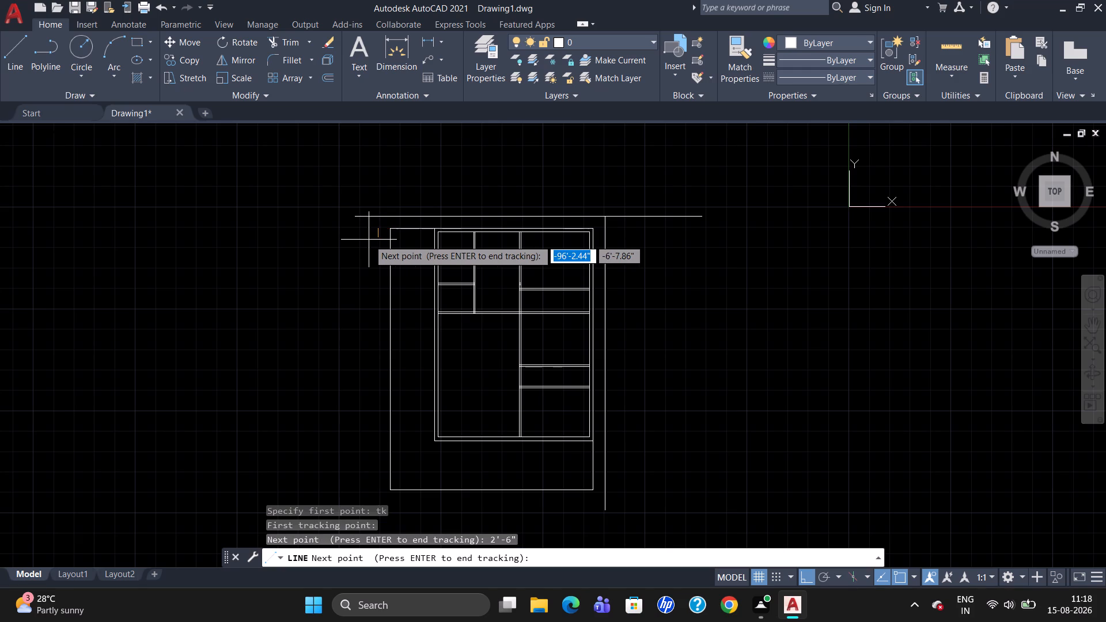
key("Return")
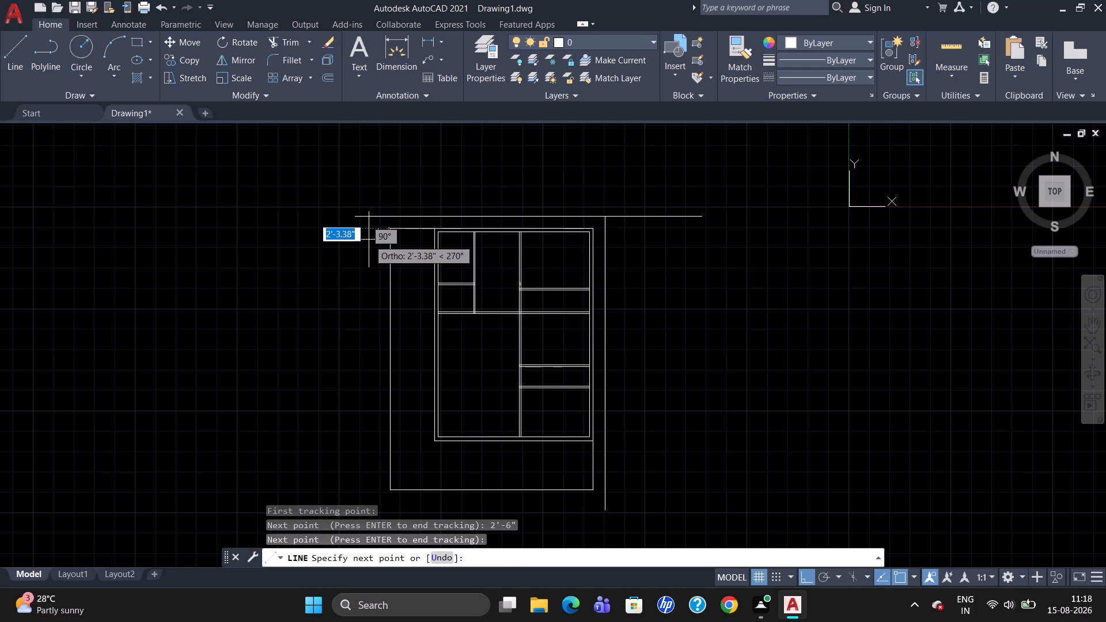
left_click(363, 497)
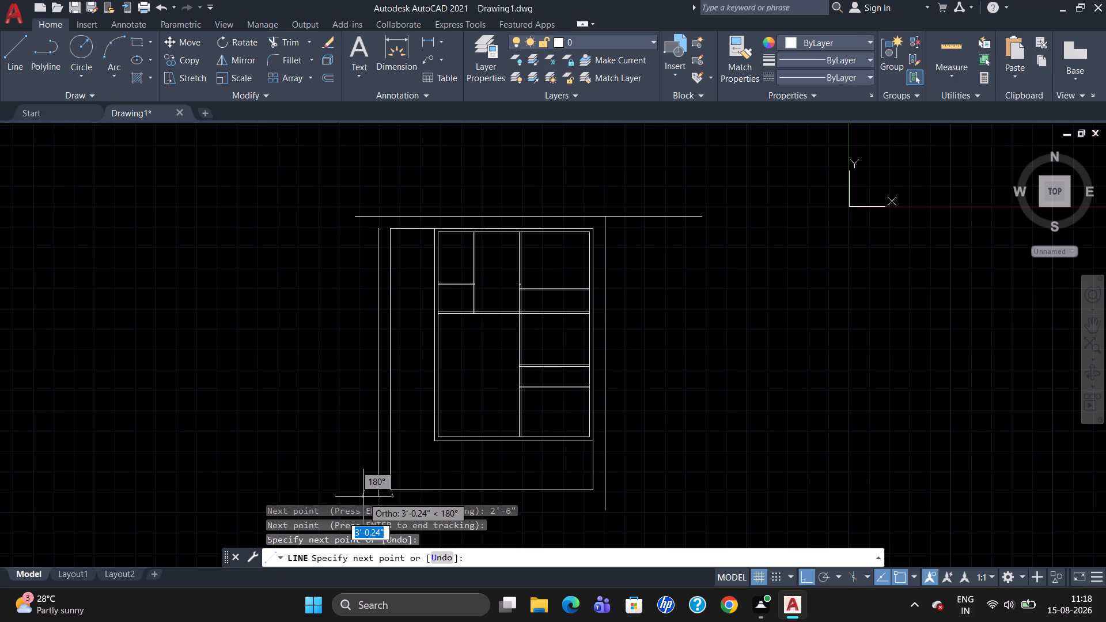
key("Escape")
Extend the new left vertical line up to the top outer line.
type("ex")
key("Return")
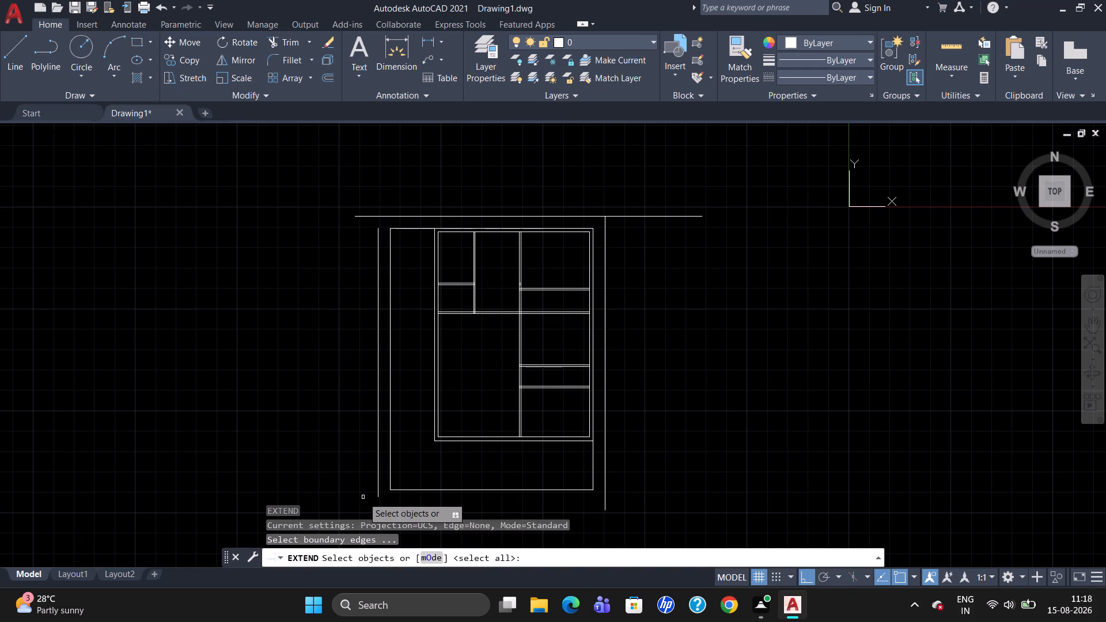
left_click(411, 215)
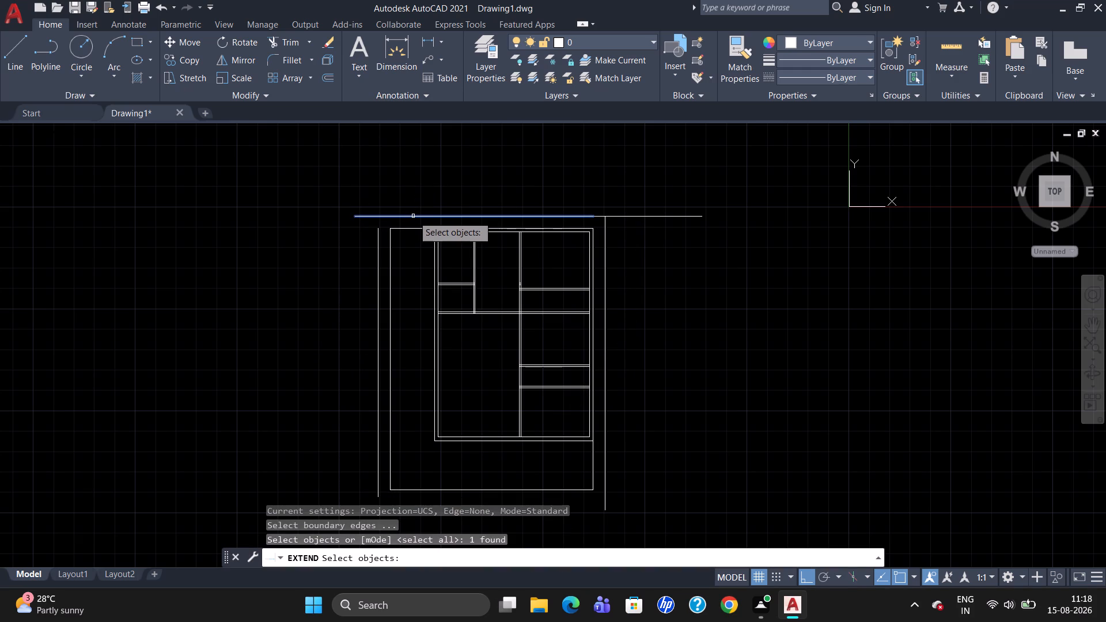
key("Return")
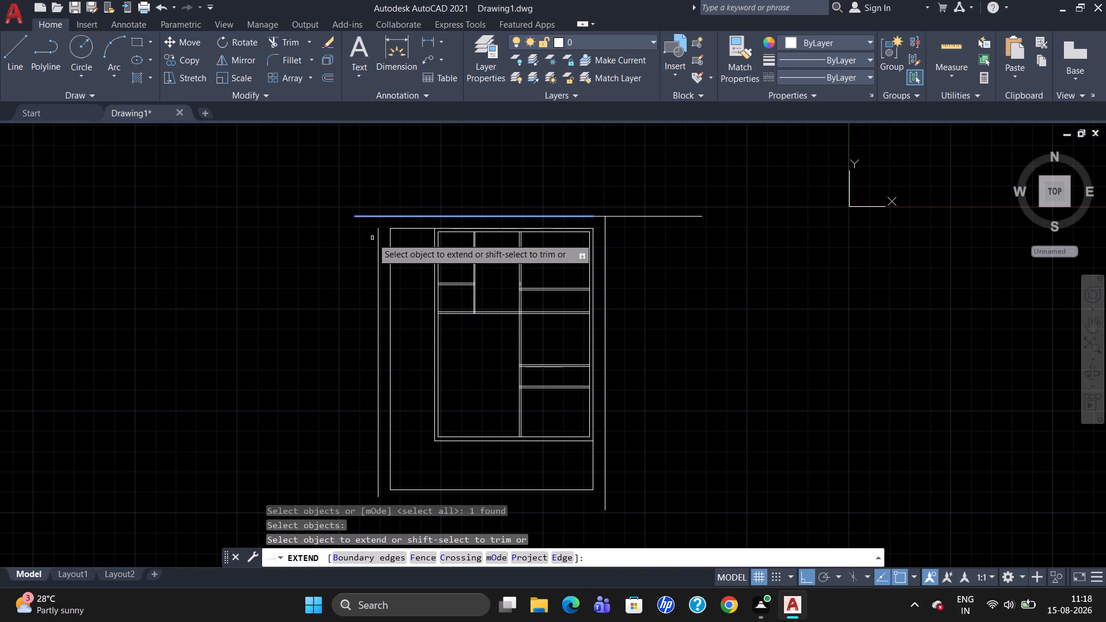
left_click(380, 238)
key("Escape")
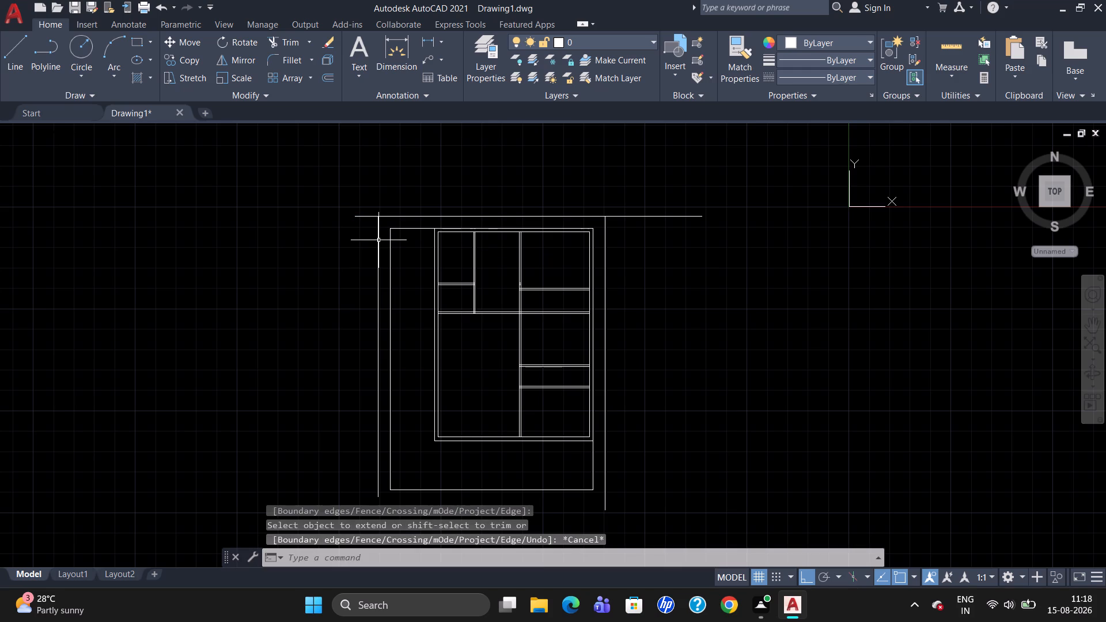
Trim the overhanging ends of the top outer line back to the left and right outer vertical lines.
type("tr")
key("Return")
key("Return")
left_click(361, 215)
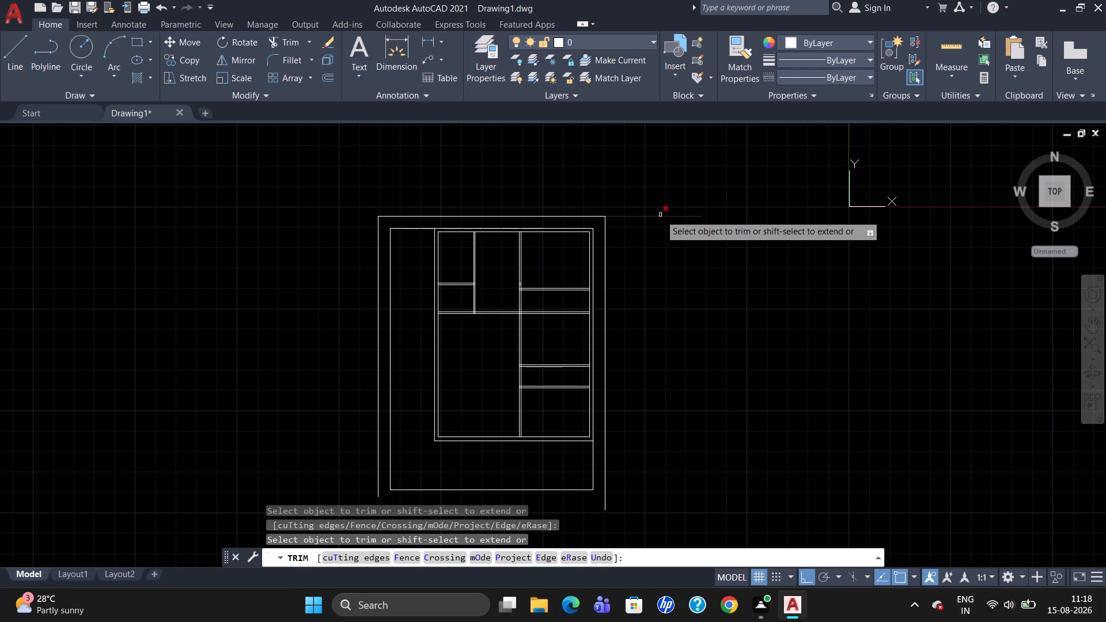
left_click(641, 215)
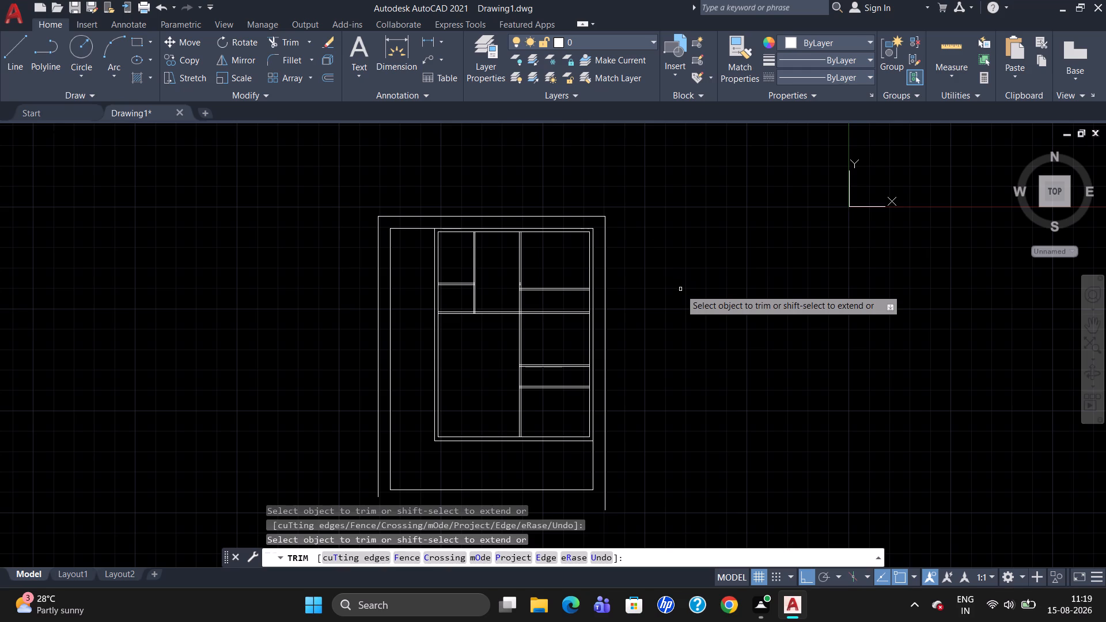
key("Escape")
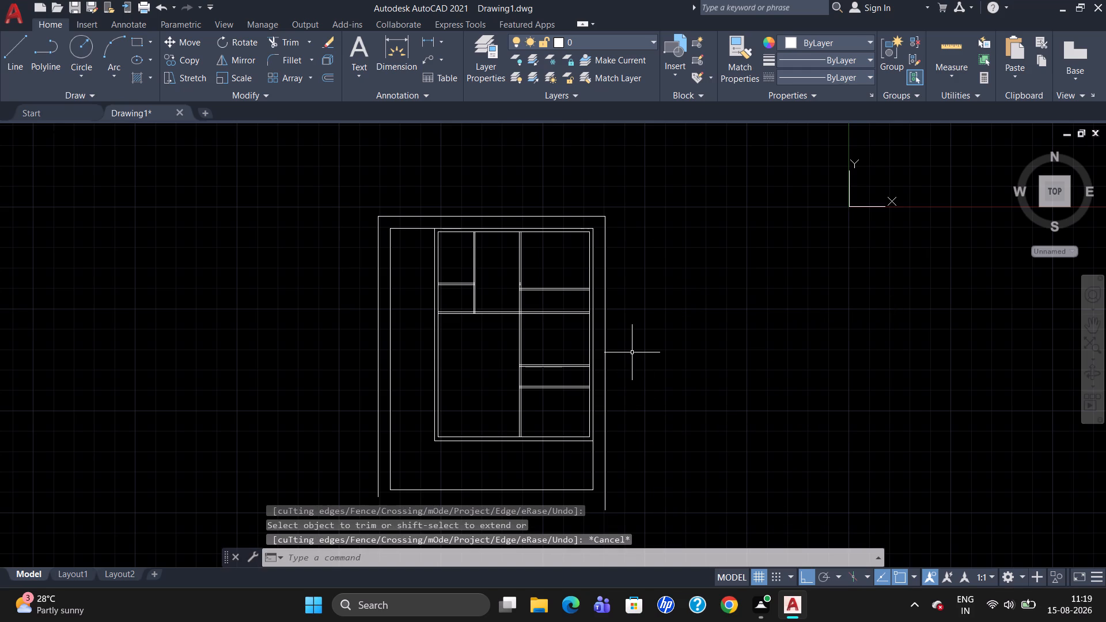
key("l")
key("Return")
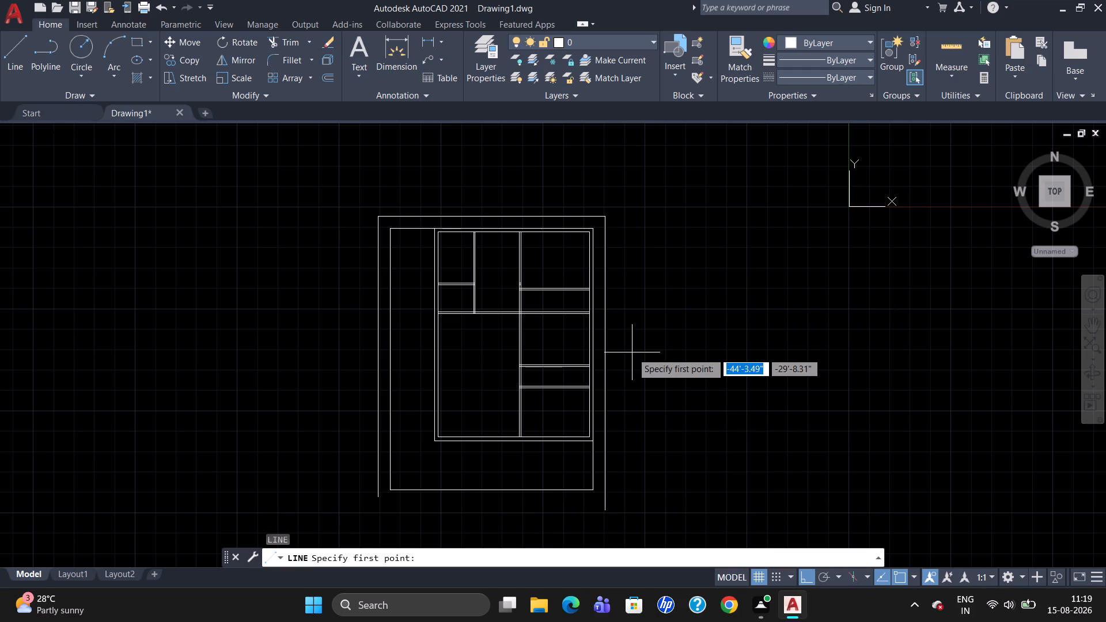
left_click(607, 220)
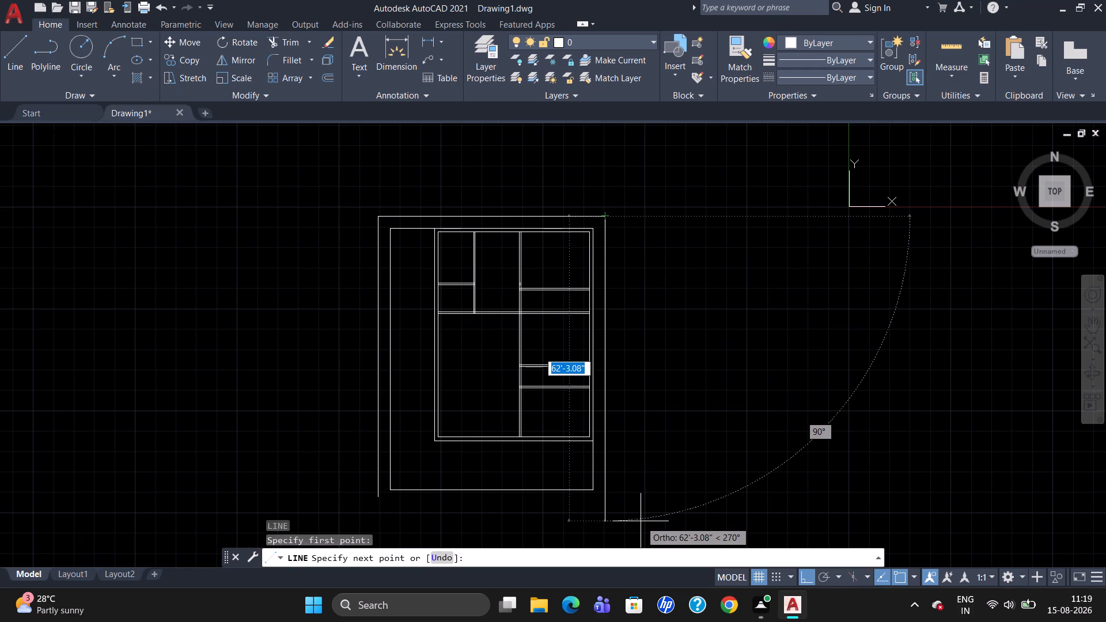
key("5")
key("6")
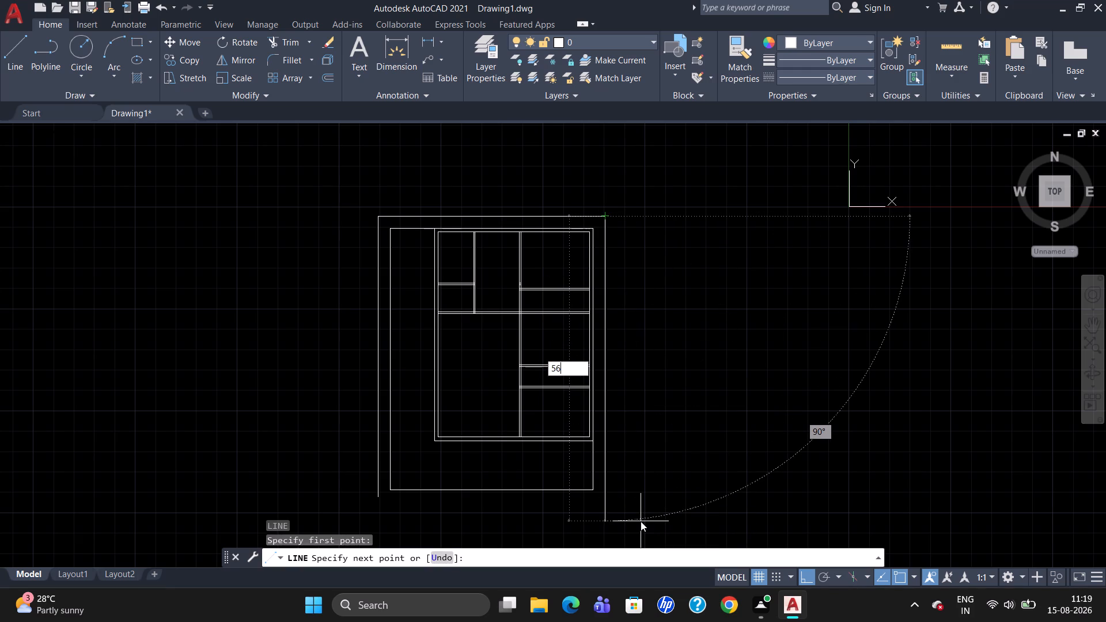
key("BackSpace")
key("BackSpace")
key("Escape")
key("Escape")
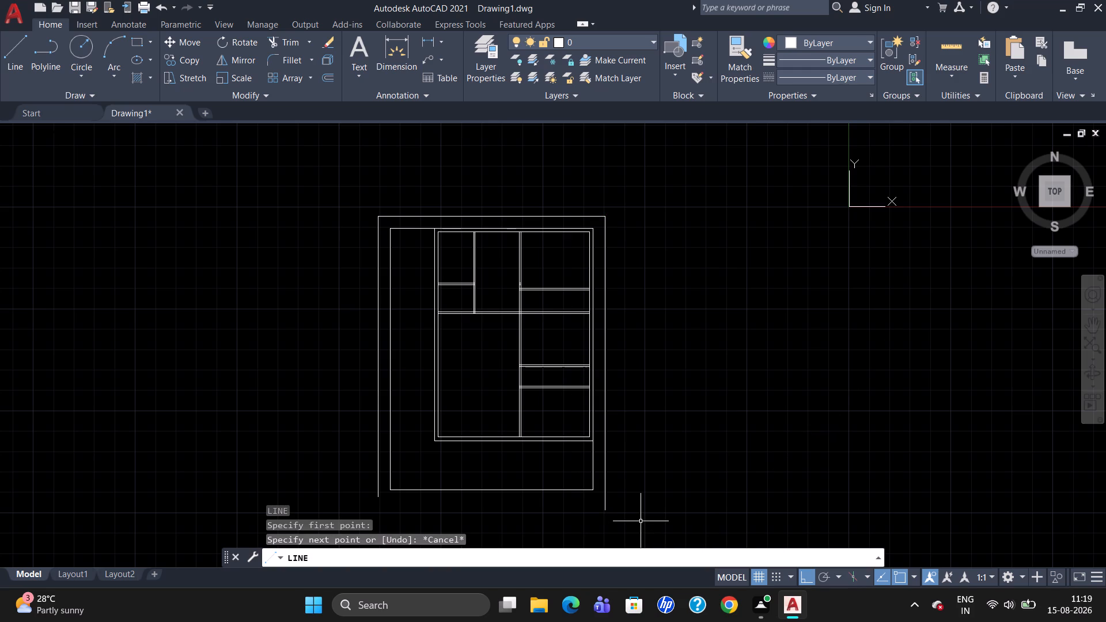
Measure the height from the inner outline's upper-right corner to the bottom boundary with a temporary linear dimension, and erase it.
type("dli'")
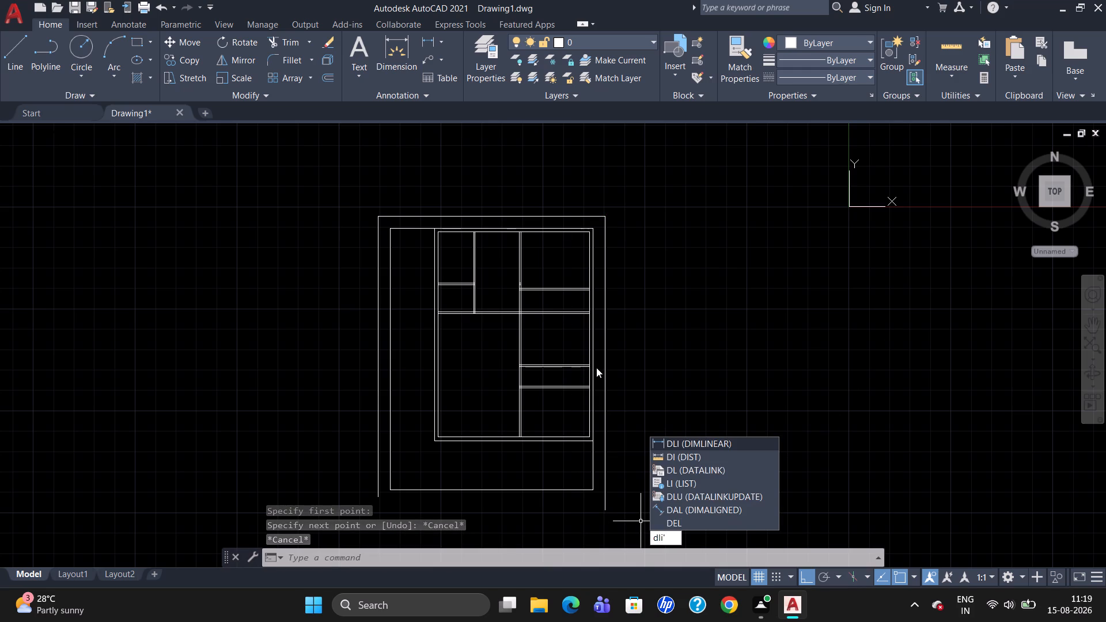
key("BackSpace")
key("Return")
left_click(592, 231)
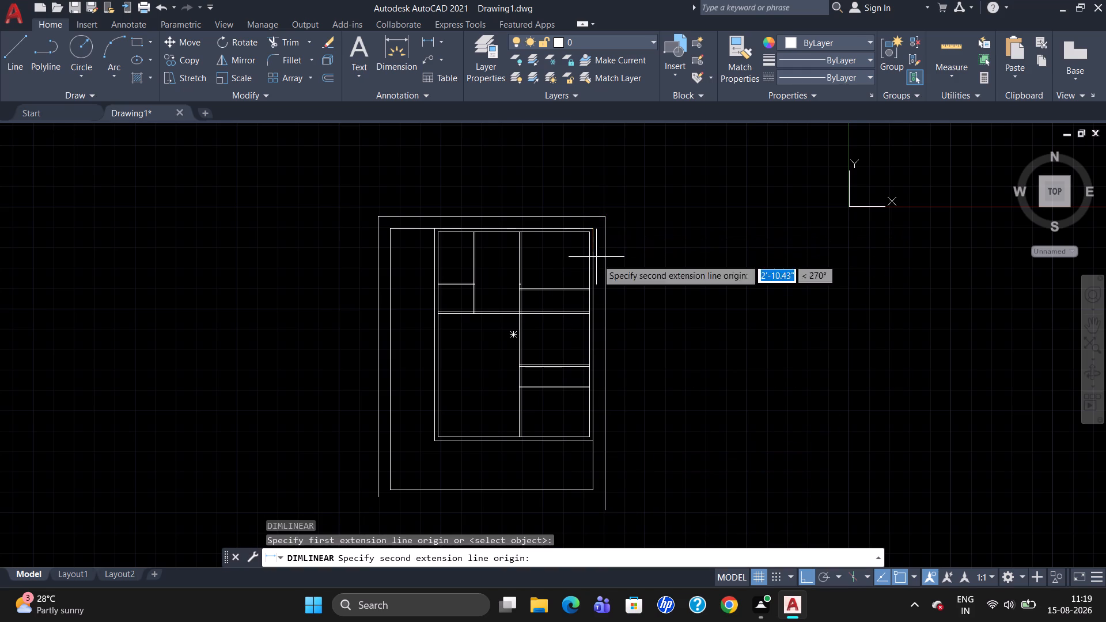
left_click(596, 492)
left_click(657, 477)
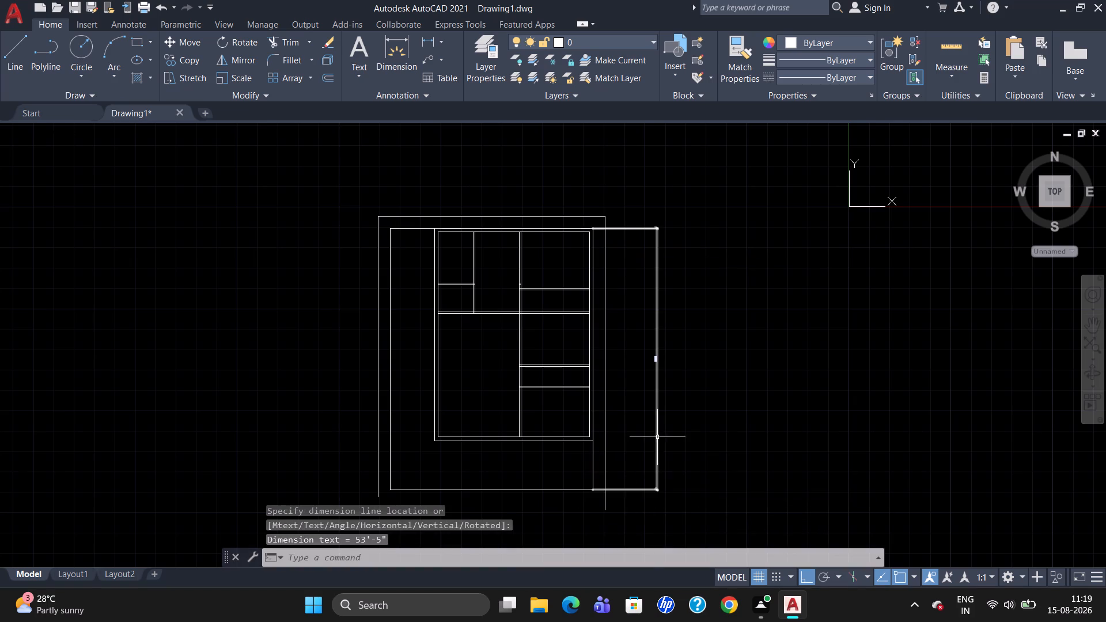
scroll(658, 433, "up", 2)
scroll(655, 378, "up", 1)
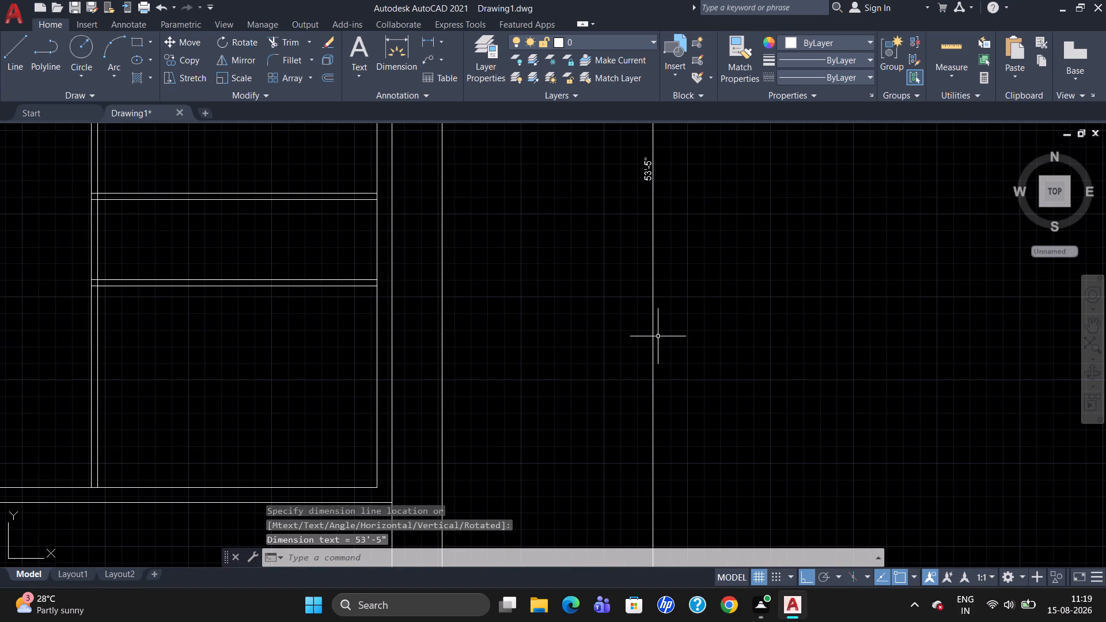
left_click(652, 336)
key("Delete")
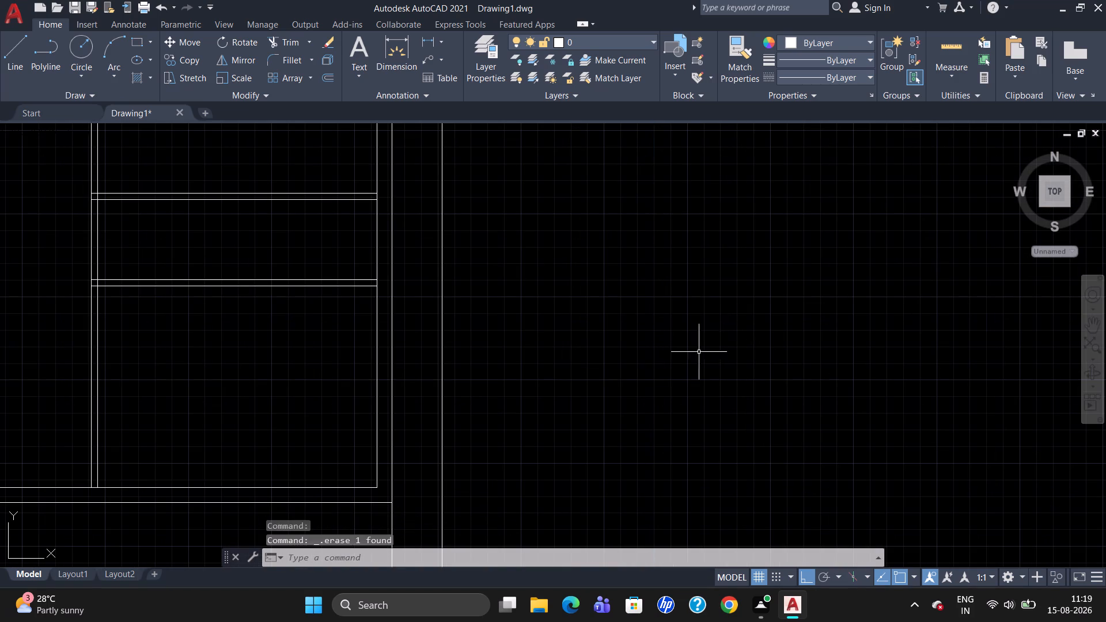
Measure the house's outer wall height along its right side with a temporary linear dimension, and erase it.
scroll(585, 356, "down", 3)
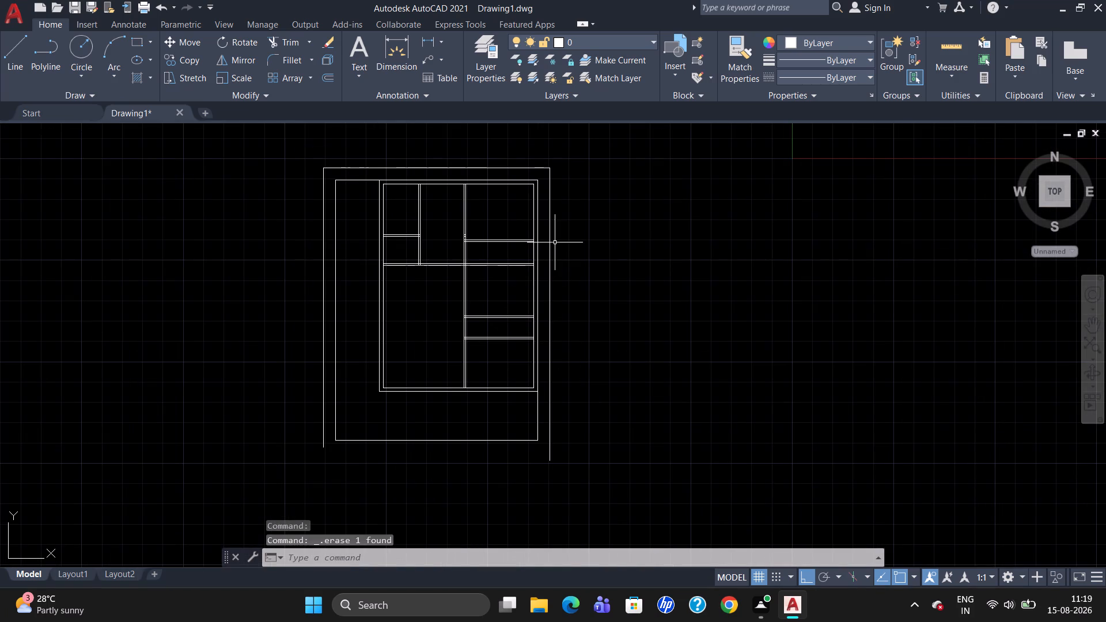
type("dli")
key("Return")
left_click(539, 181)
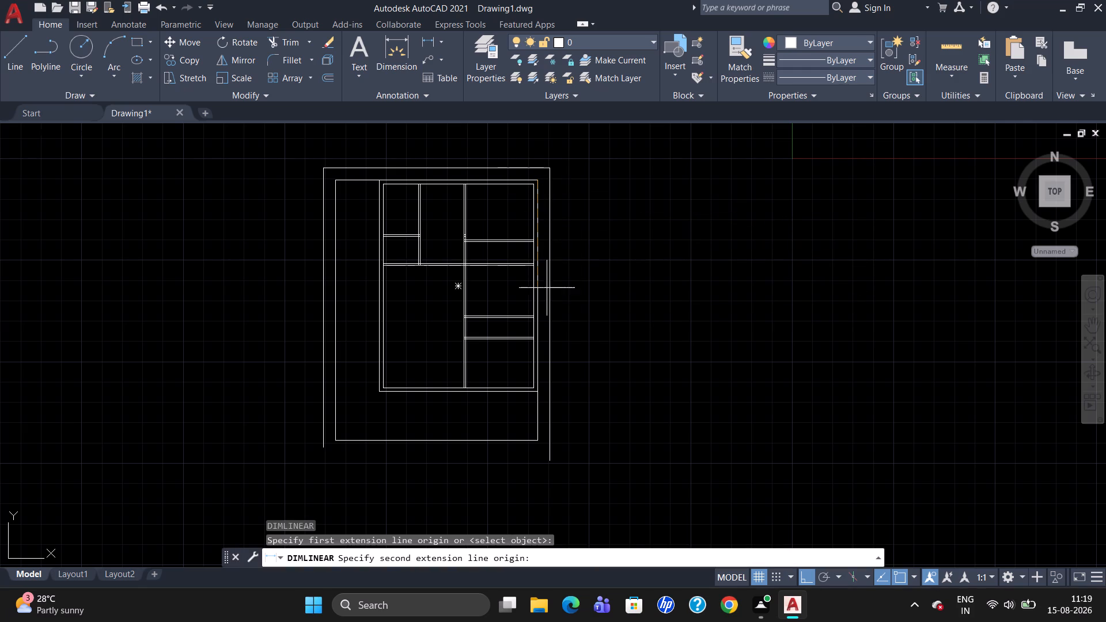
left_click(543, 394)
left_click(606, 380)
scroll(602, 339, "up", 1)
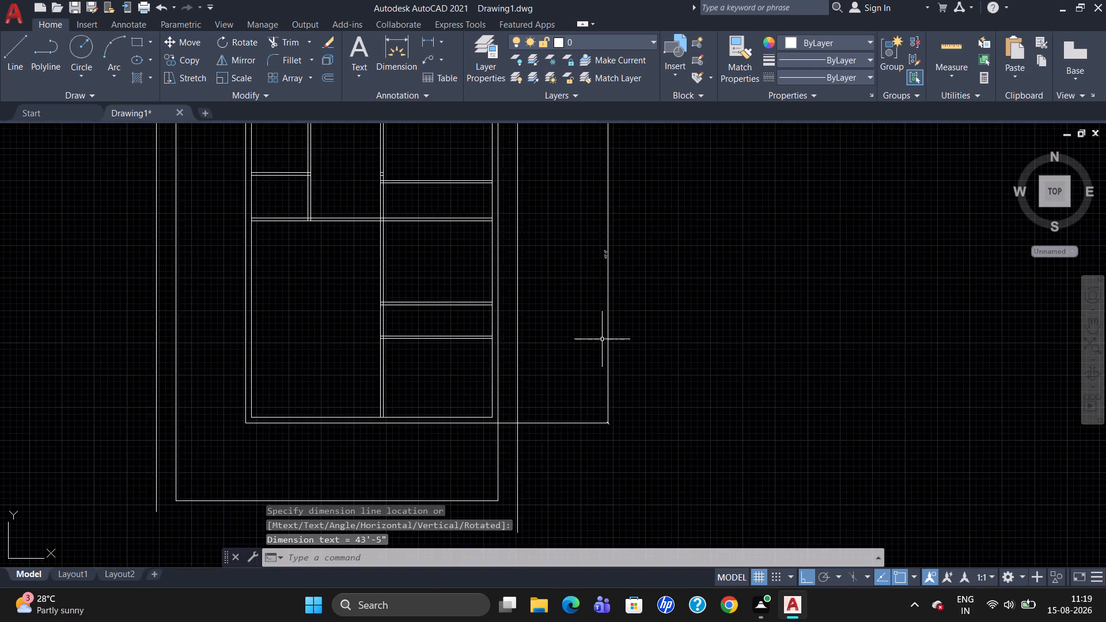
scroll(602, 339, "up", 1)
left_click(612, 312)
key("Delete")
Measure the gap between the house's lower-right corner and the bottom boundary with a temporary linear dimension, and erase it.
scroll(596, 376, "down", 2)
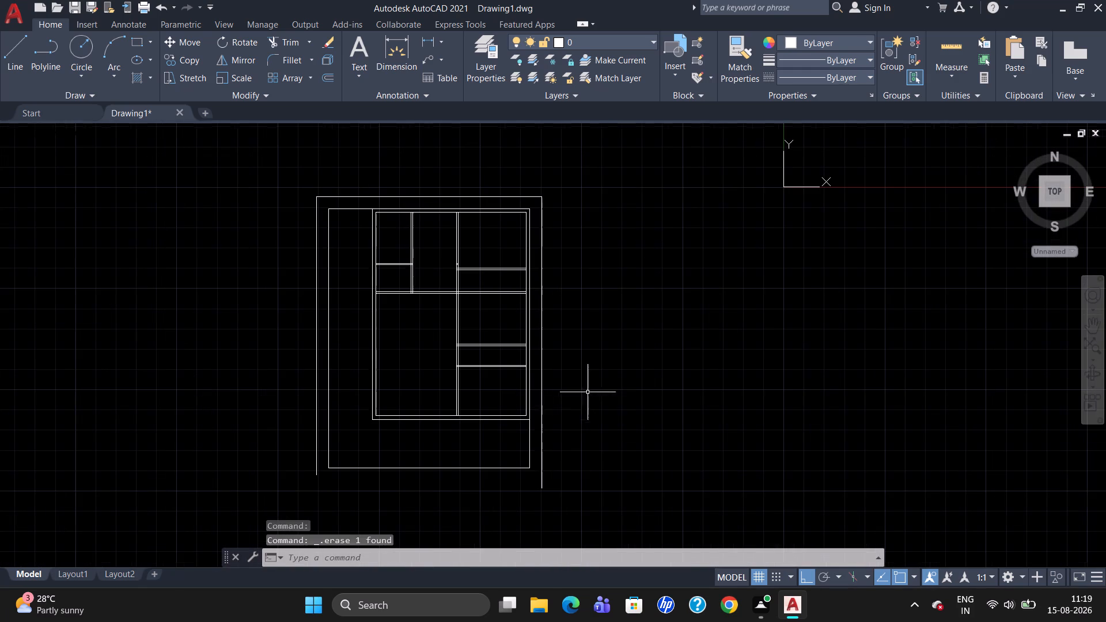
key("d")
key("l")
key("i")
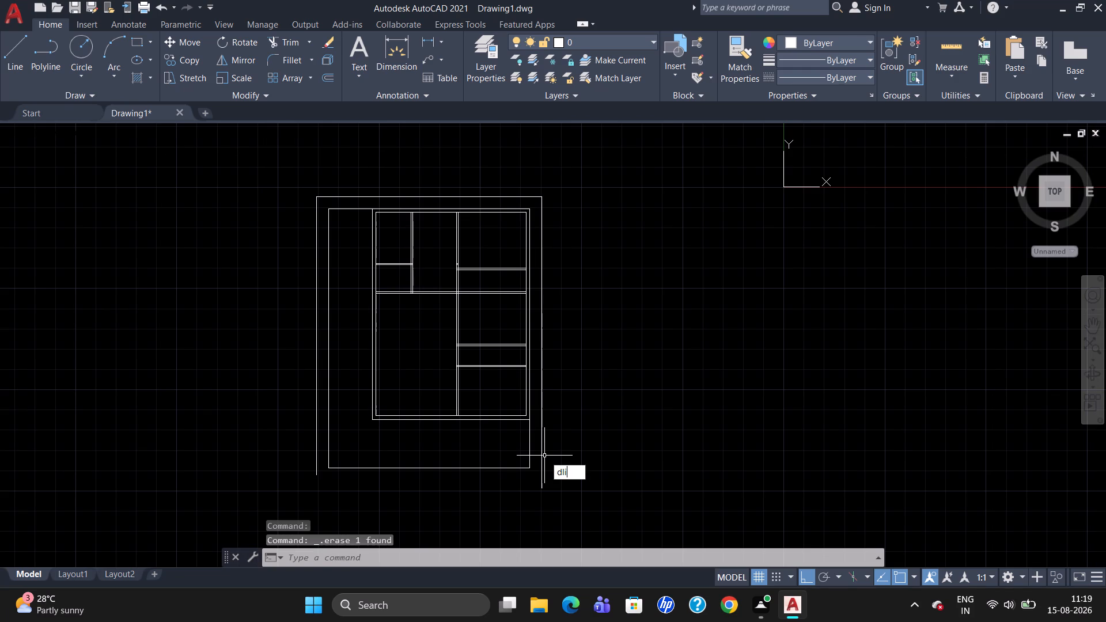
key("Return")
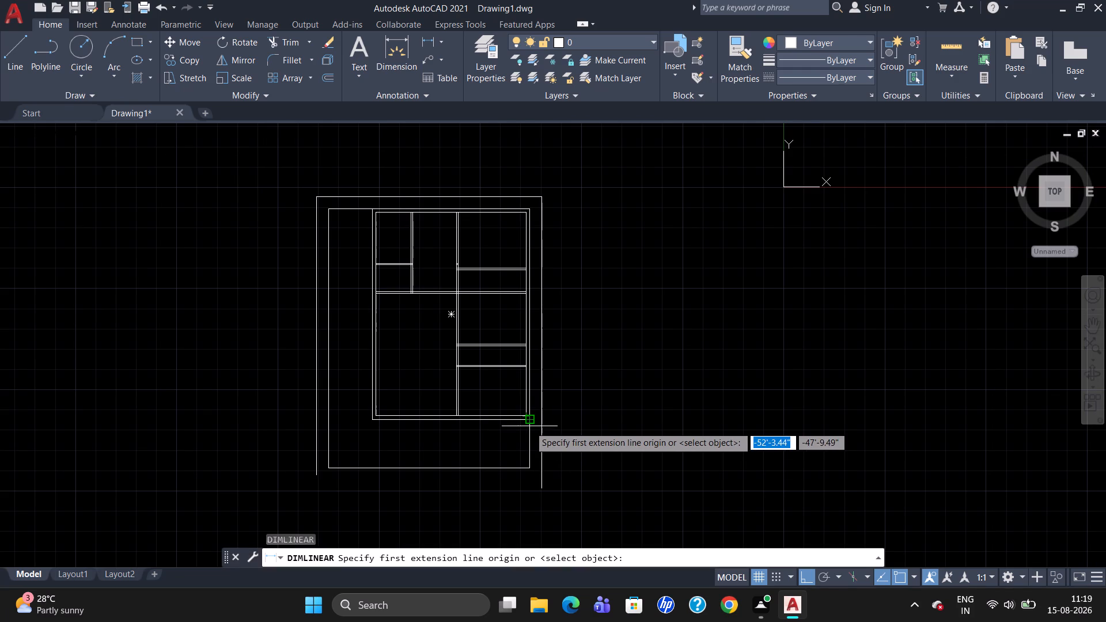
scroll(529, 426, "up", 1)
left_click(529, 420)
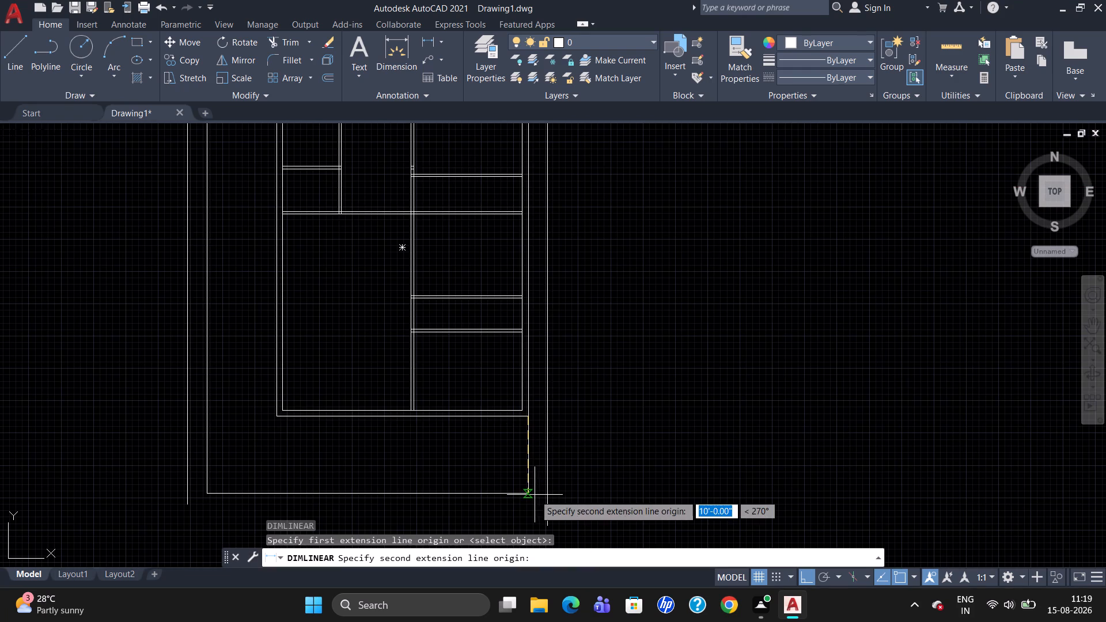
left_click(534, 495)
left_click(567, 491)
scroll(566, 483, "up", 1)
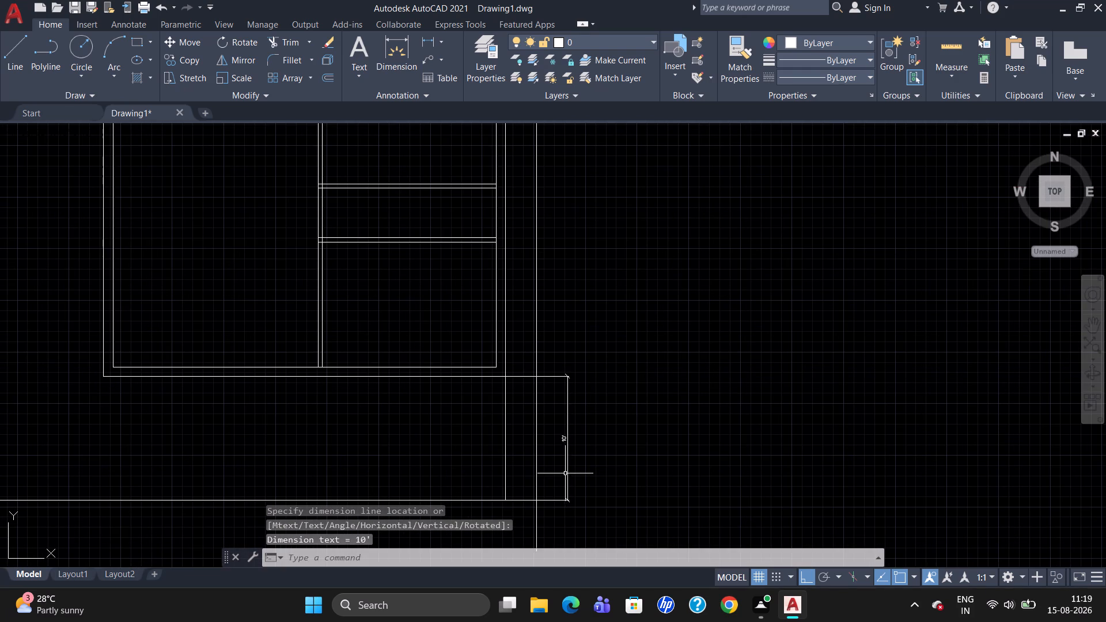
left_click(568, 470)
key("Delete")
Calculate 53'-5"+2'-6" in the QuickCalc calculator, replacing the old entry, and close the calculator.
scroll(545, 416, "down", 2)
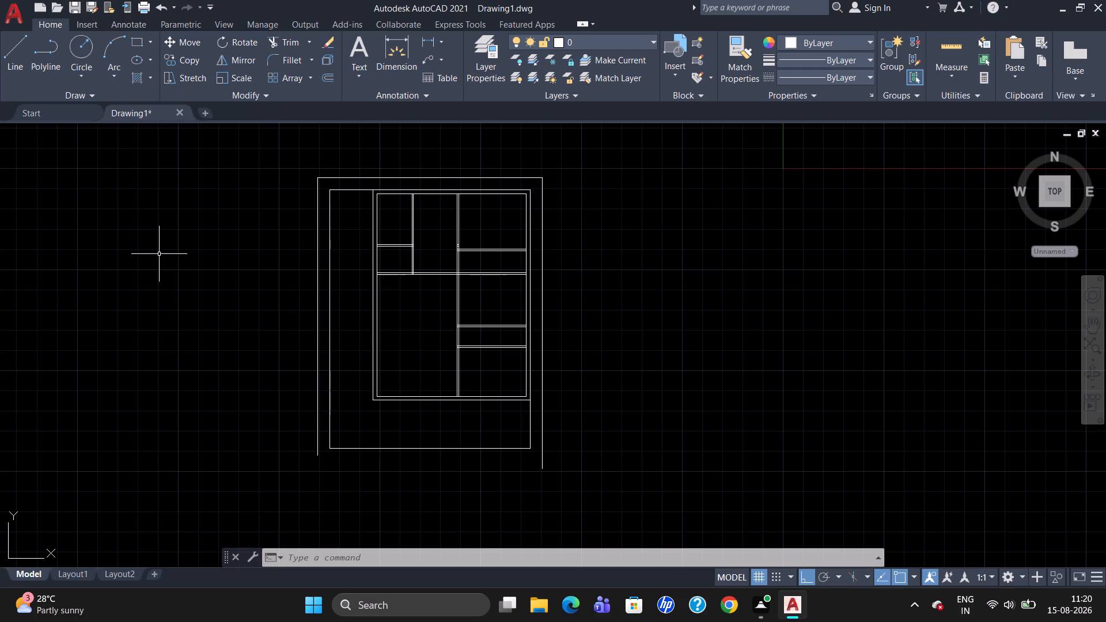
key("ctrl+8")
left_click(233, 126)
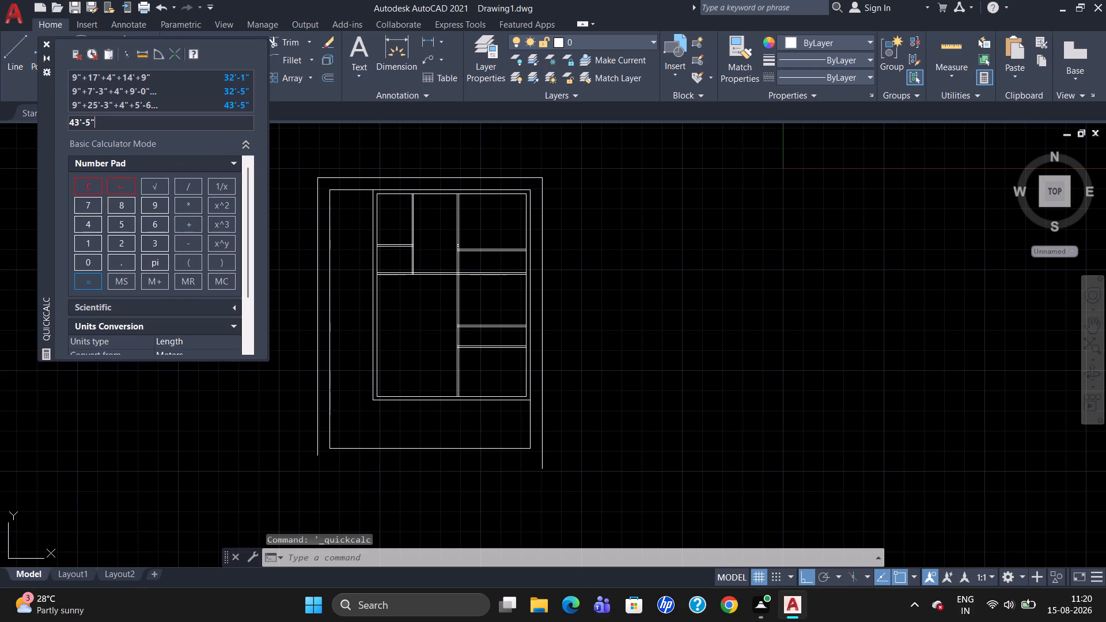
key("BackSpace")
key("BackSpace")
key("BackSpace")
key("BackSpace")
key("BackSpace")
key("BackSpace")
key("BackSpace")
key("BackSpace")
key("BackSpace")
key("BackSpace")
key("BackSpace")
key("BackSpace")
key("BackSpace")
key("BackSpace")
type("53")
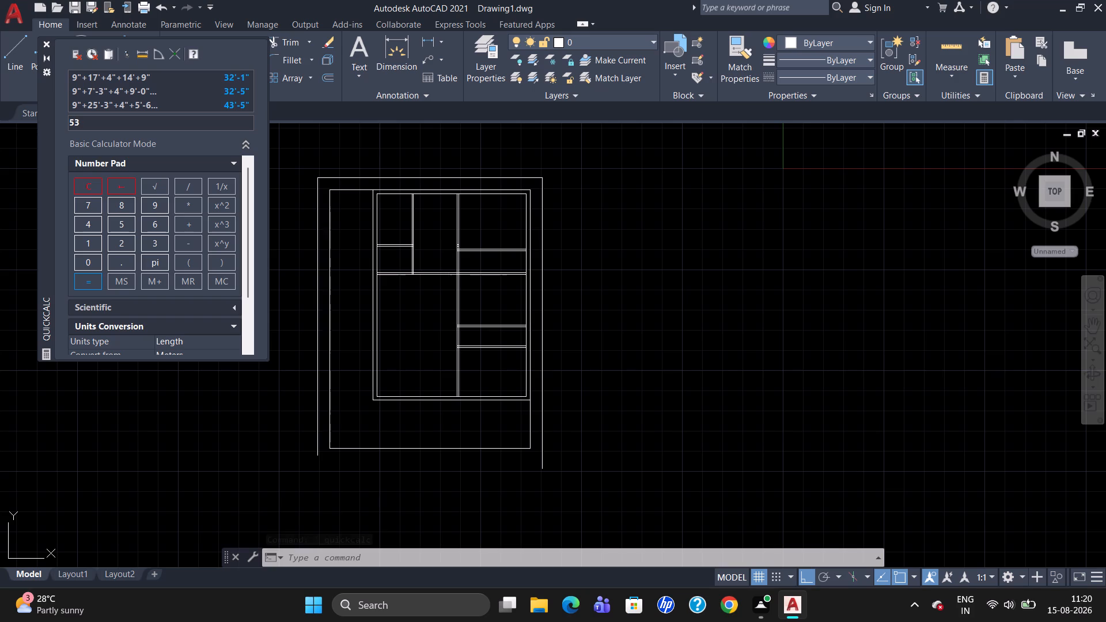
type("'-")
type("5\"")
left_click(193, 219)
key("2")
type("'-6")
key("shift+quotedbl")
left_click(81, 277)
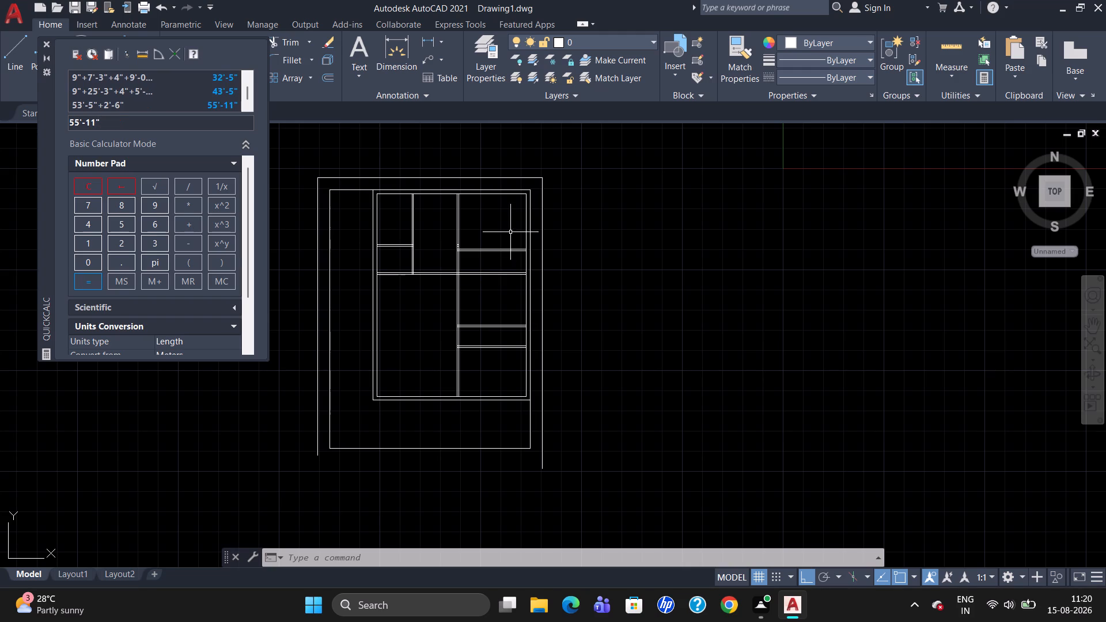
key("l")
key("BackSpace")
left_click(44, 44)
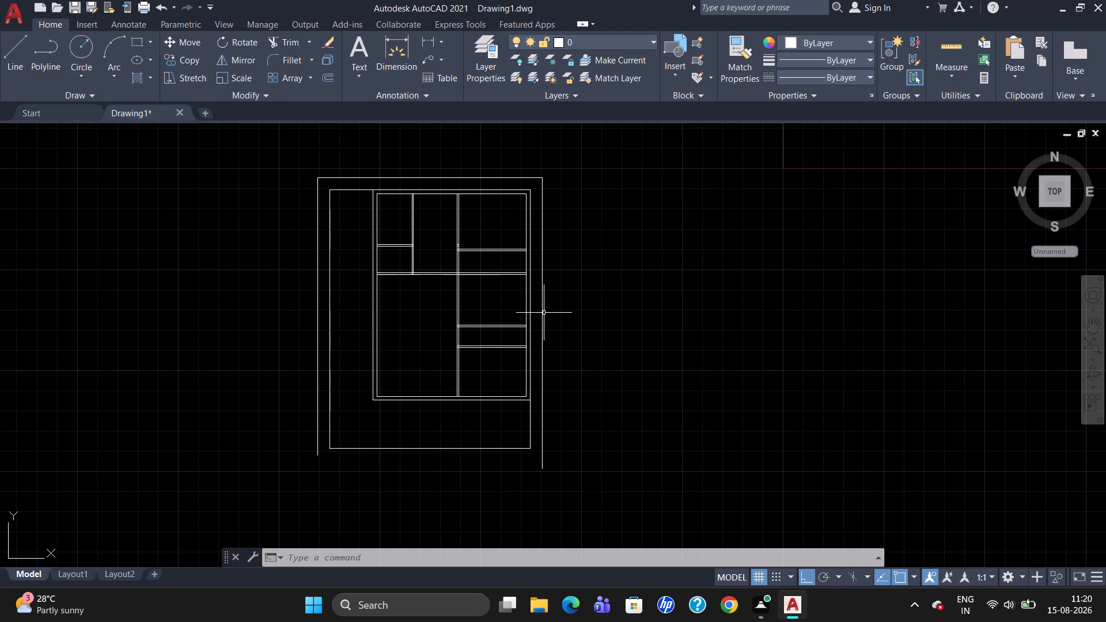
Draw a horizontal bottom line about 50'-8" long, starting 55'-11" below the outer outline's upper-right corner and running left past the outer left line.
key("l")
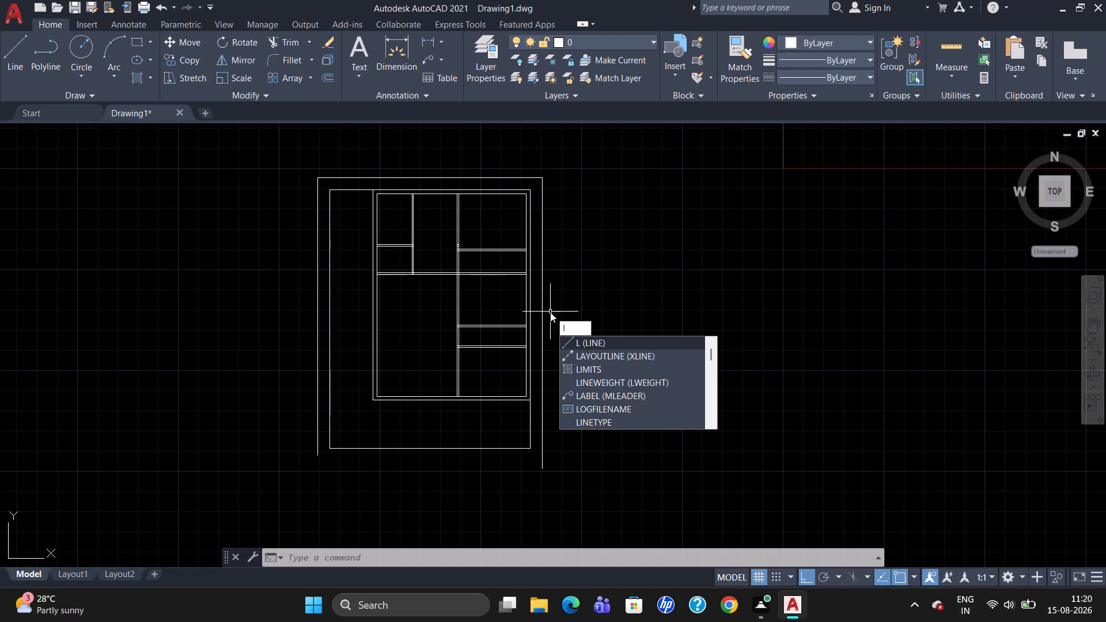
key("Return")
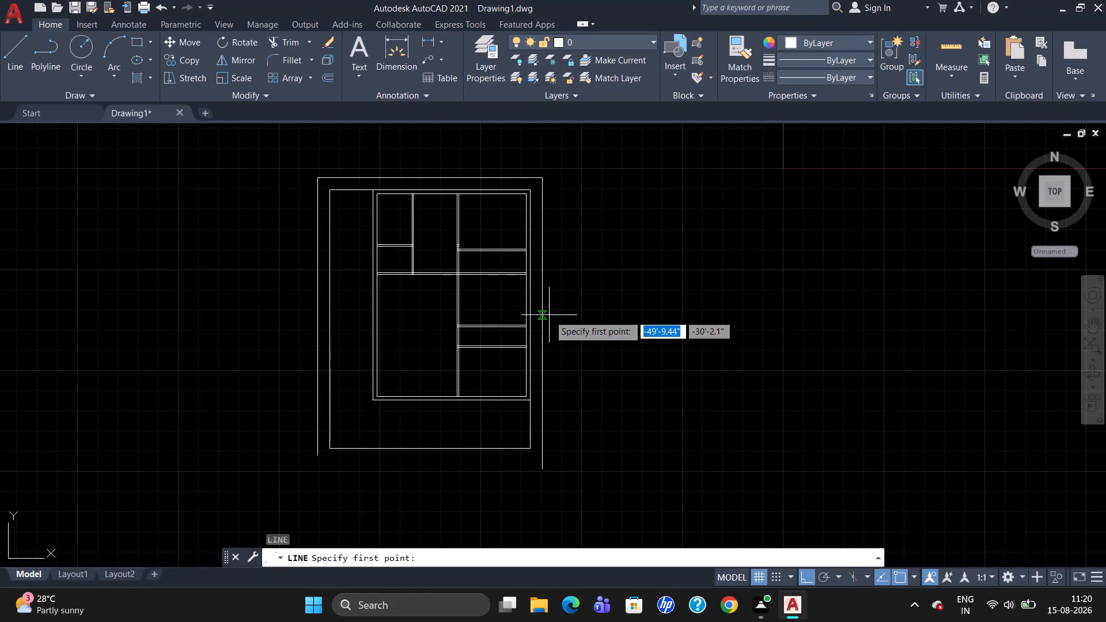
key("t")
key("k")
key("Return")
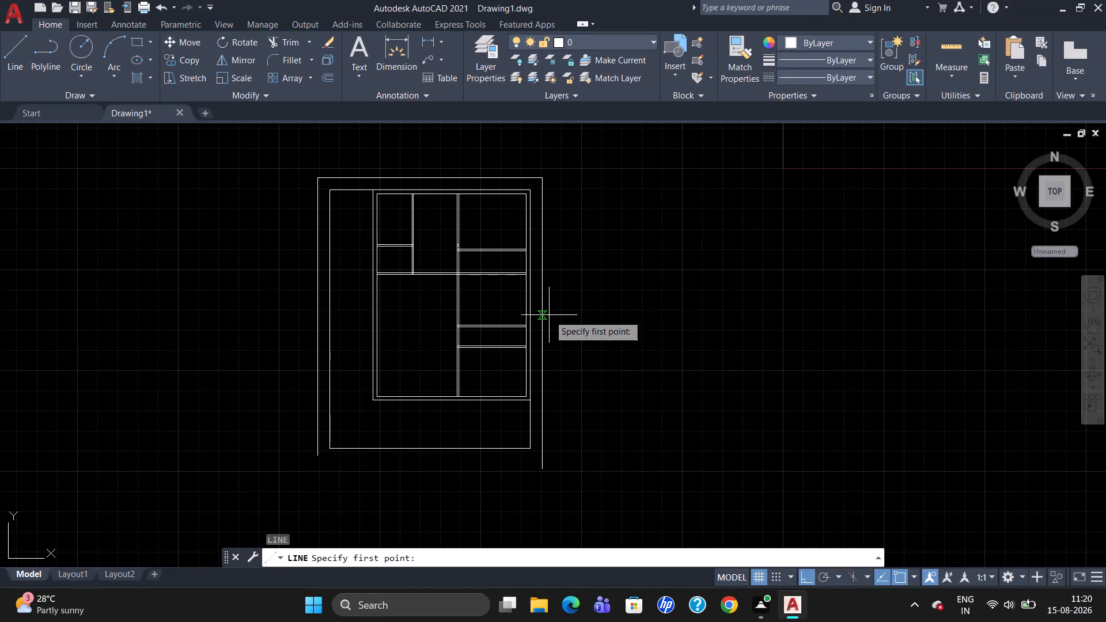
left_click(544, 184)
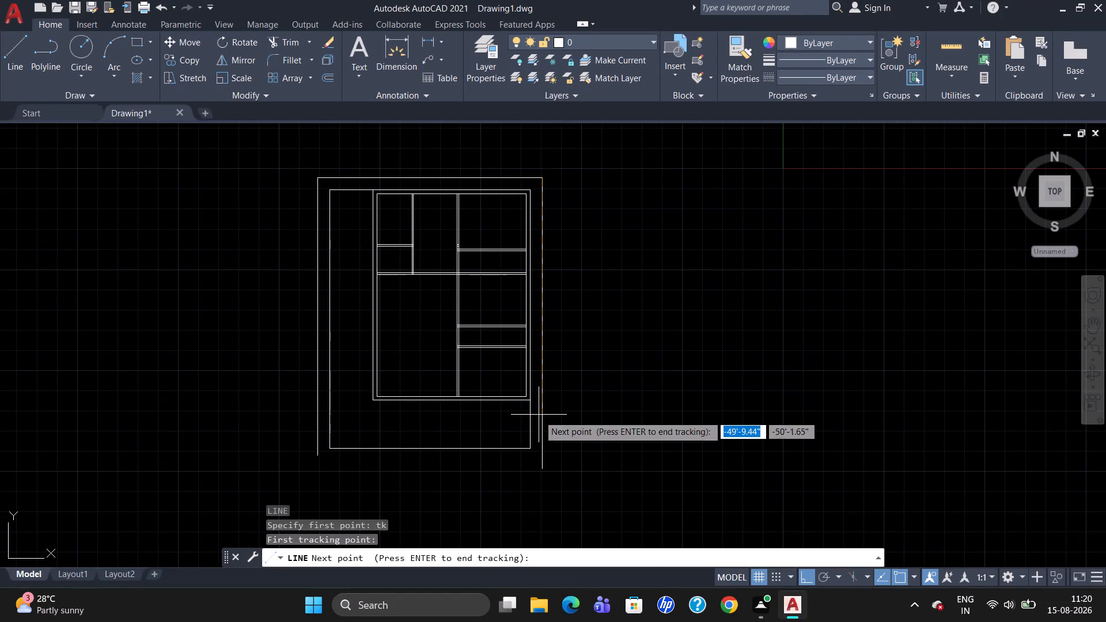
type("55")
type("'-11\"")
key("Return")
key("Return")
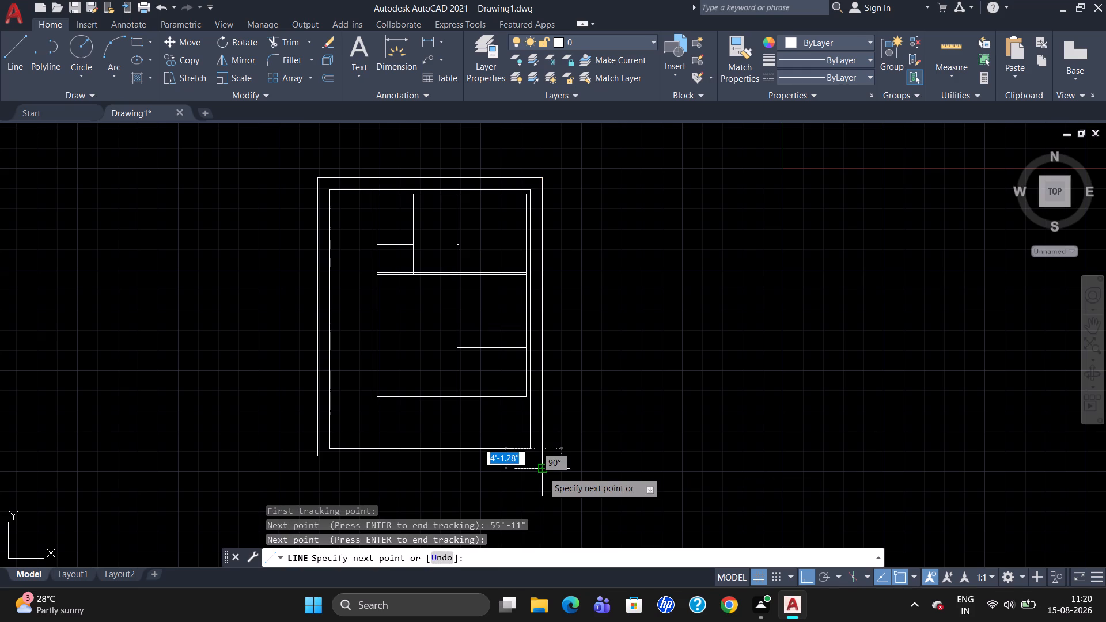
left_click(297, 491)
key("Escape")
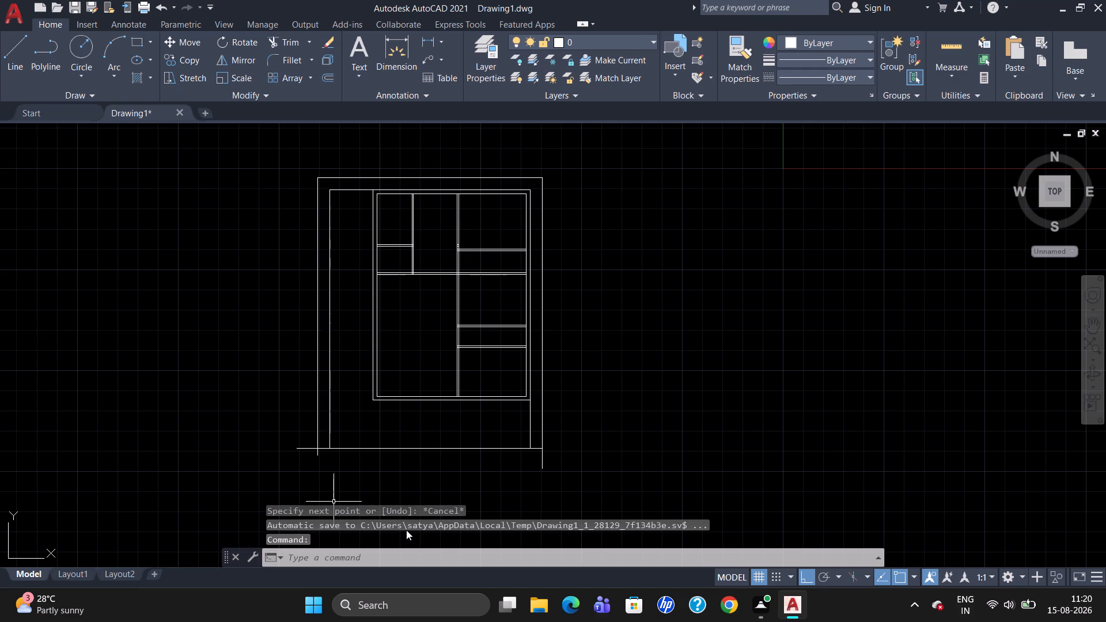
left_click(313, 448)
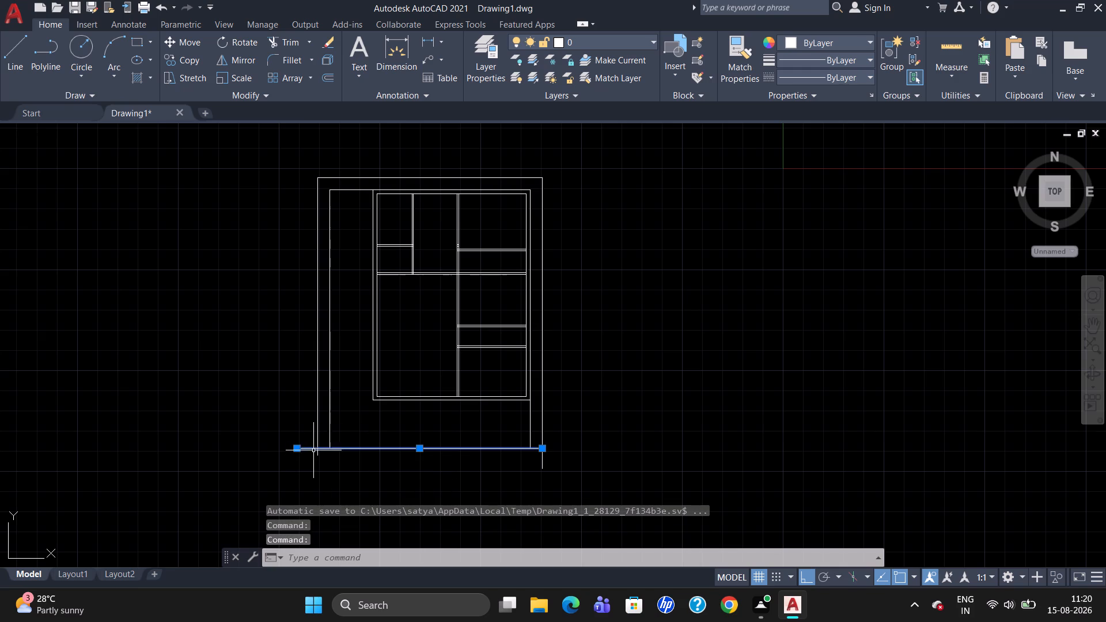
key("Escape")
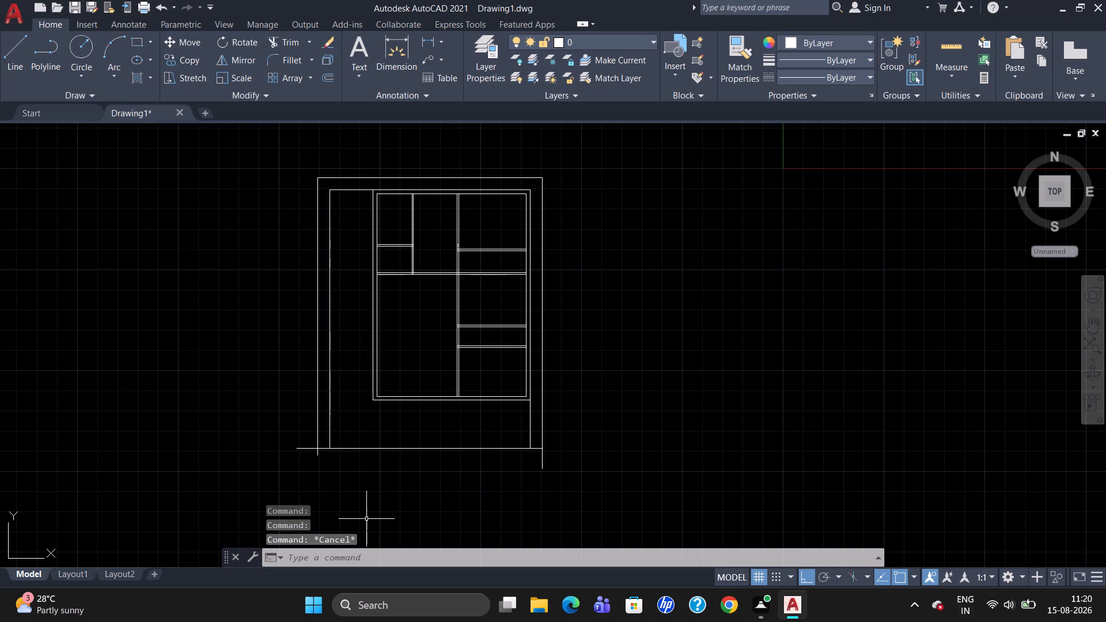
Trim the overhanging ends of the outer right, left and bottom lines at the outer outline's two lower corners.
type("tr")
key("Return")
key("Return")
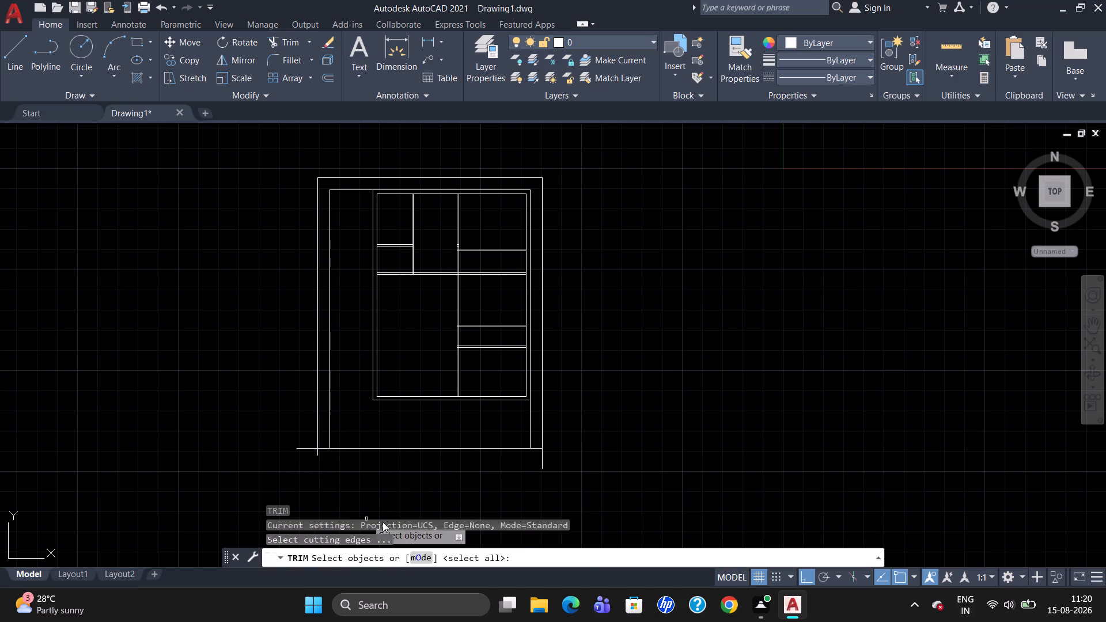
left_click(540, 457)
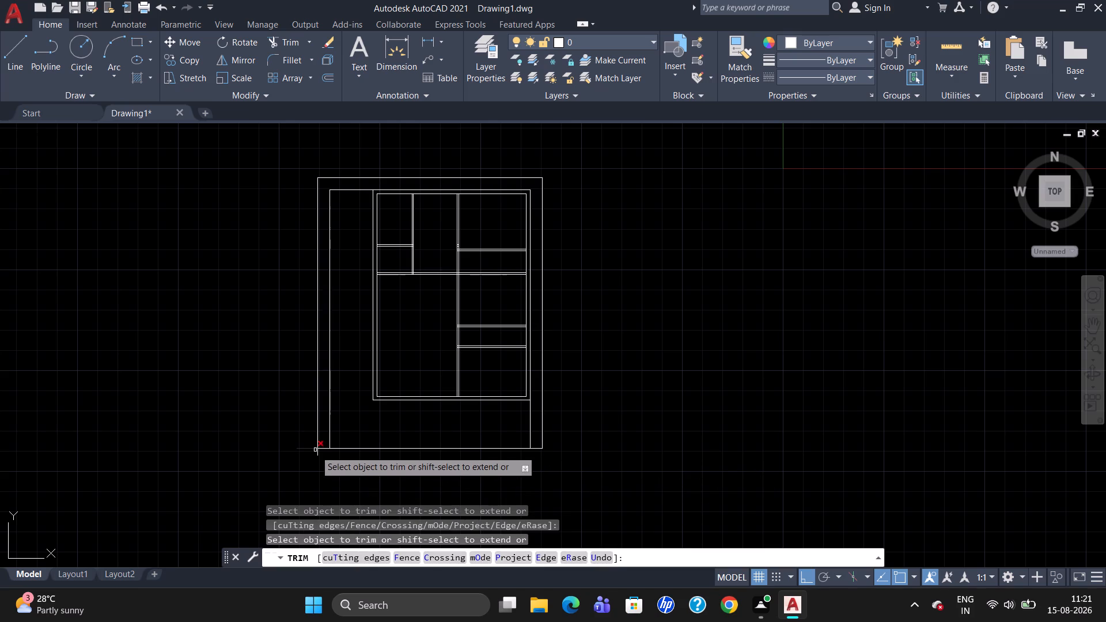
left_click(317, 453)
left_click(313, 451)
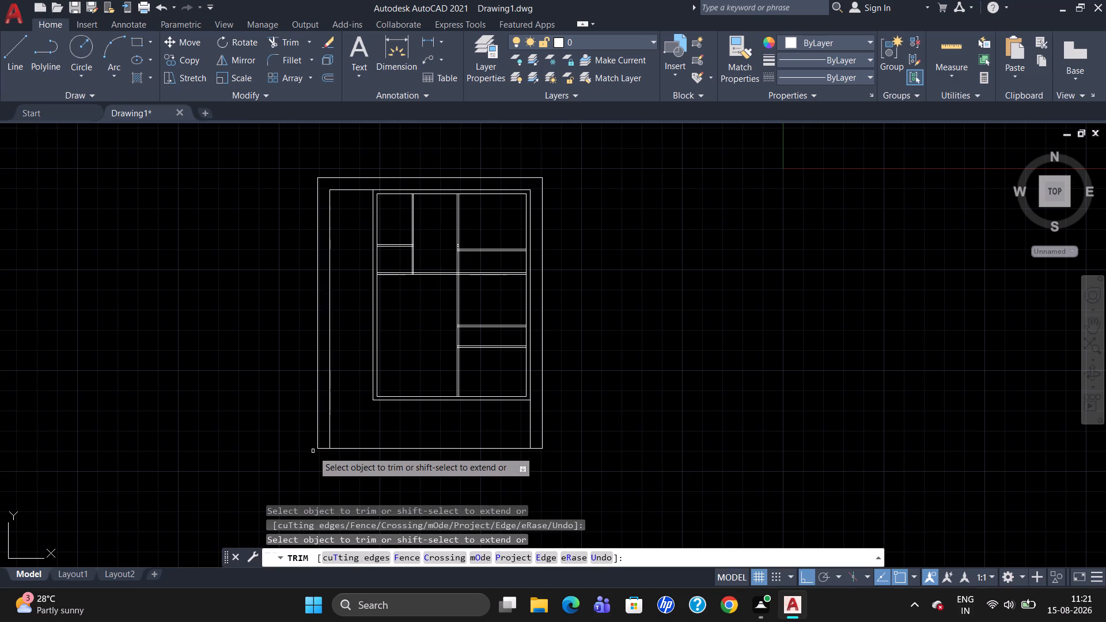
key("Escape")
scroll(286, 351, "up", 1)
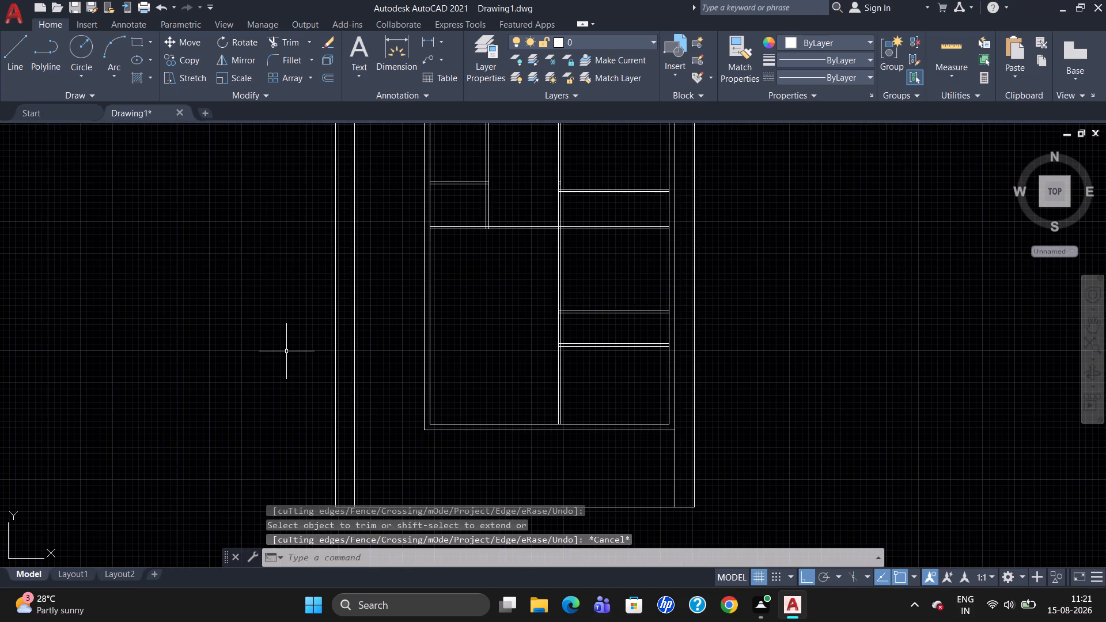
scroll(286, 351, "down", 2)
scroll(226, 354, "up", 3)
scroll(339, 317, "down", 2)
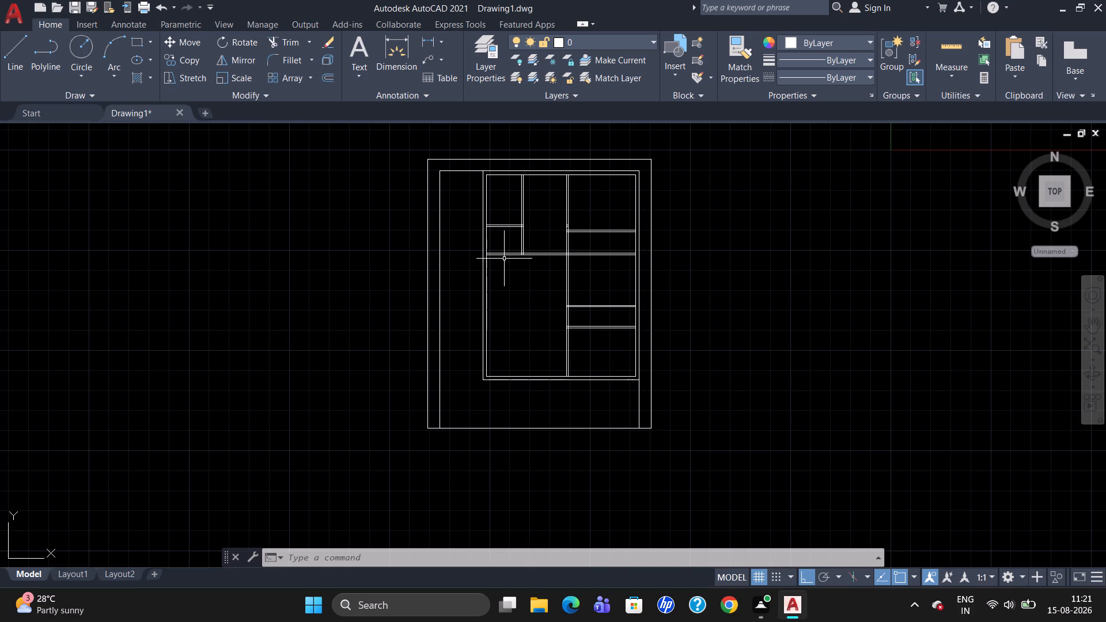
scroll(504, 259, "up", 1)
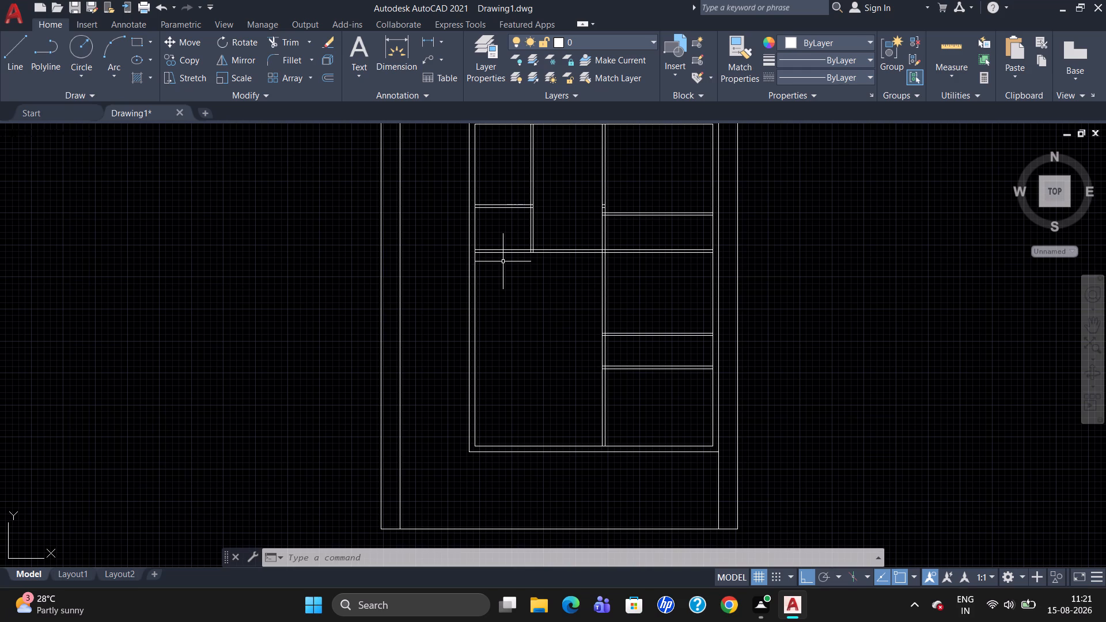
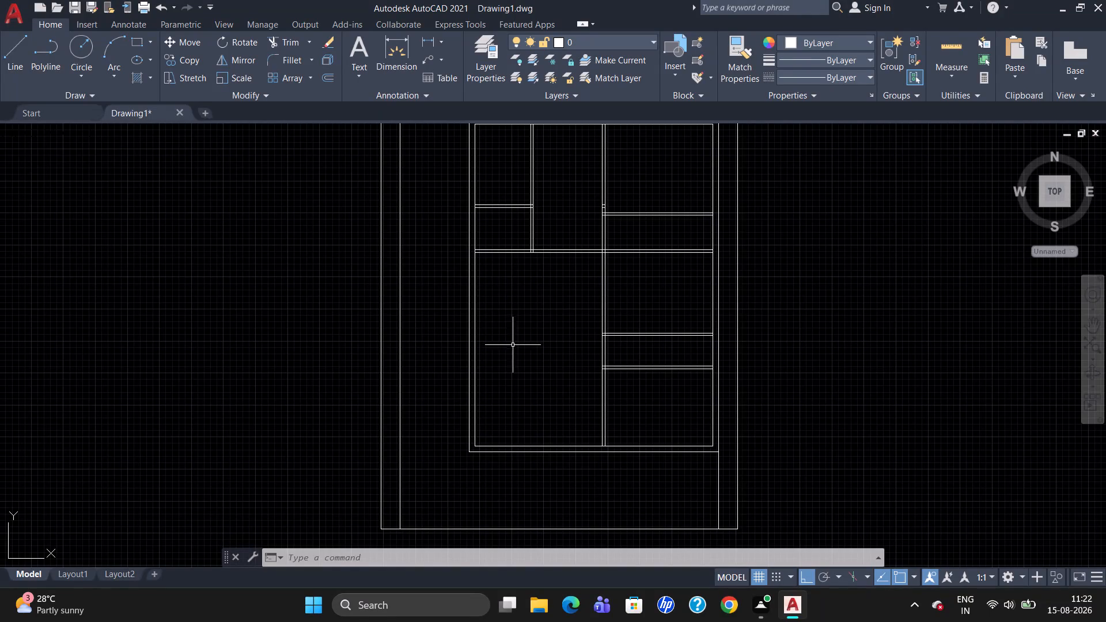
Offset the inner line of the building's top wall 3'-6" downward into the rooms.
scroll(513, 346, "down", 1)
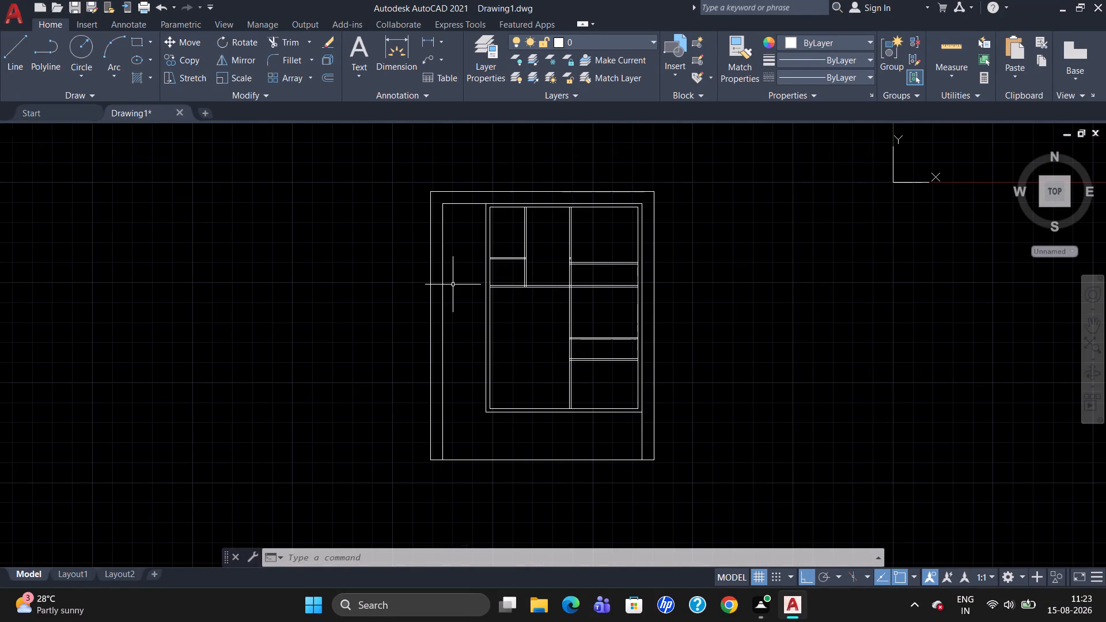
scroll(486, 328, "up", 1)
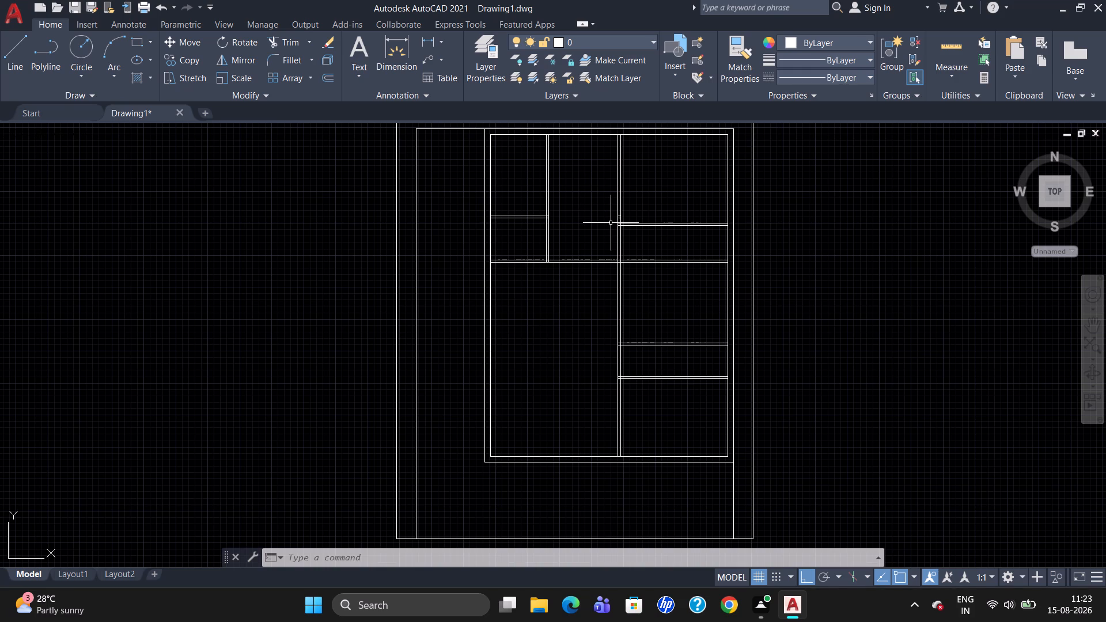
scroll(597, 122, "up", 1)
scroll(586, 171, "up", 1)
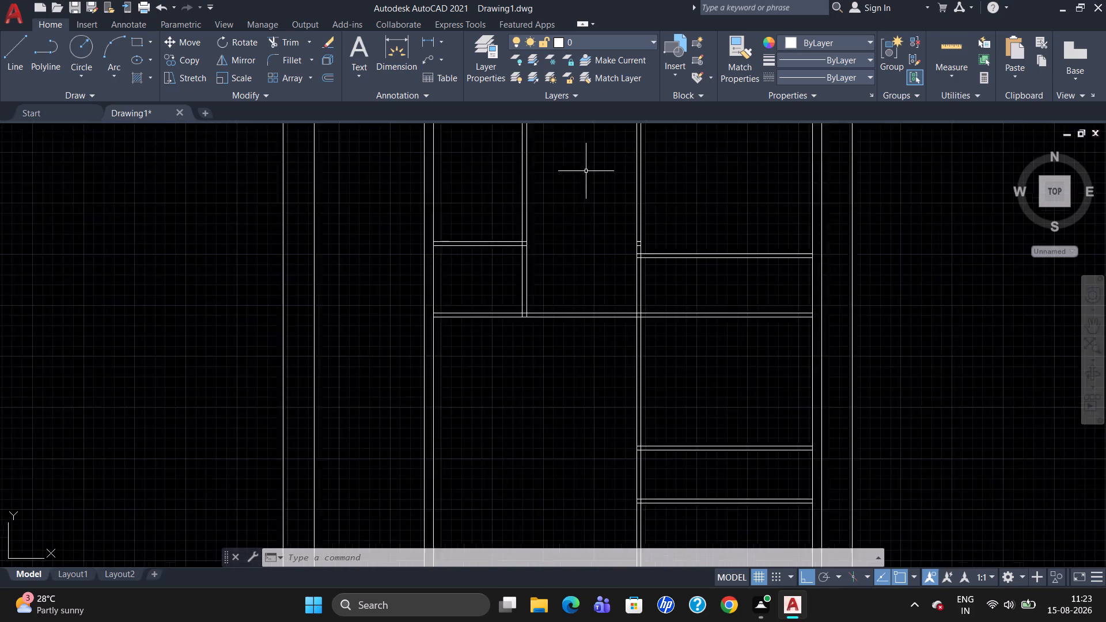
scroll(586, 171, "up", 1)
scroll(592, 190, "down", 2)
scroll(589, 132, "up", 2)
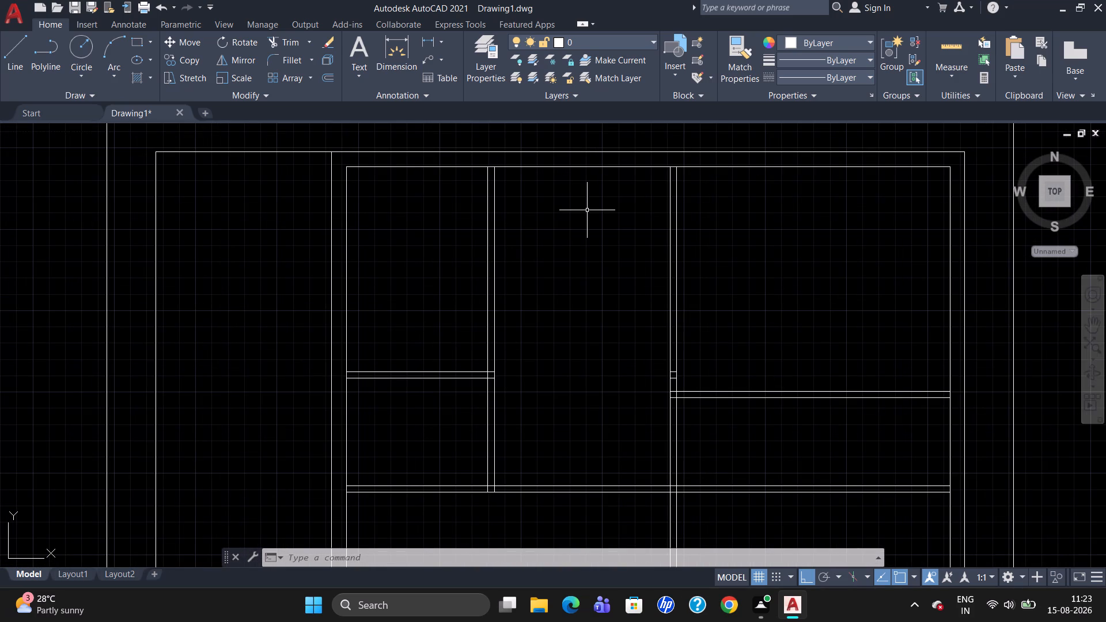
key("o")
key("Return")
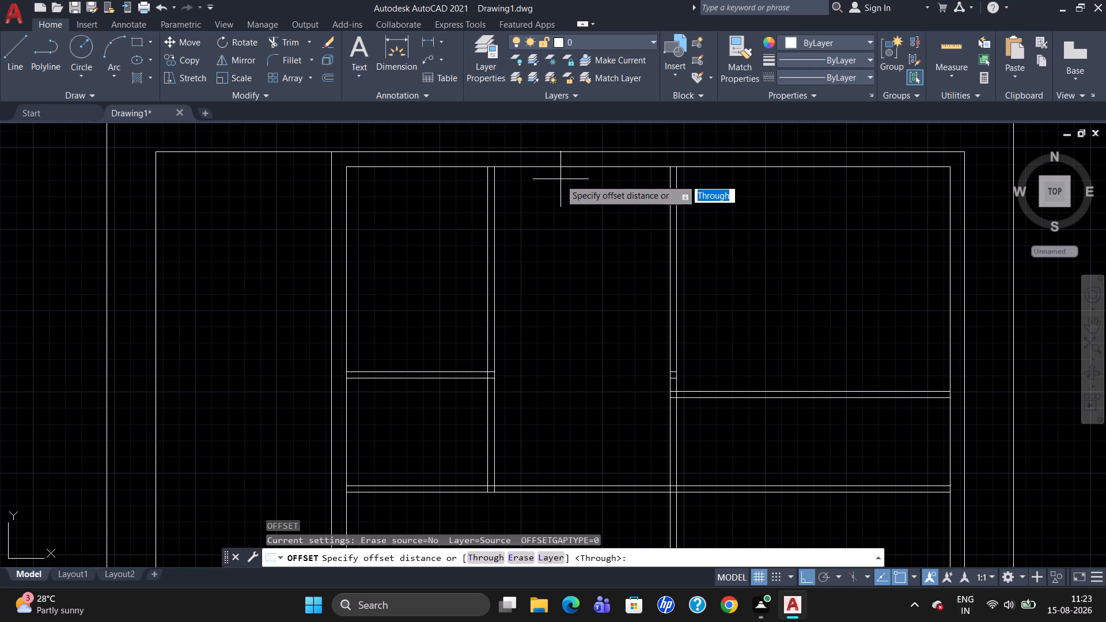
key("3")
type("'-6\"")
key("Return")
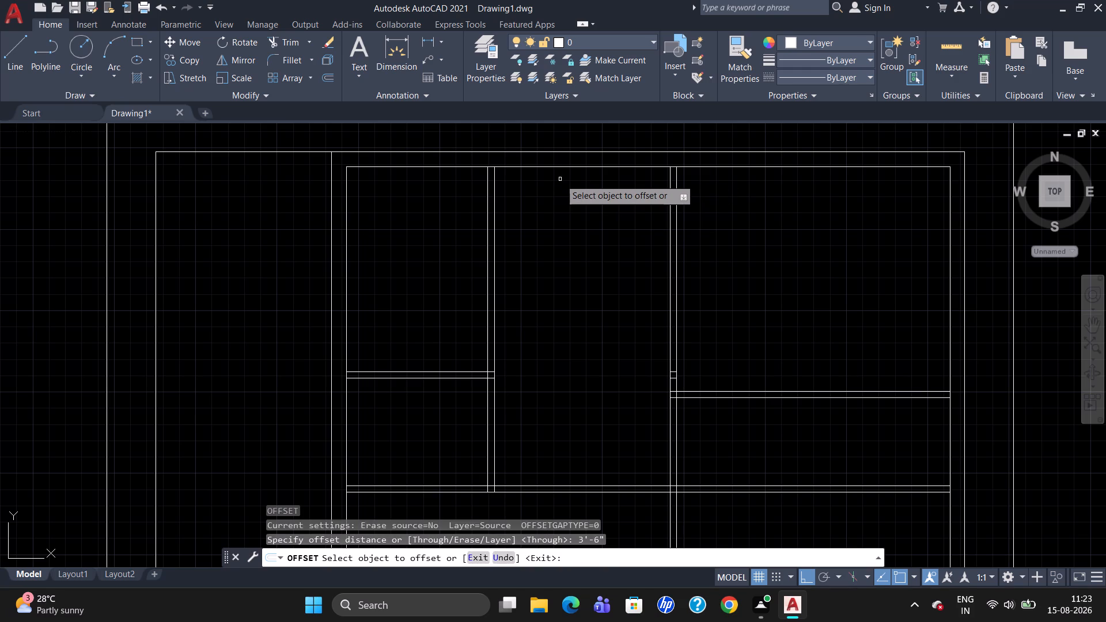
left_click(567, 169)
left_click(582, 208)
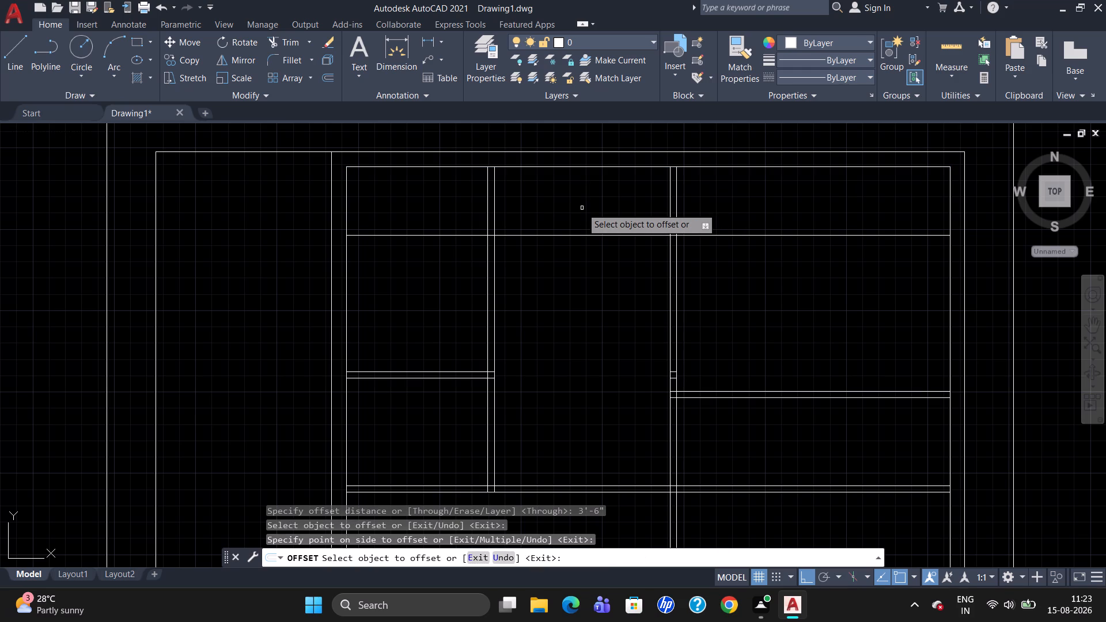
Offset the new horizontal line 4" downward to give the partition its thickness.
left_click(582, 237)
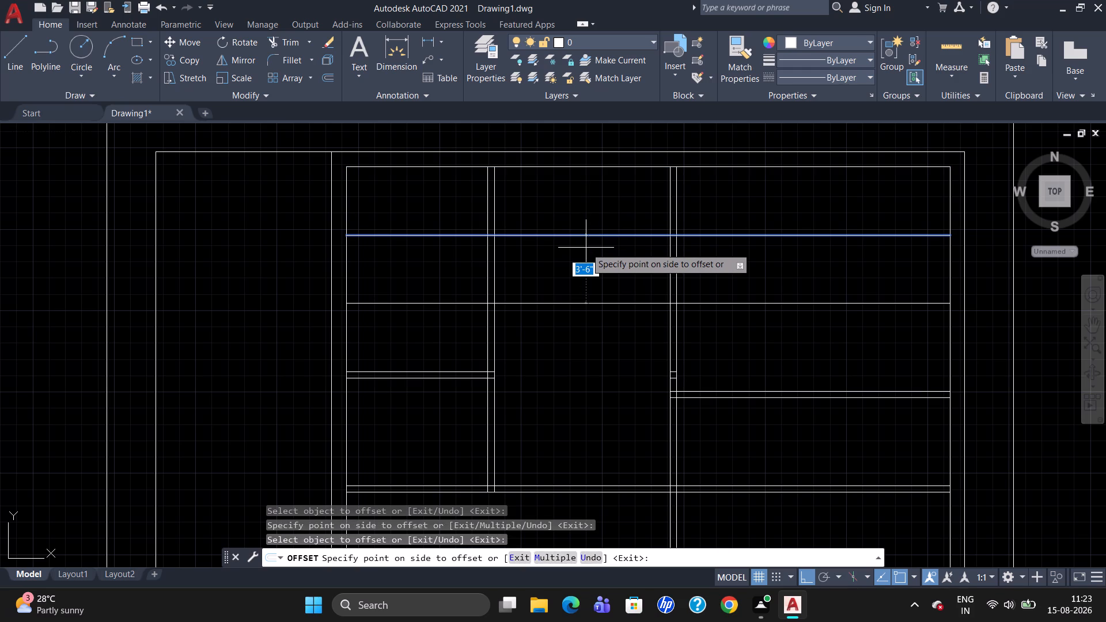
type("4\"")
key("Return")
key("Escape")
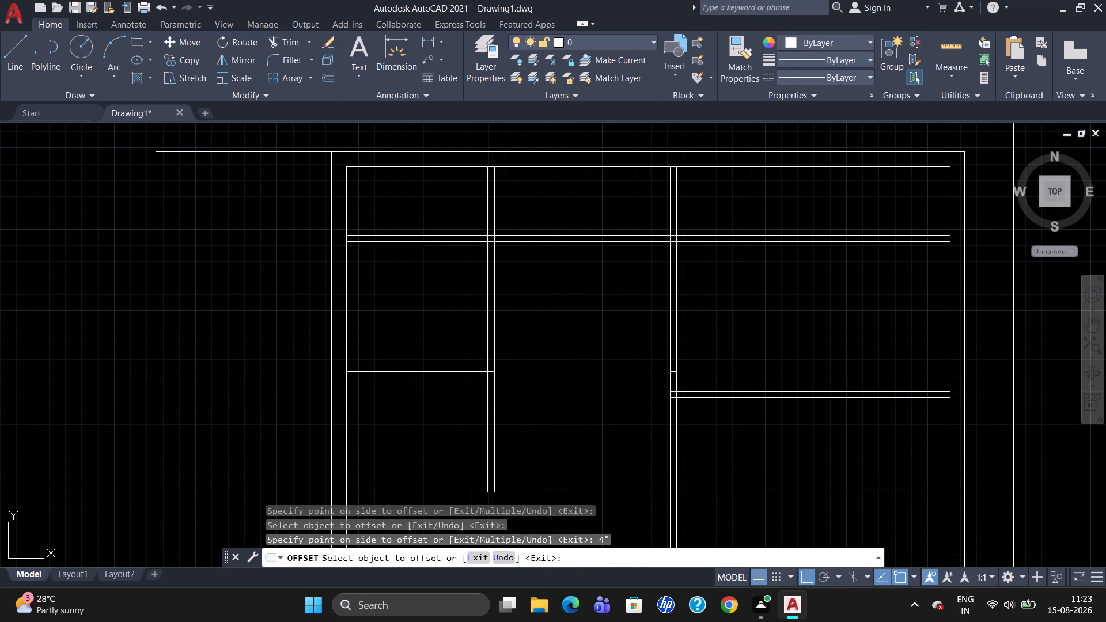
Trim the two new partition lines so they remain only across the top middle room, clearing the overlap inside its east wall.
type("tr")
key("Return")
key("Return")
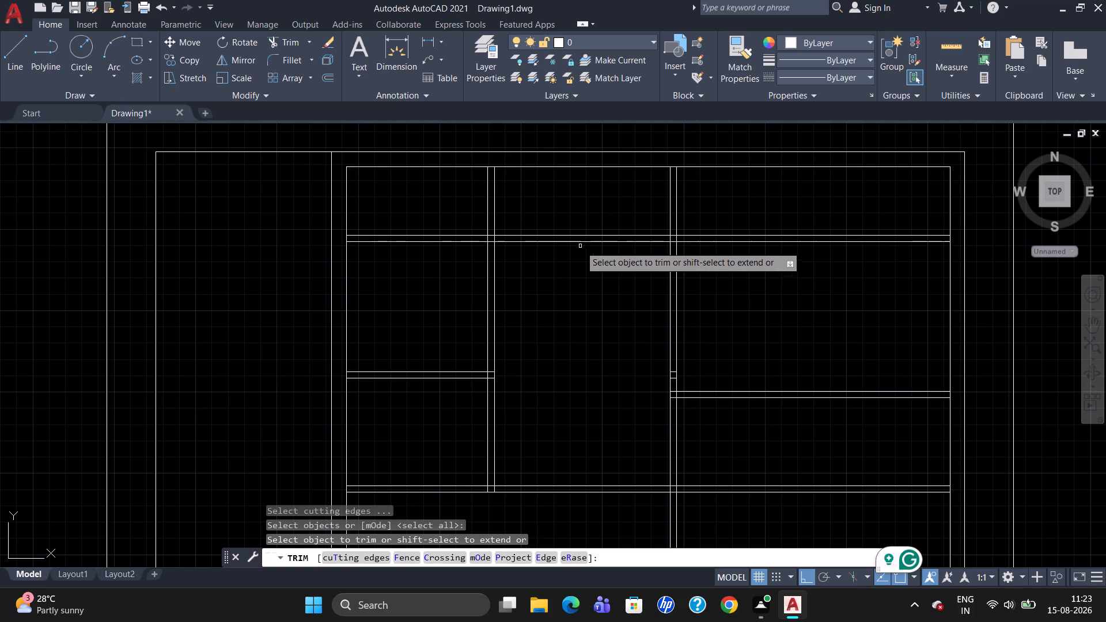
left_click_drag(419, 227, 420, 252)
left_click(421, 252)
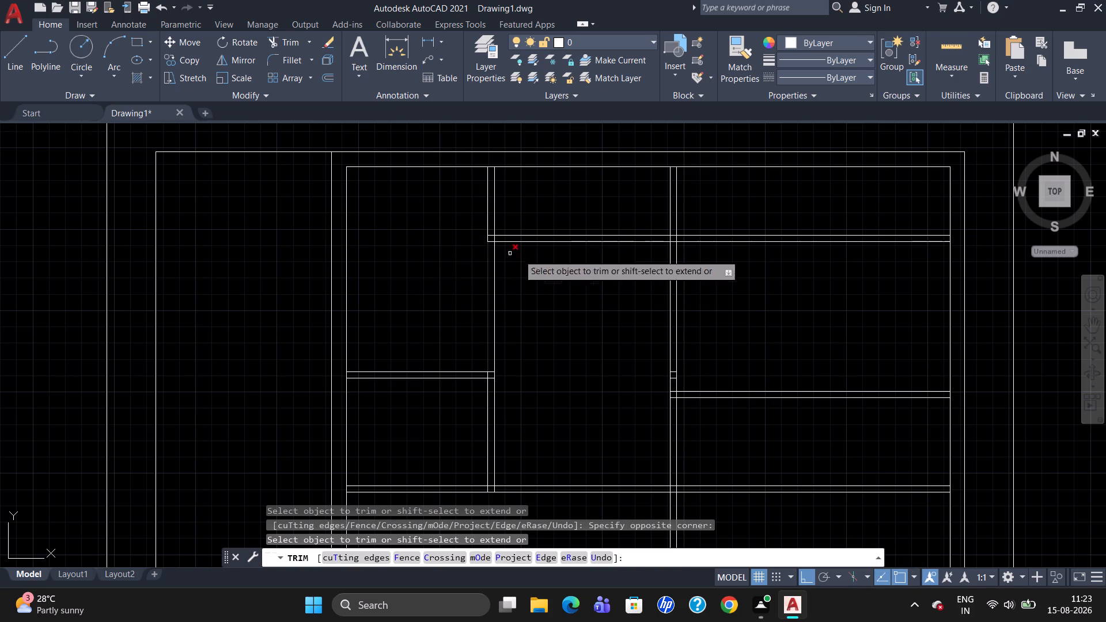
left_click_drag(741, 222, 753, 267)
left_click(753, 267)
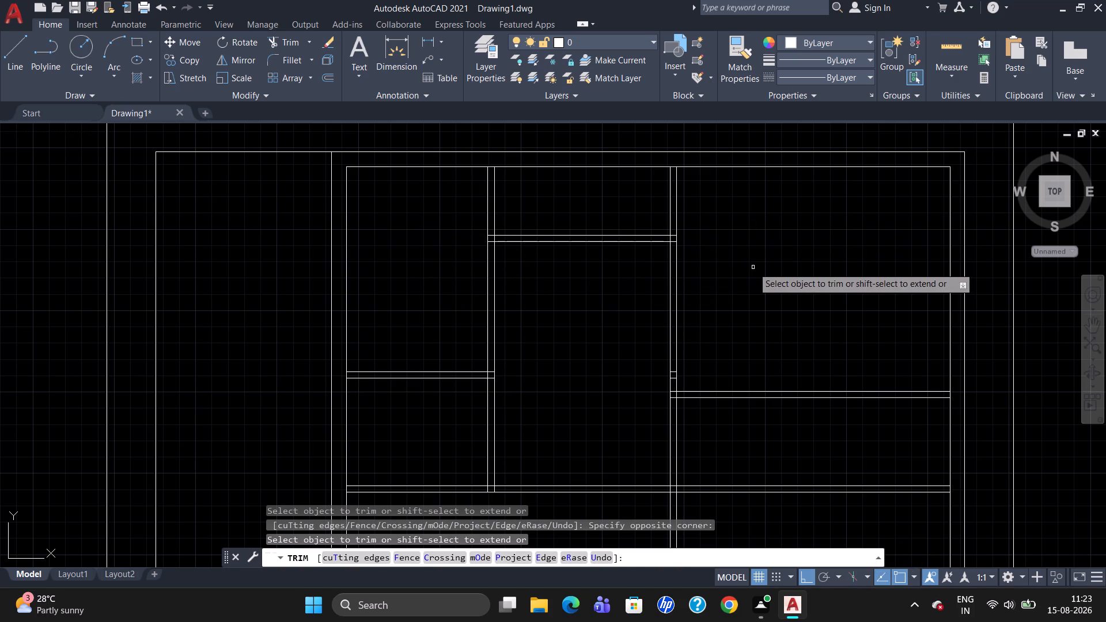
left_click(674, 236)
left_click(674, 244)
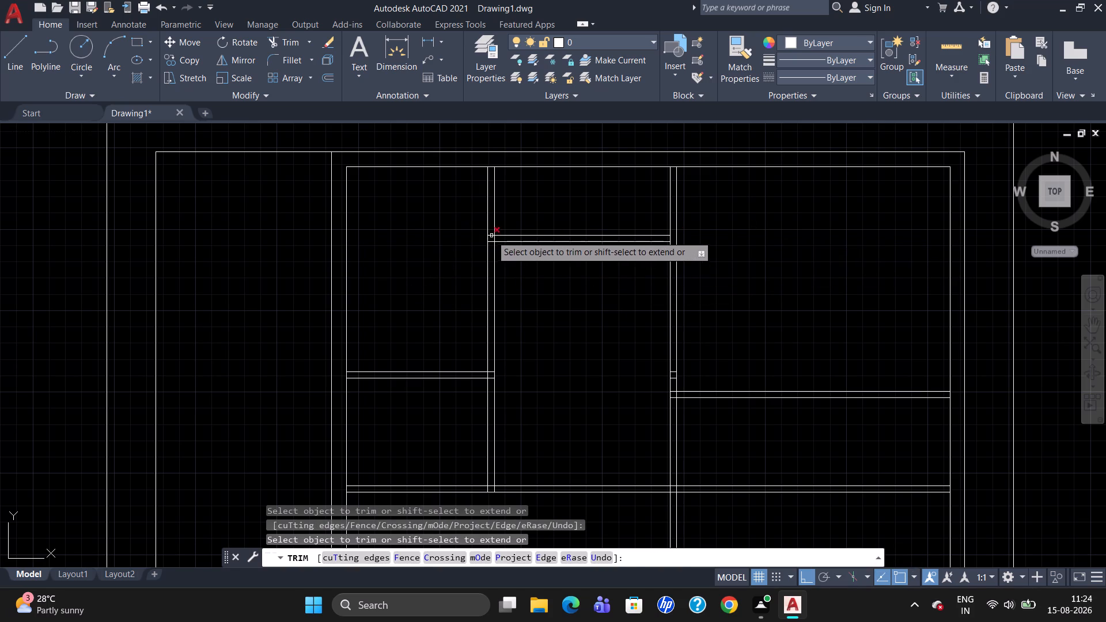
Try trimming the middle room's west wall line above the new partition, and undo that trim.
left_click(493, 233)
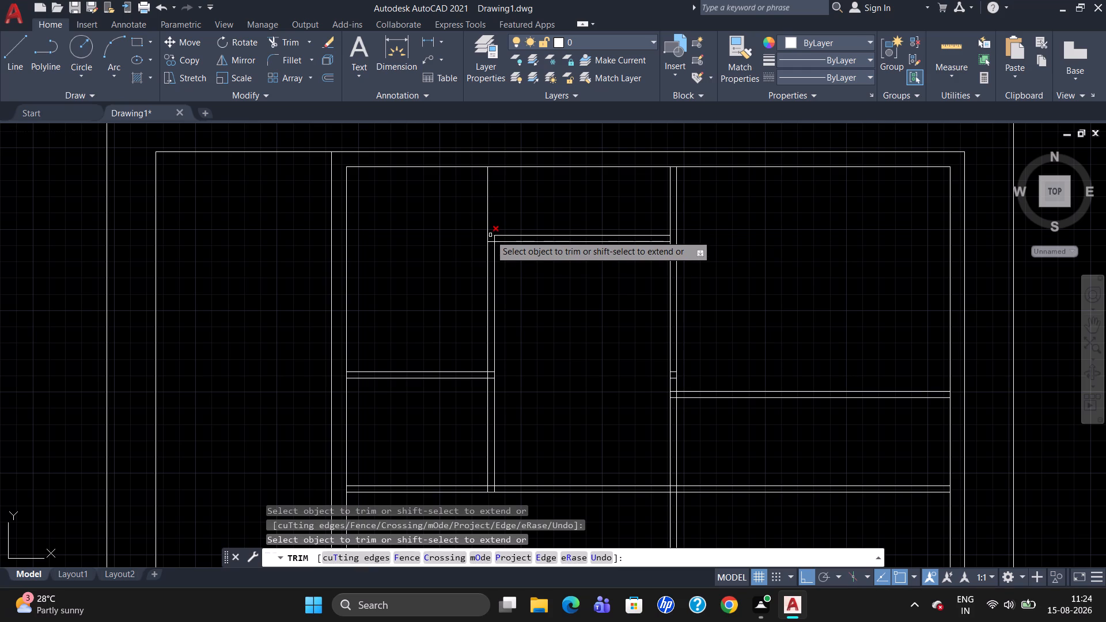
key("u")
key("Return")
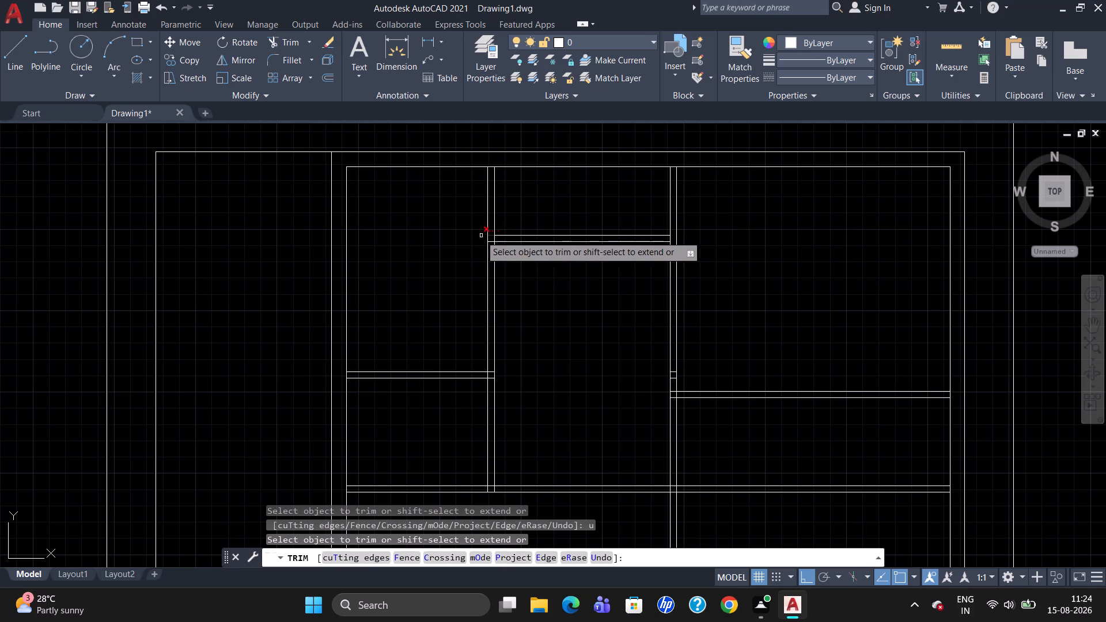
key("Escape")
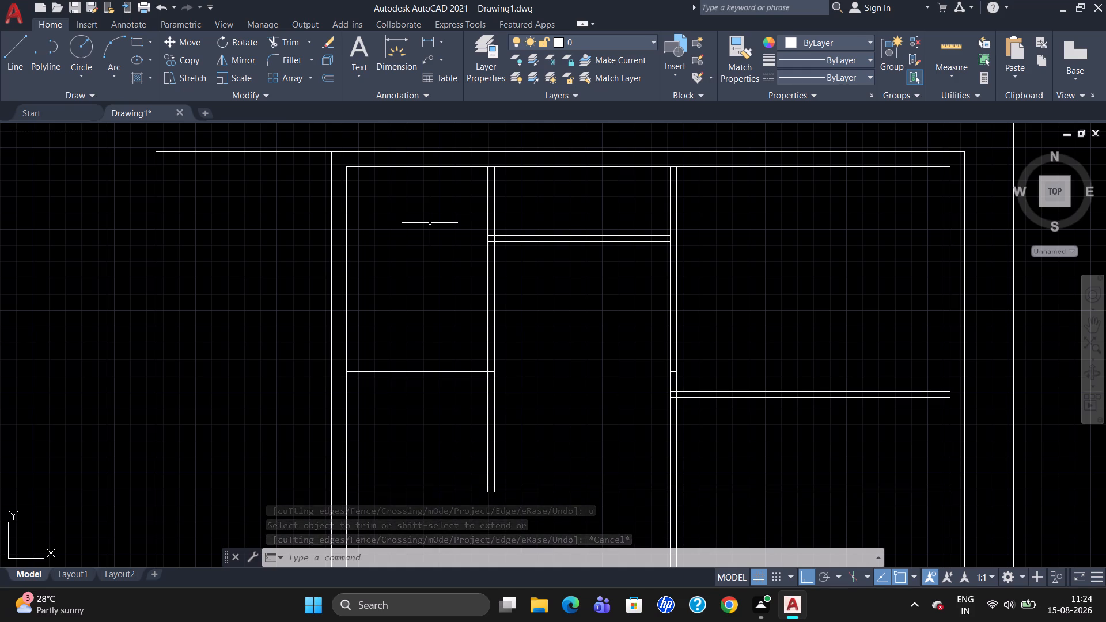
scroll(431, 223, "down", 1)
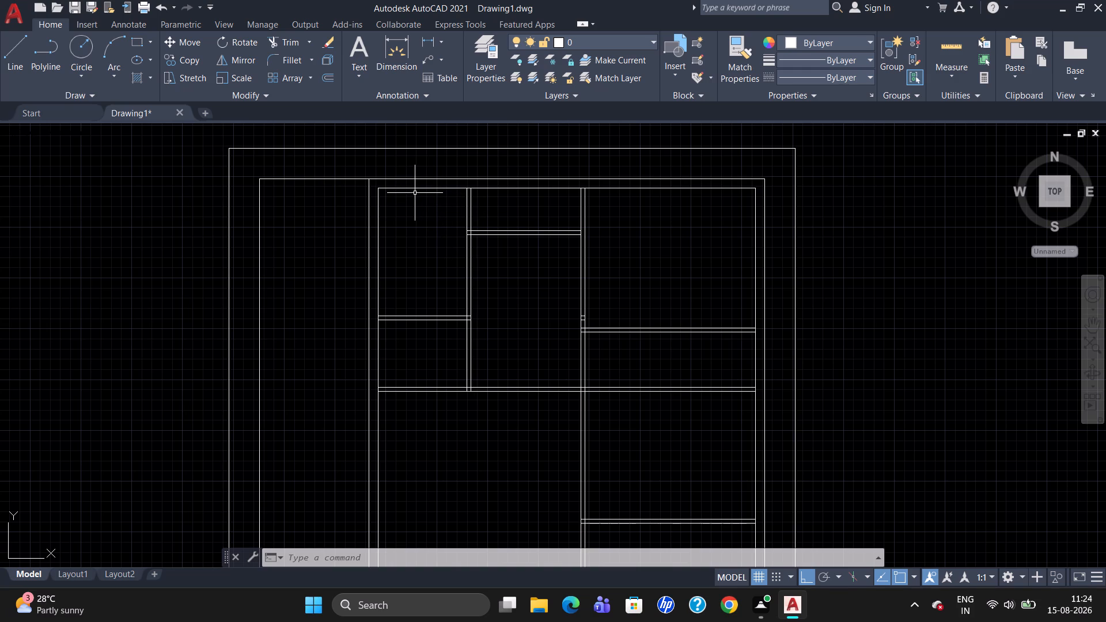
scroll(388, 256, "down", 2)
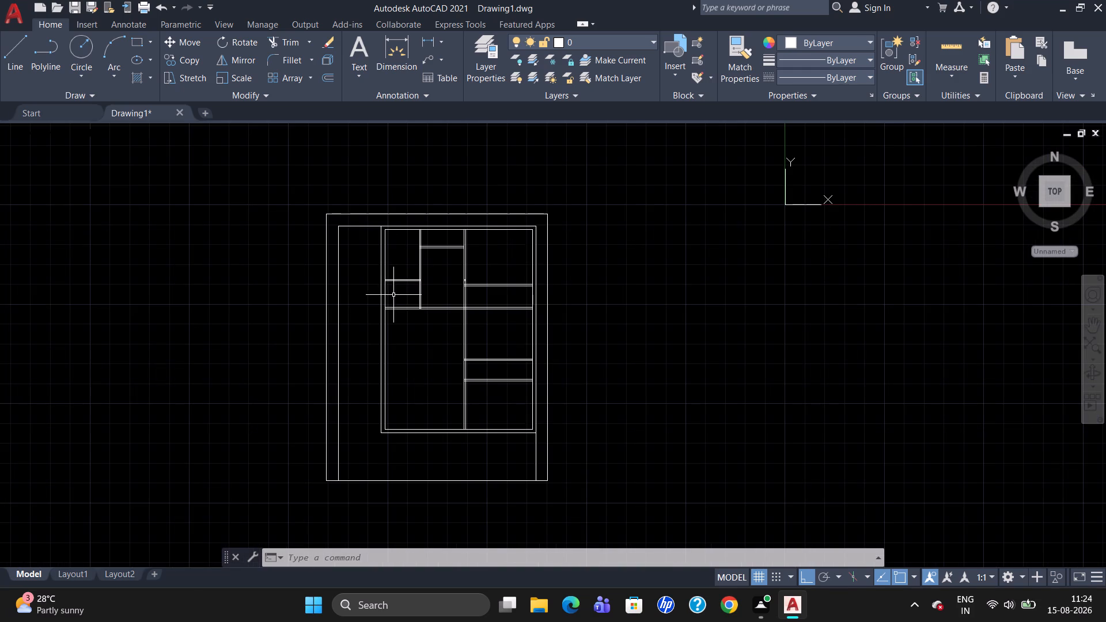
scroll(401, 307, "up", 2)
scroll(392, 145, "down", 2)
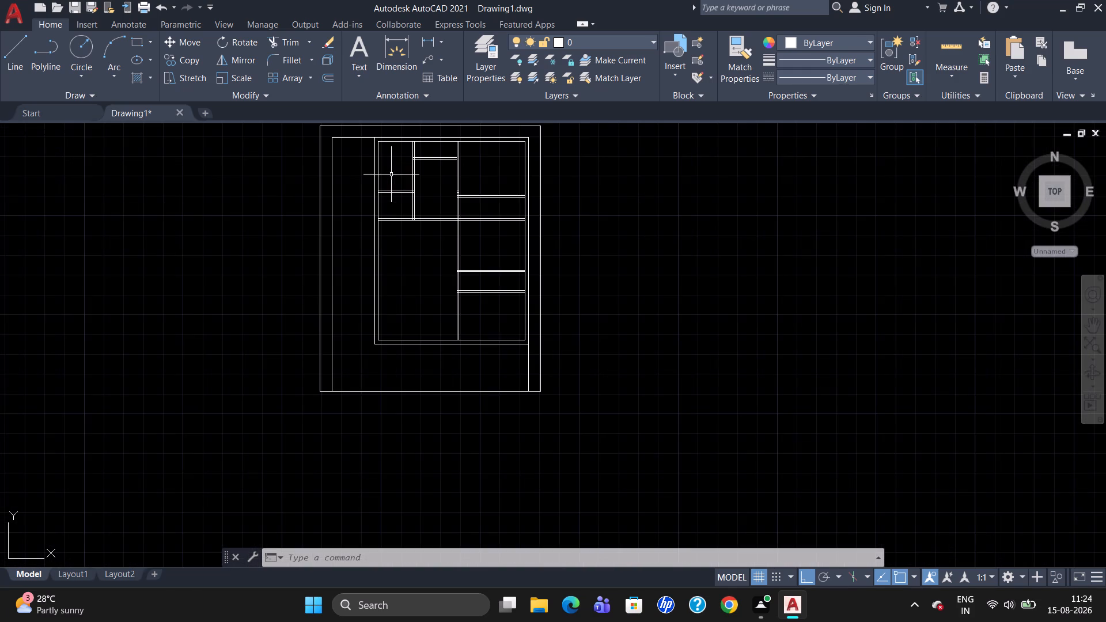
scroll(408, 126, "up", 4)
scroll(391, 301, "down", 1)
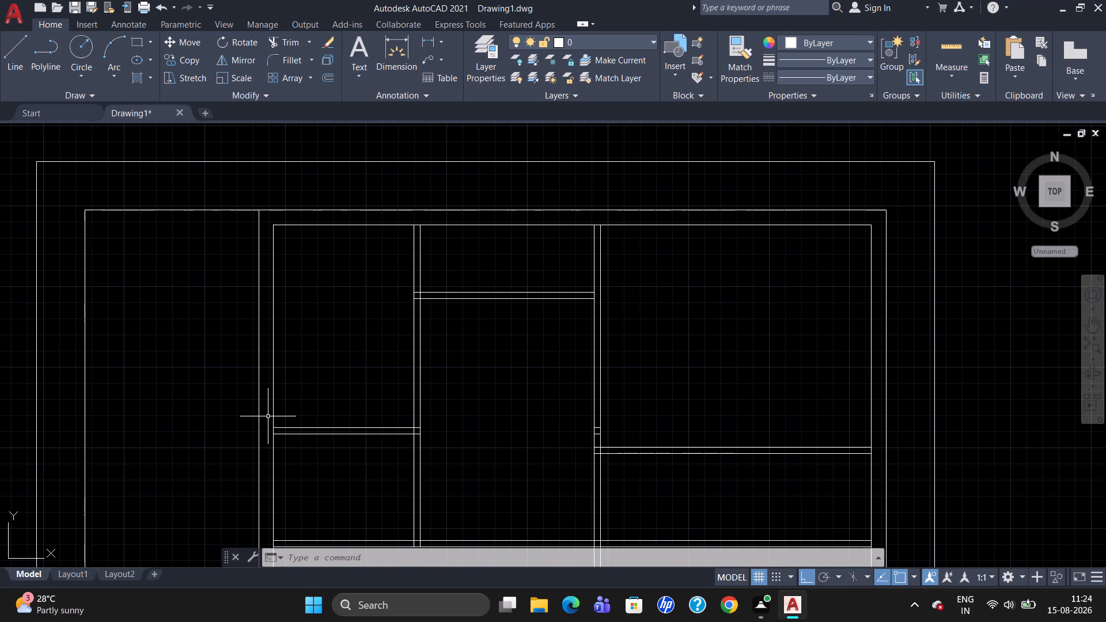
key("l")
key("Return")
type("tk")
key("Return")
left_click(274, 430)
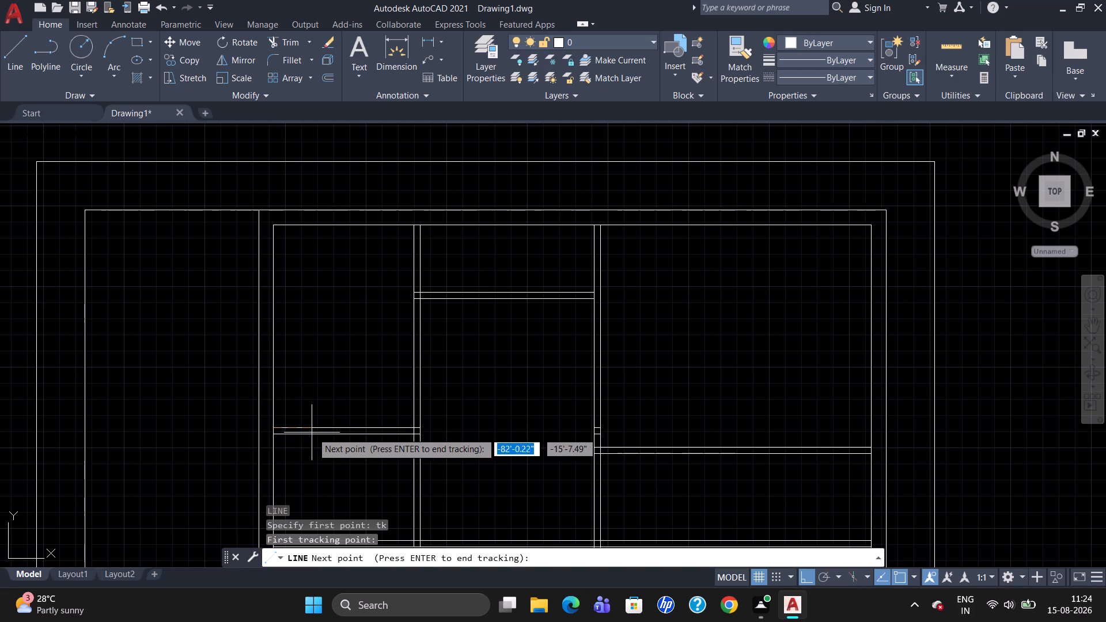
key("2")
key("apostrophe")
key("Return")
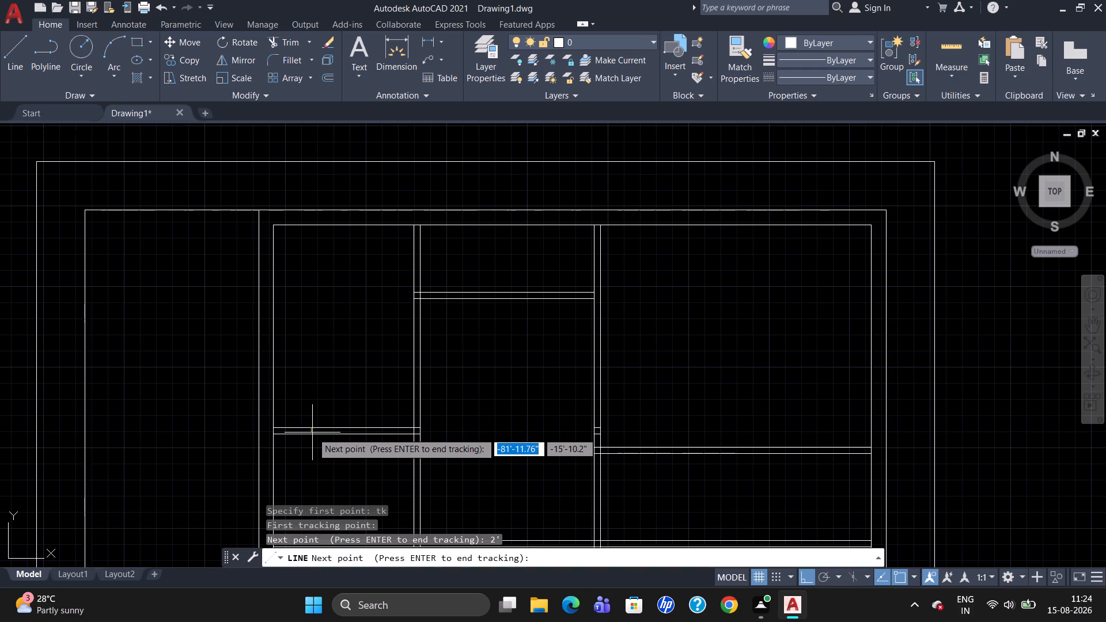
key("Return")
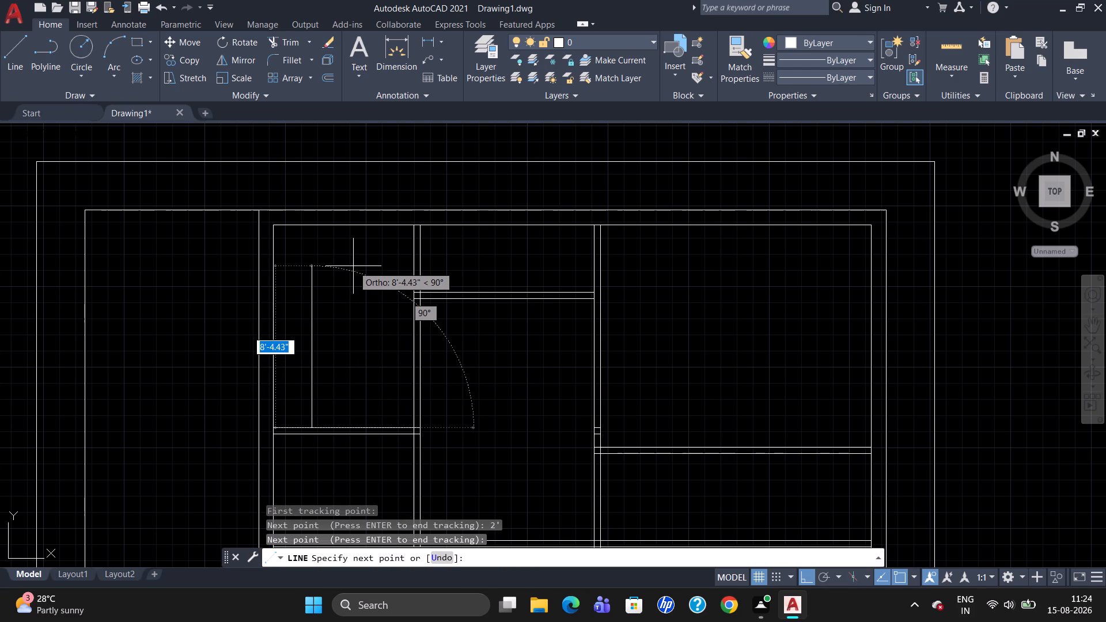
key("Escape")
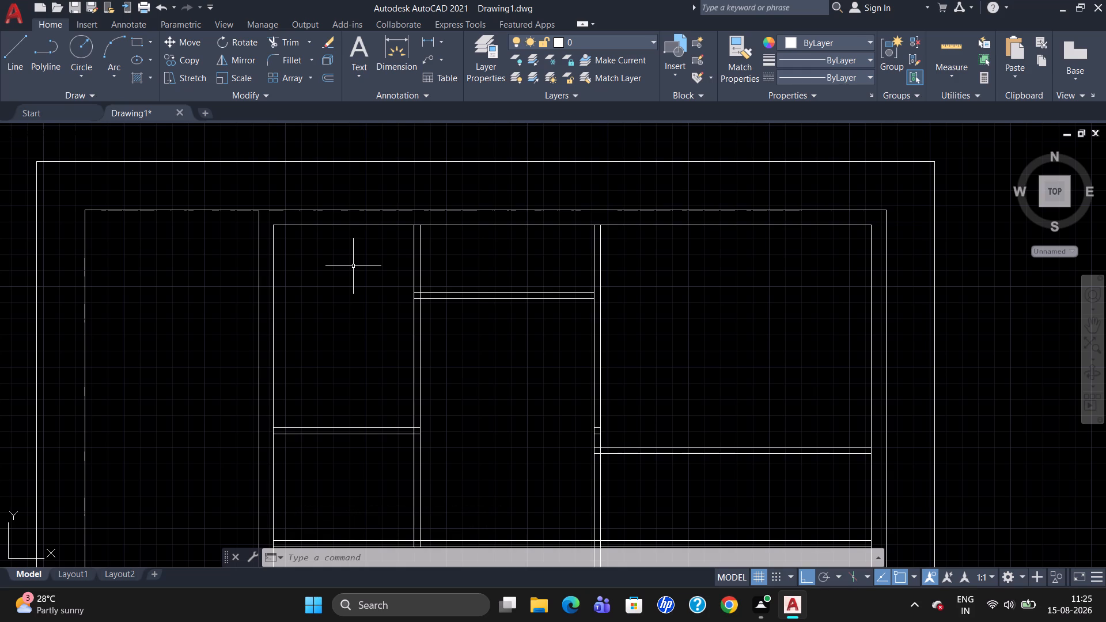
Trim the short piece of the top wall's inner line between the two lines of the top-left room's east wall.
type("tr")
key("Return")
key("Return")
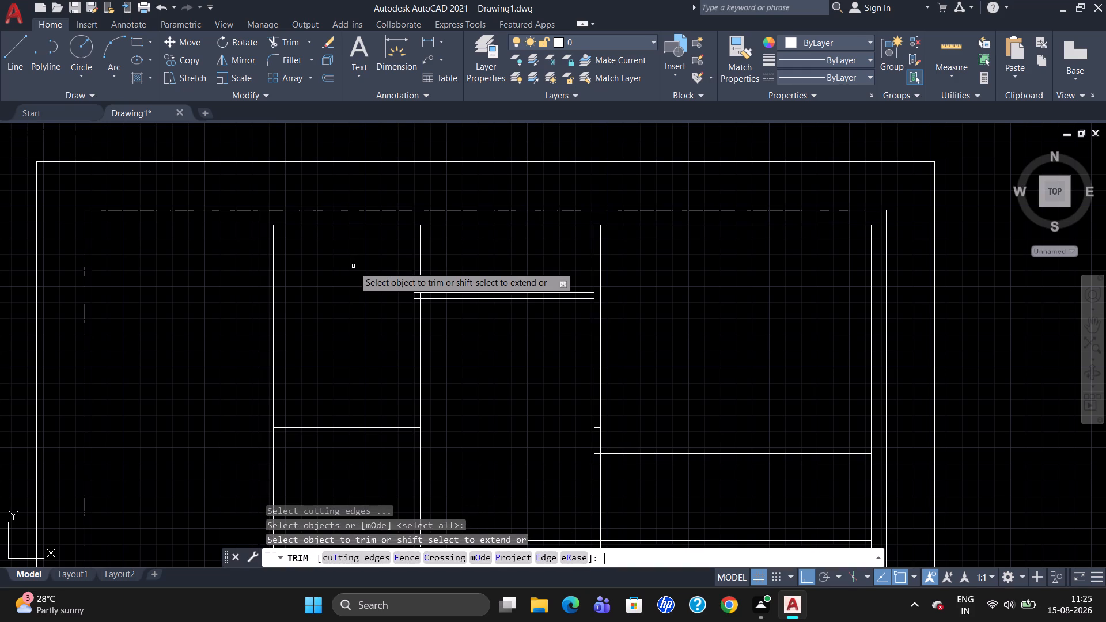
left_click(417, 223)
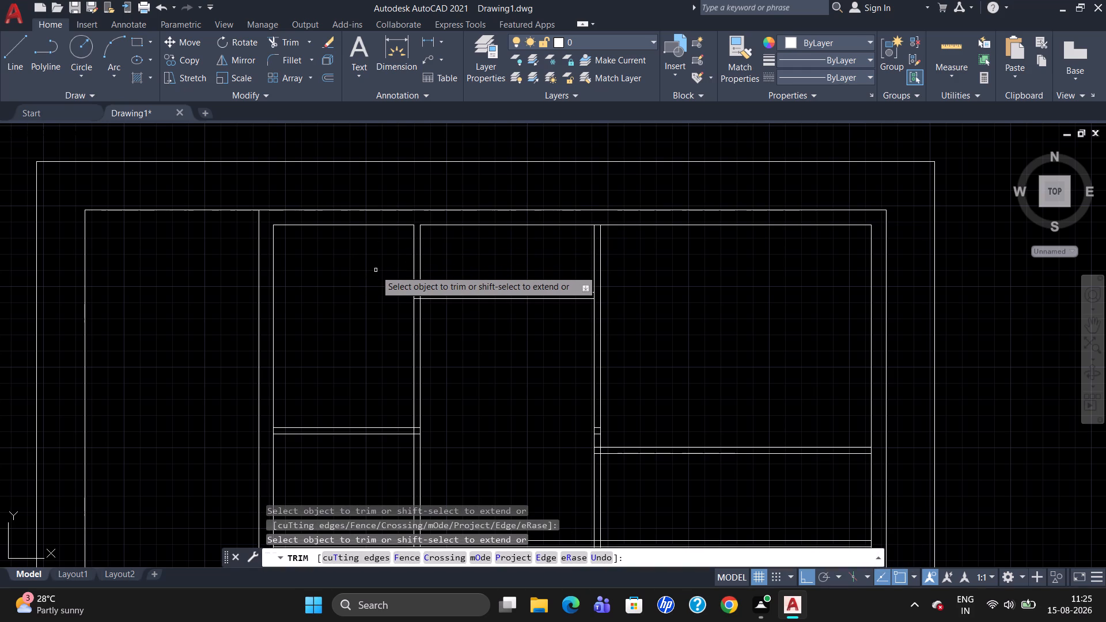
key("Escape")
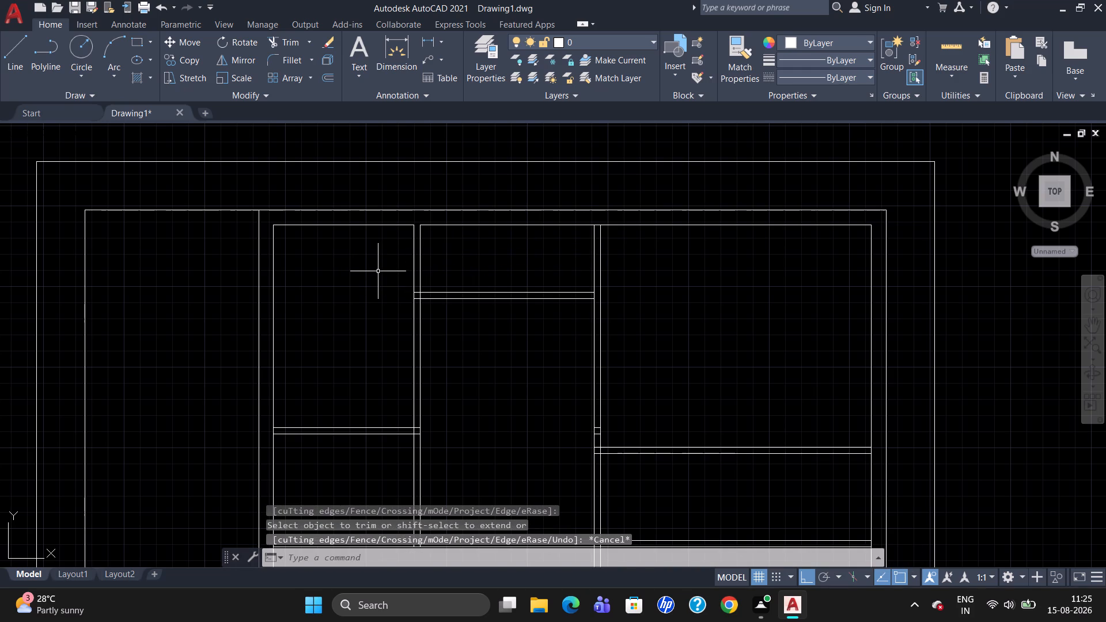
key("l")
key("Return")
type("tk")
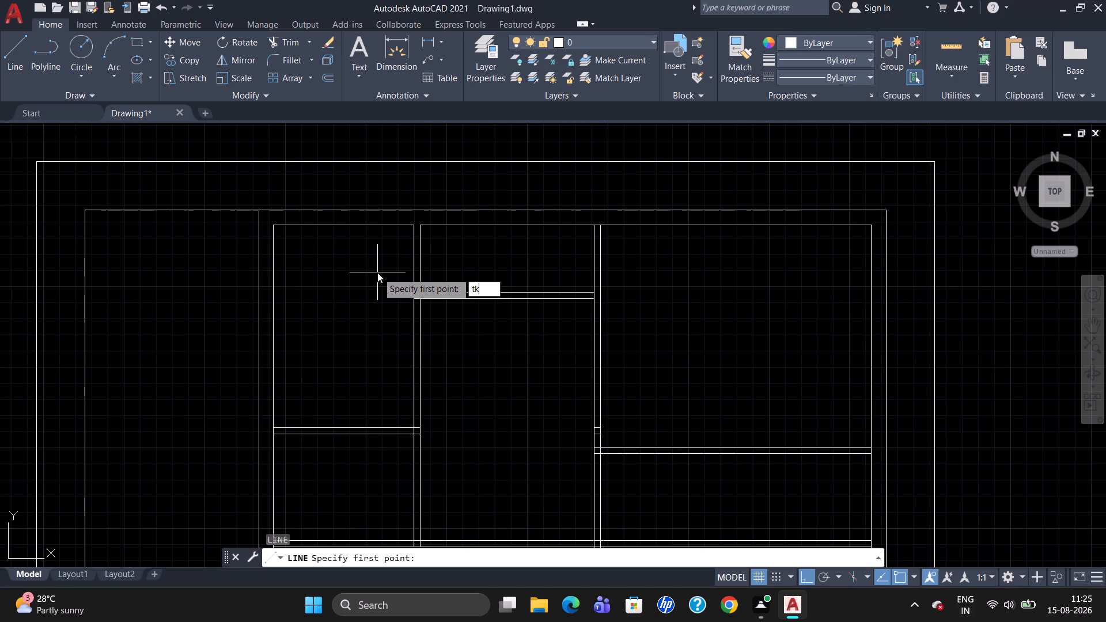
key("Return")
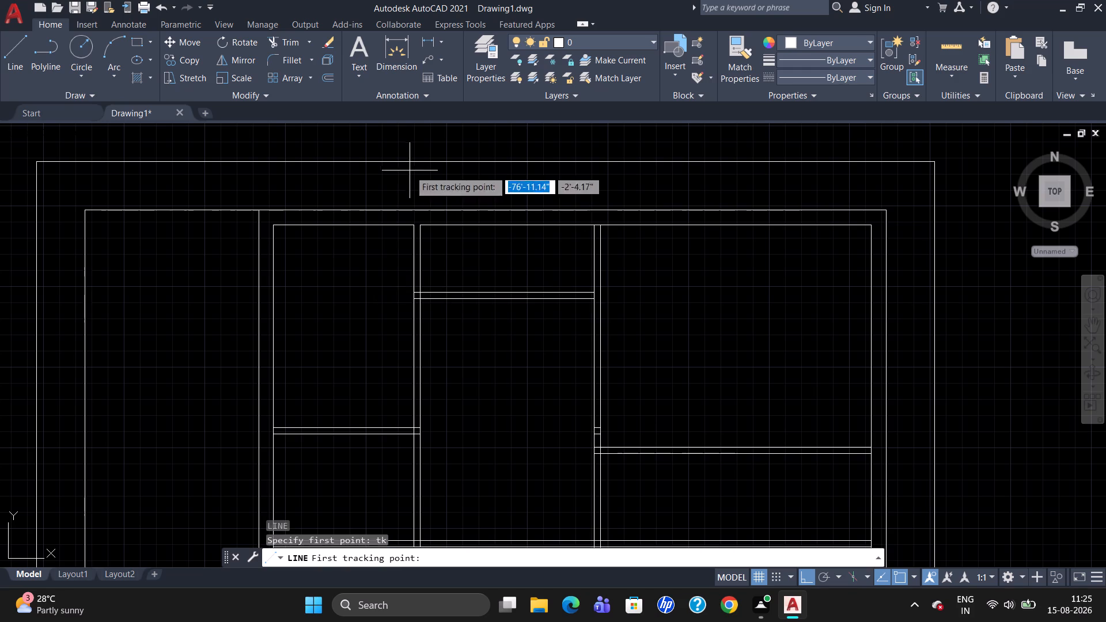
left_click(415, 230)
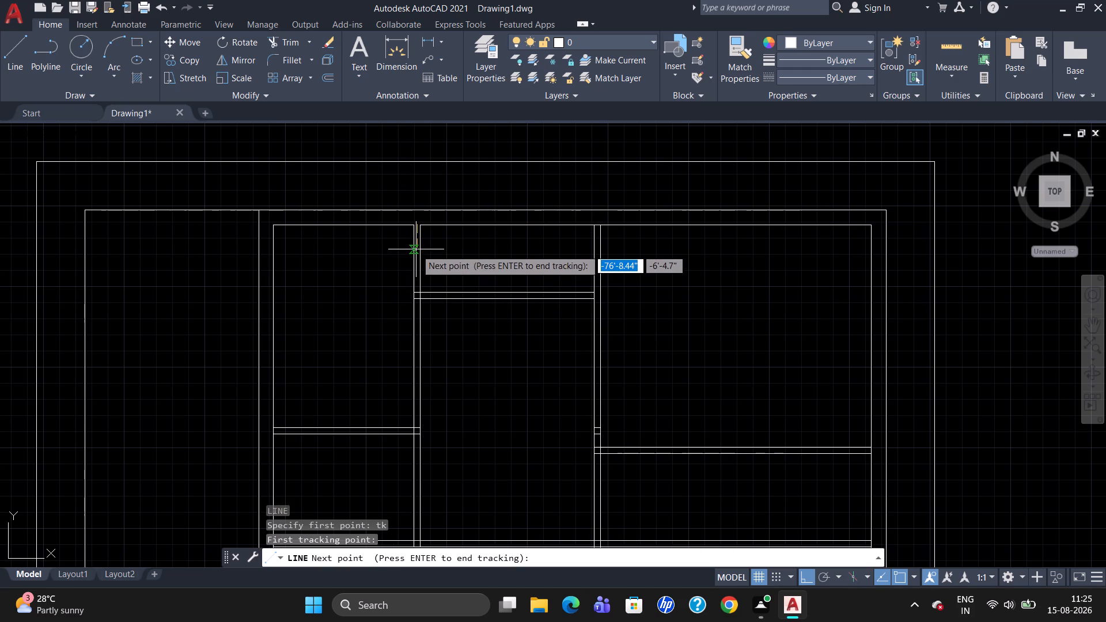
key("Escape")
Draw a horizontal line about 5'-4.5" long westward from the top-left room's east wall, starting 2' below the top wall.
key("l")
key("Return")
type("tj")
key("BackSpace")
key("k")
key("Return")
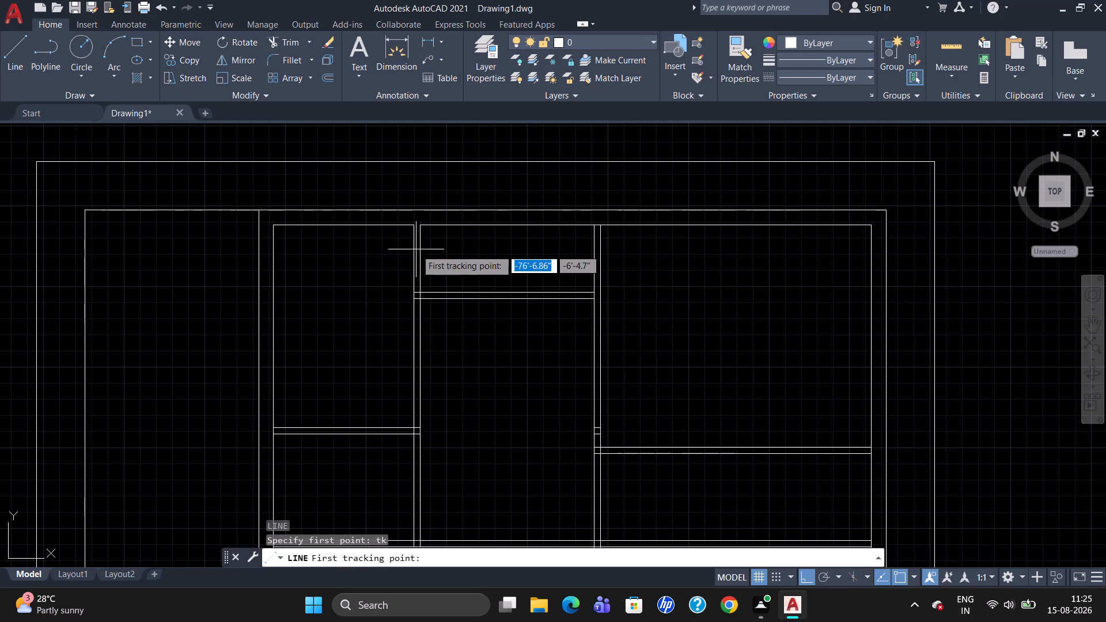
left_click(414, 229)
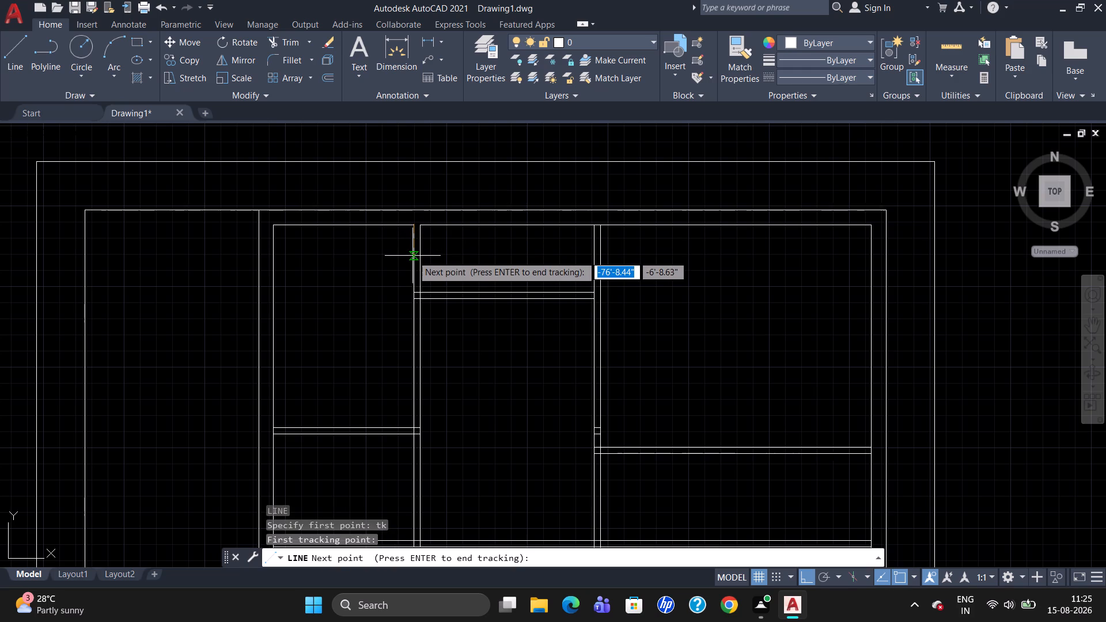
type("2'")
key("Return")
key("Return")
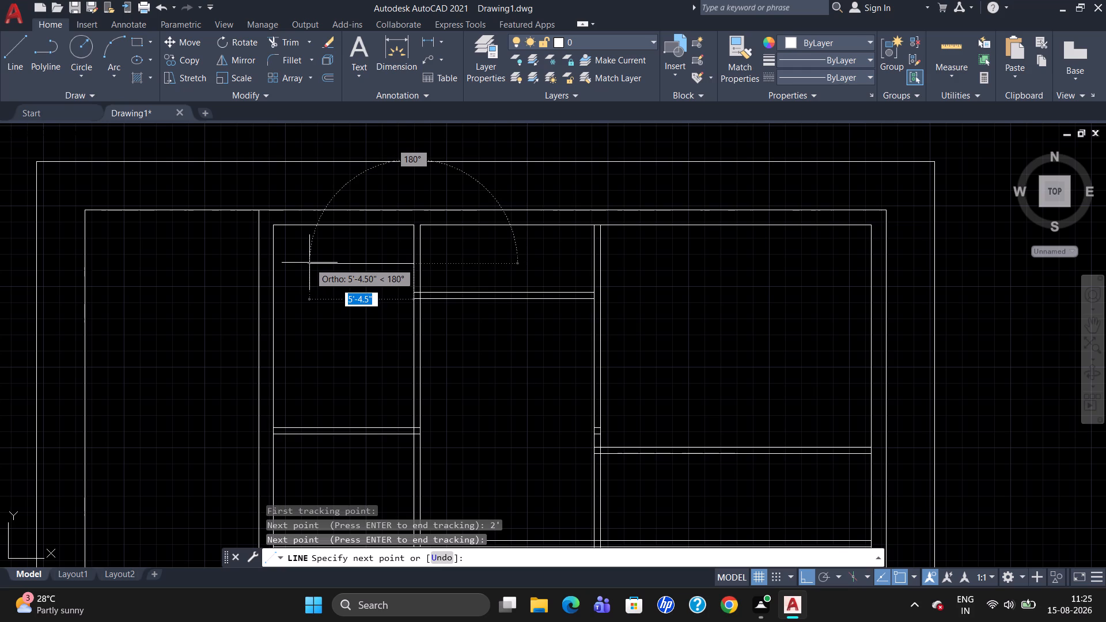
left_click(309, 263)
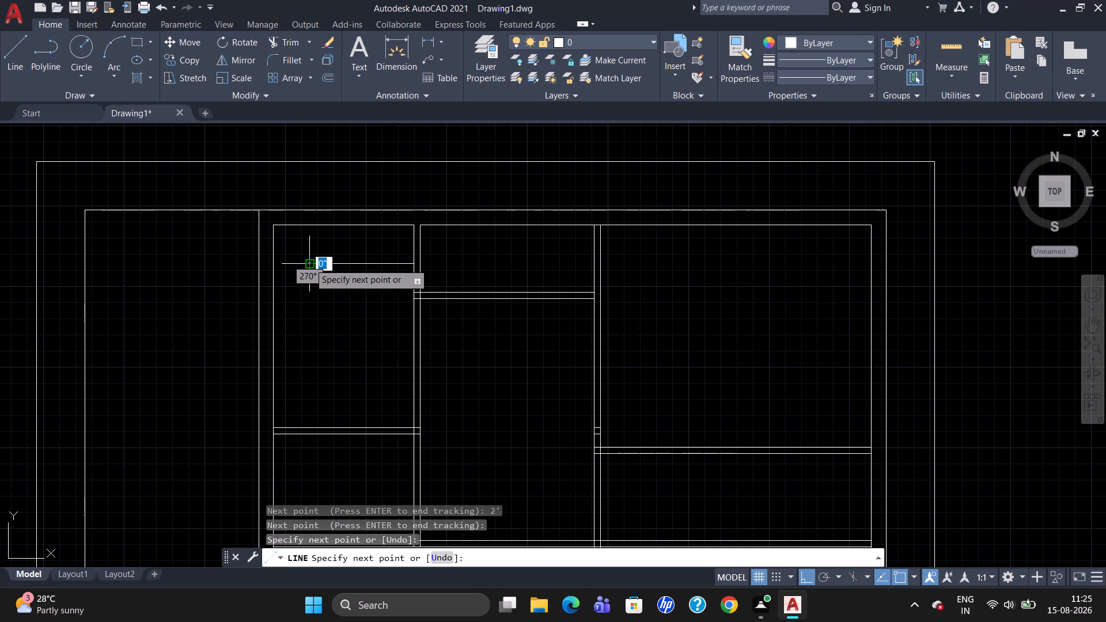
key("Escape")
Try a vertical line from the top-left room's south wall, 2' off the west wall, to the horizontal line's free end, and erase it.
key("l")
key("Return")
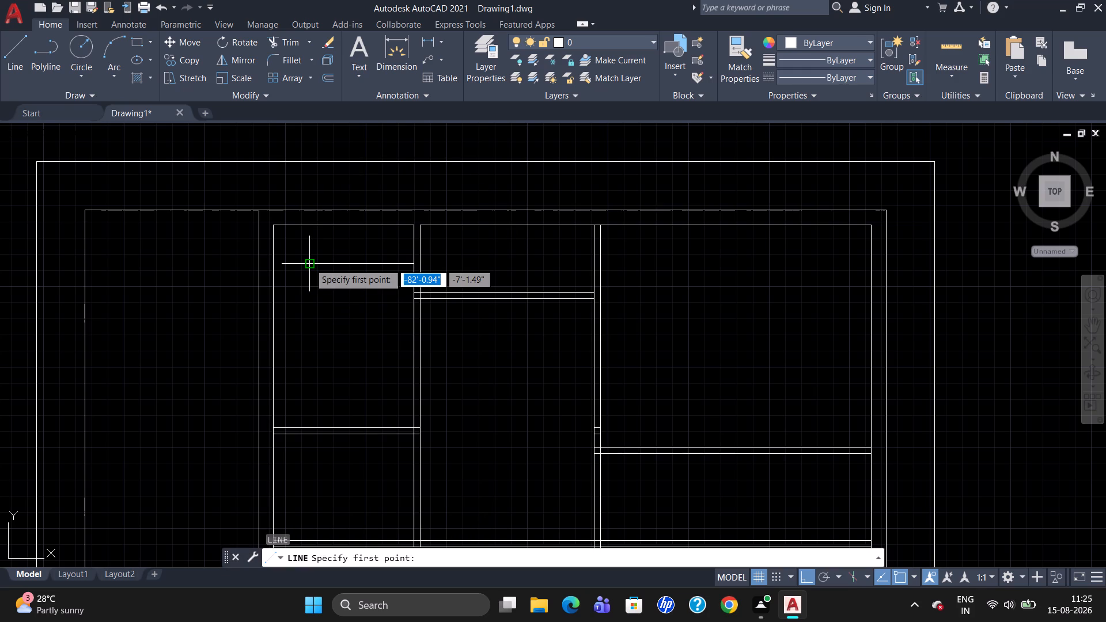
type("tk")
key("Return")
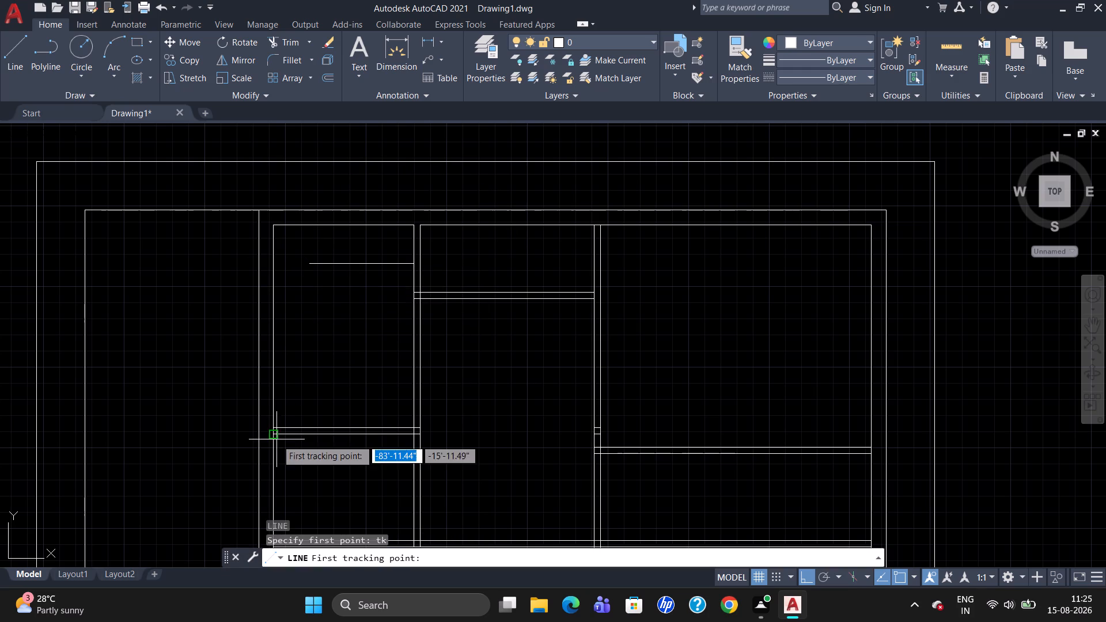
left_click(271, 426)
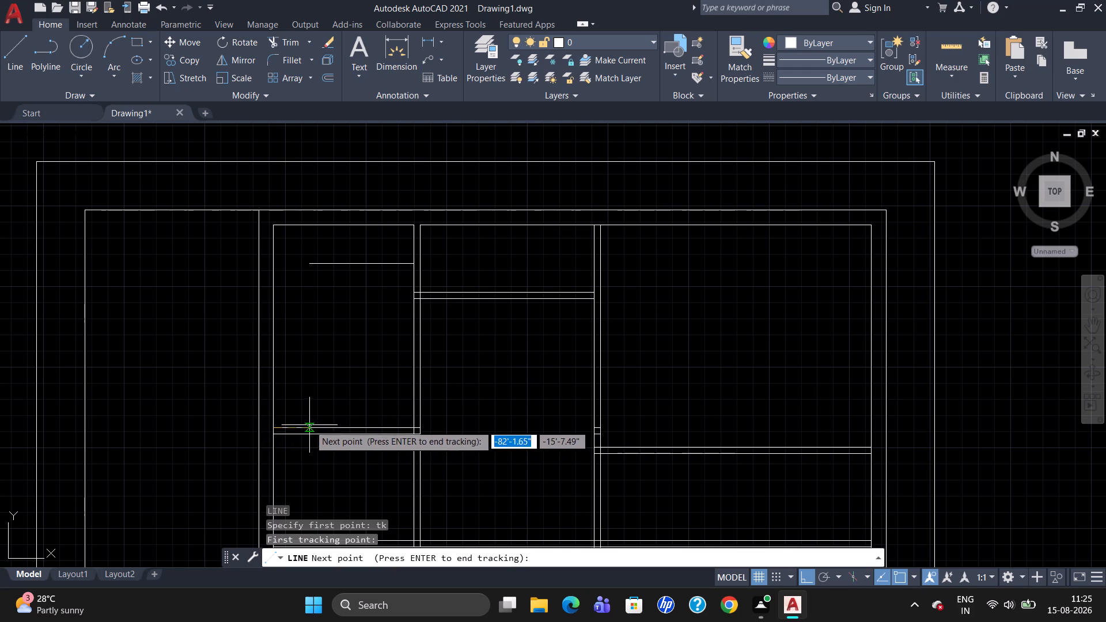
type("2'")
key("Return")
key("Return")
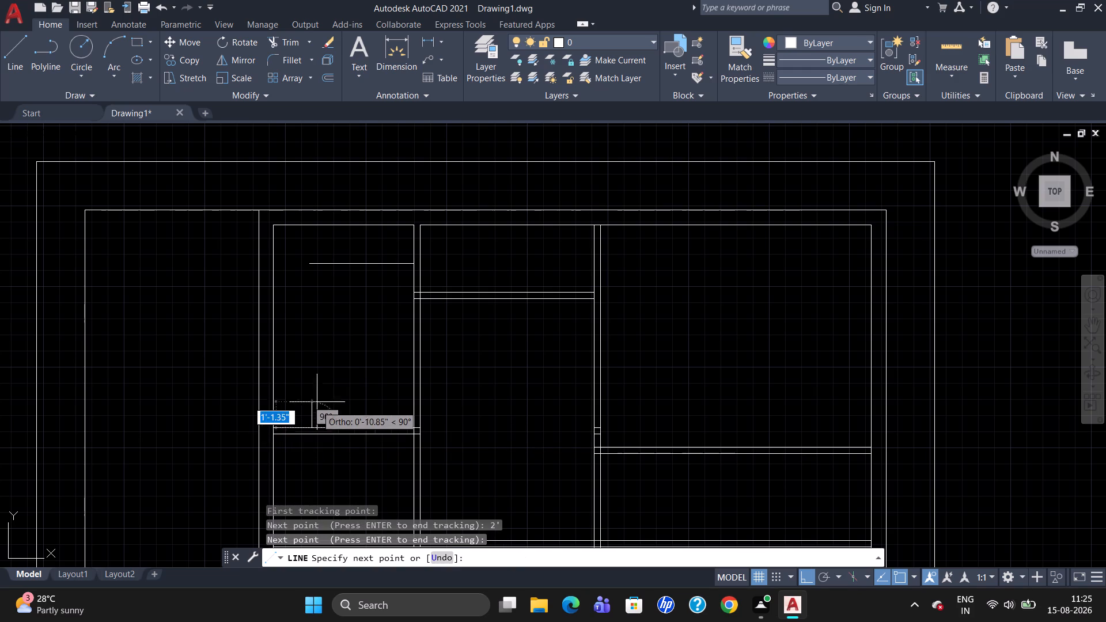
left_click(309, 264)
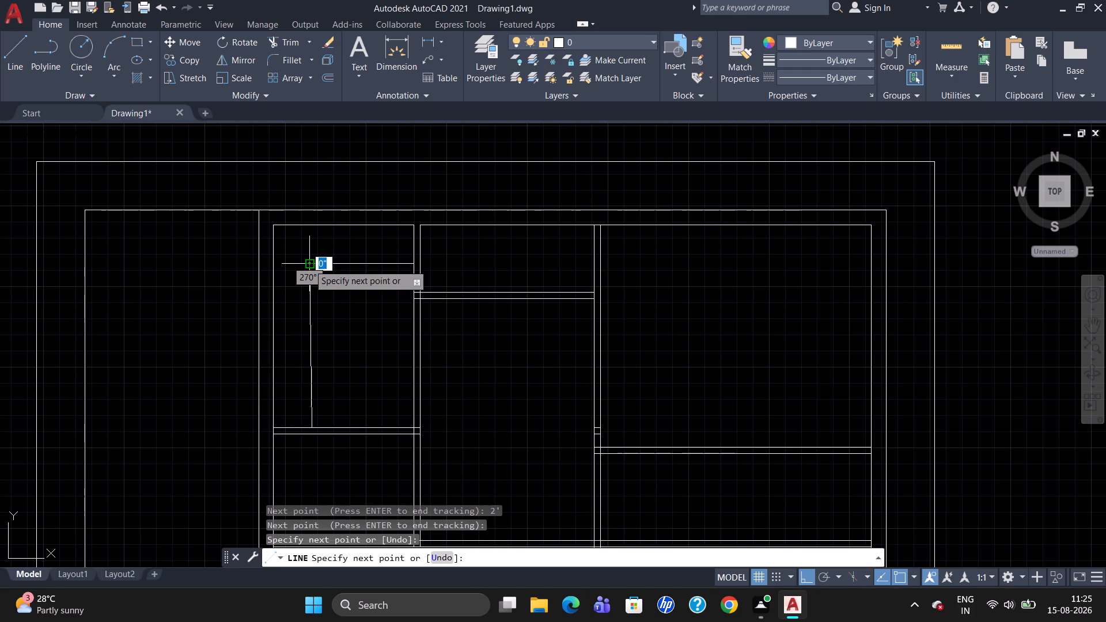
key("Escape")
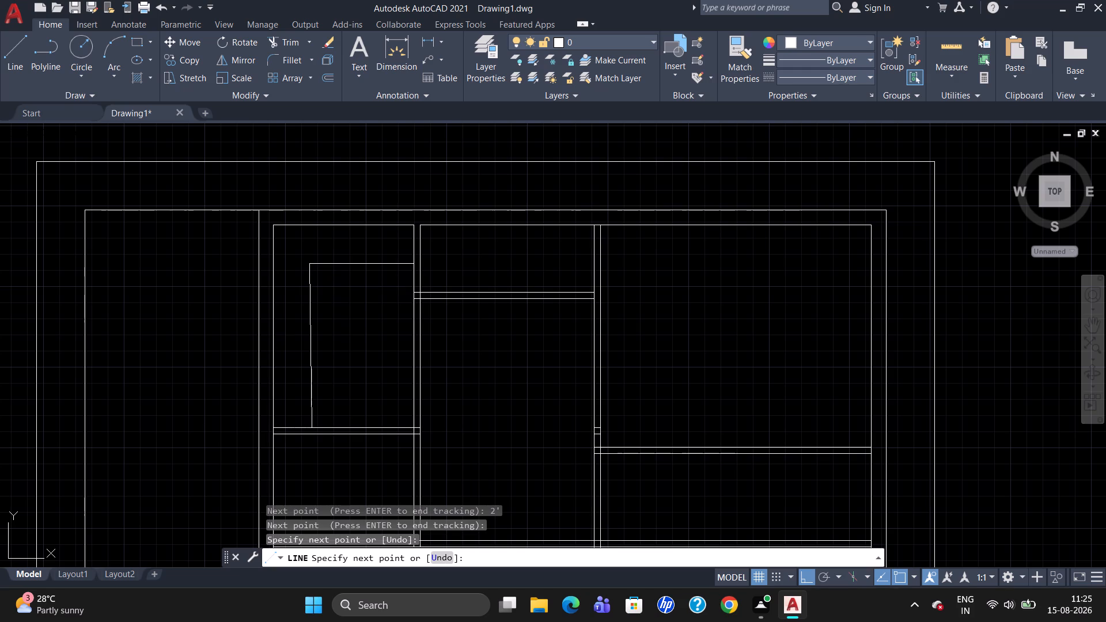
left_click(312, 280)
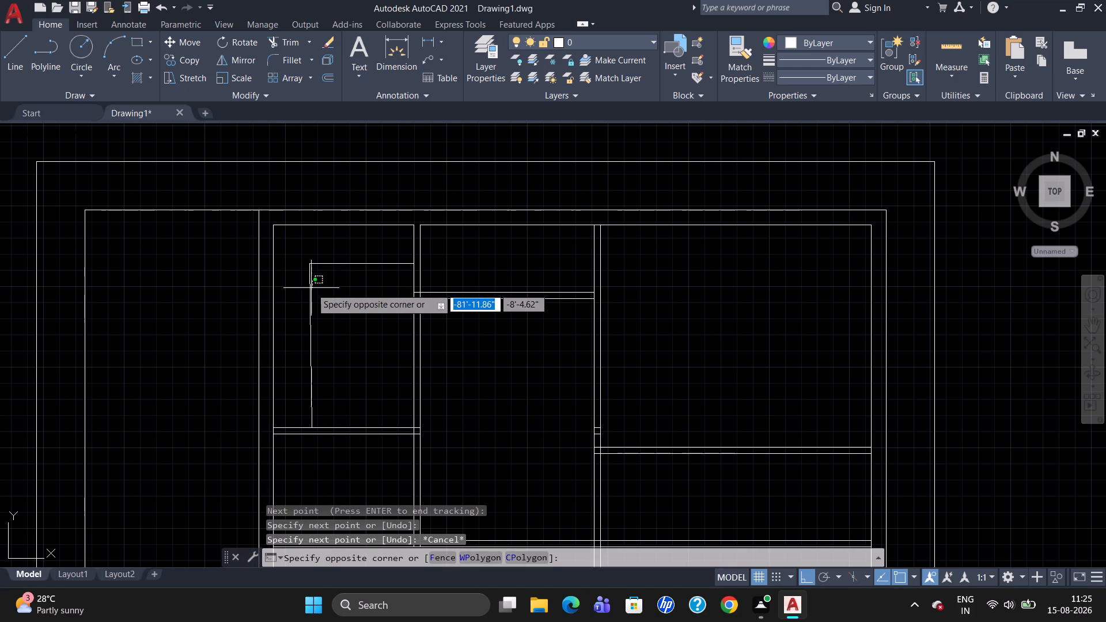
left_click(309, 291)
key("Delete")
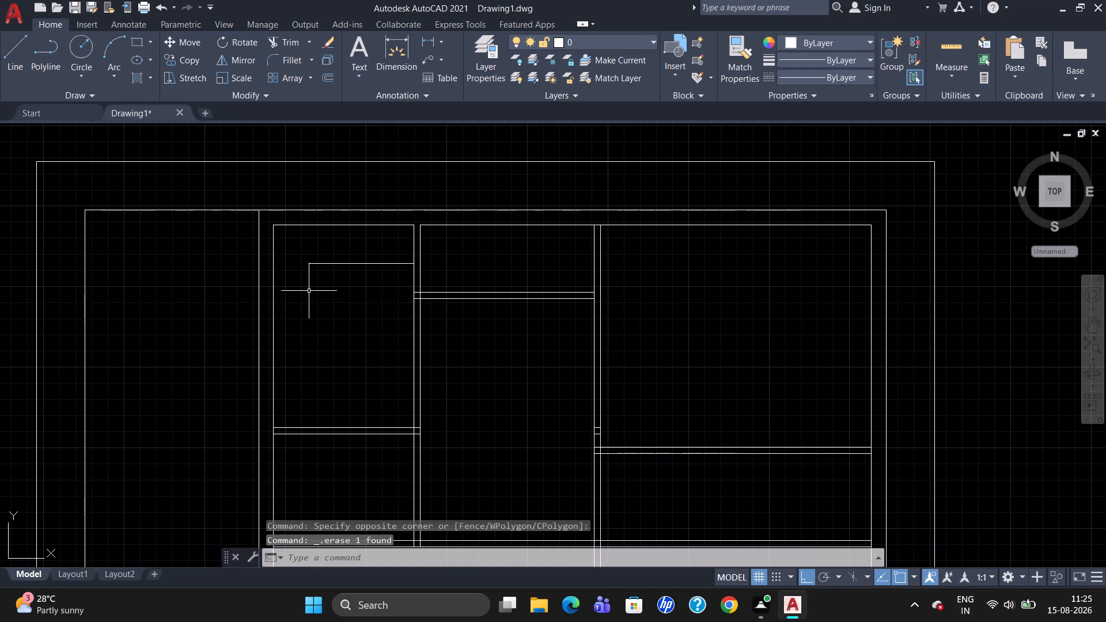
Draw a vertical line from the top-left room's south wall, 2' off the west wall, straight up to the horizontal line.
key("l")
key("Return")
type("tk")
key("Return")
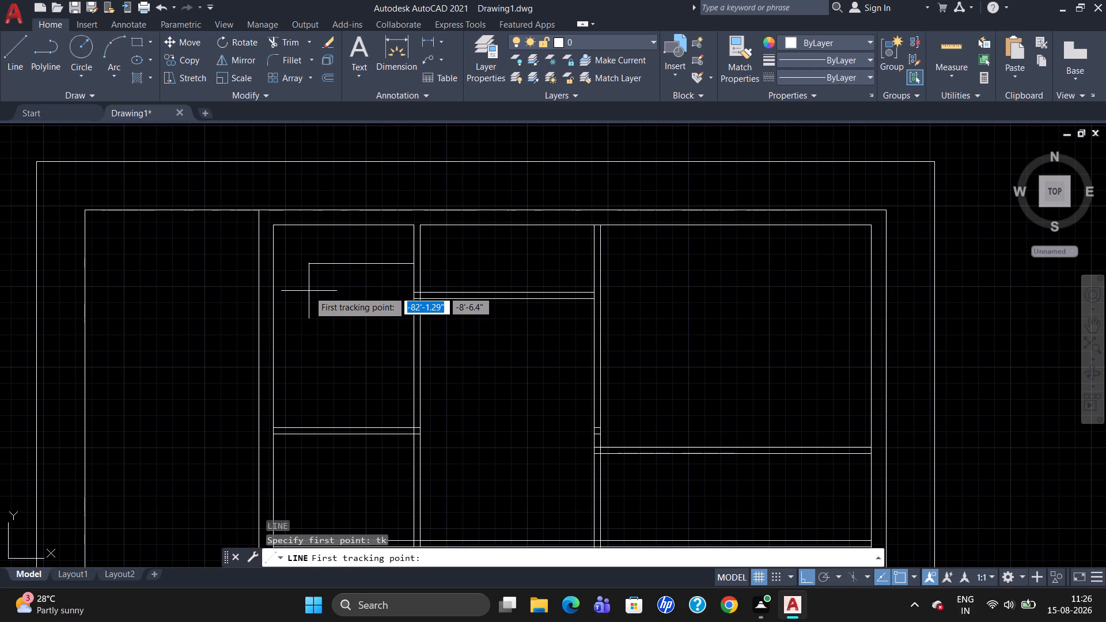
left_click(270, 426)
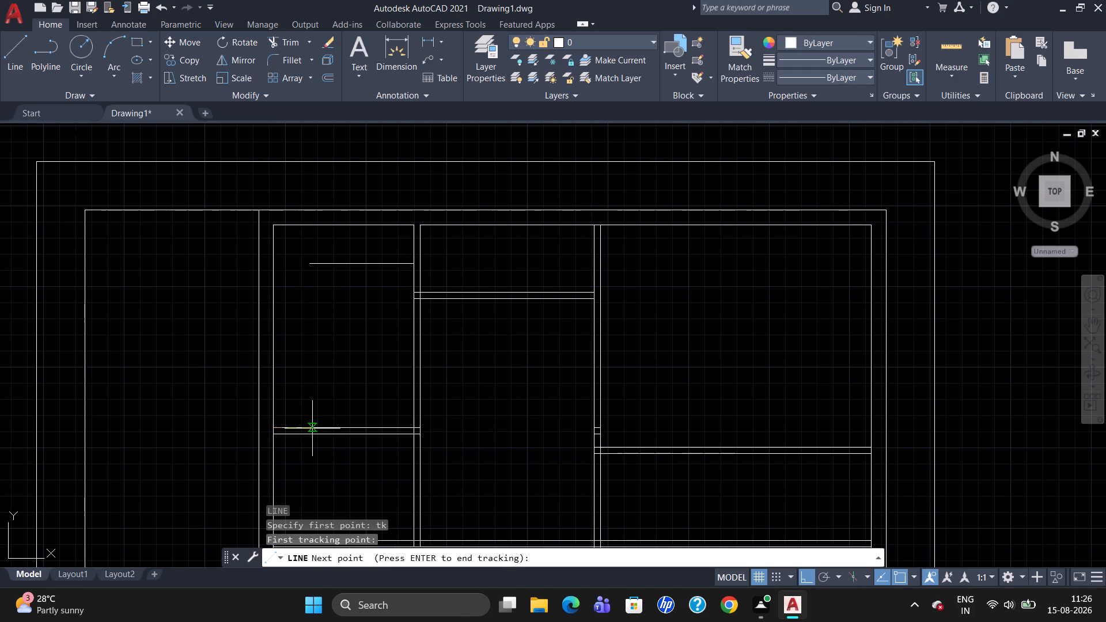
type("2'")
key("Return")
key("Return")
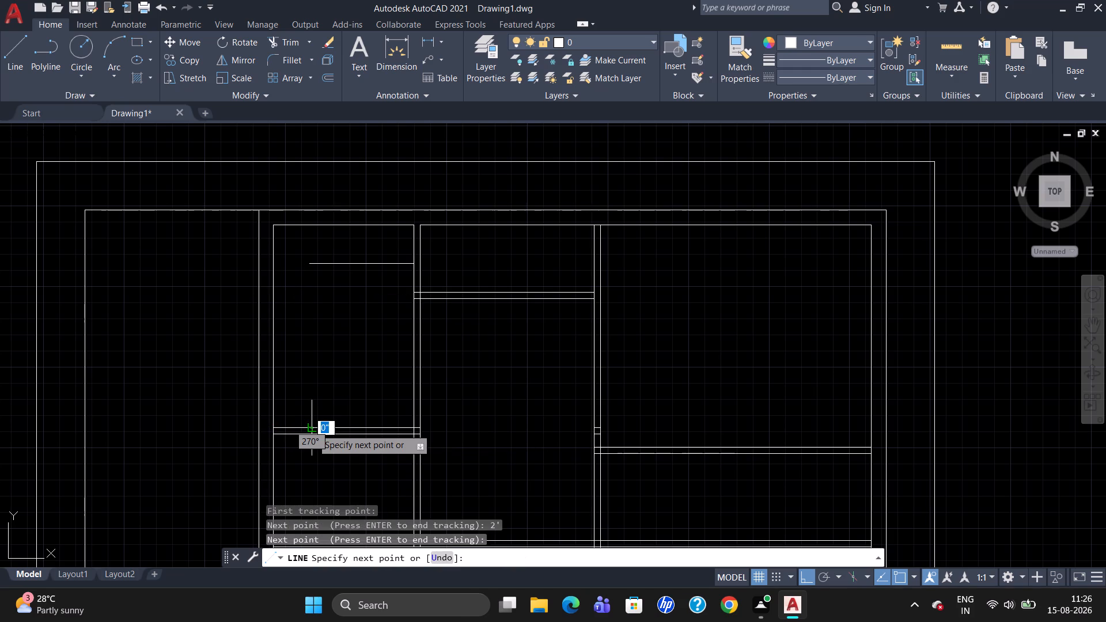
left_click(314, 258)
key("Escape")
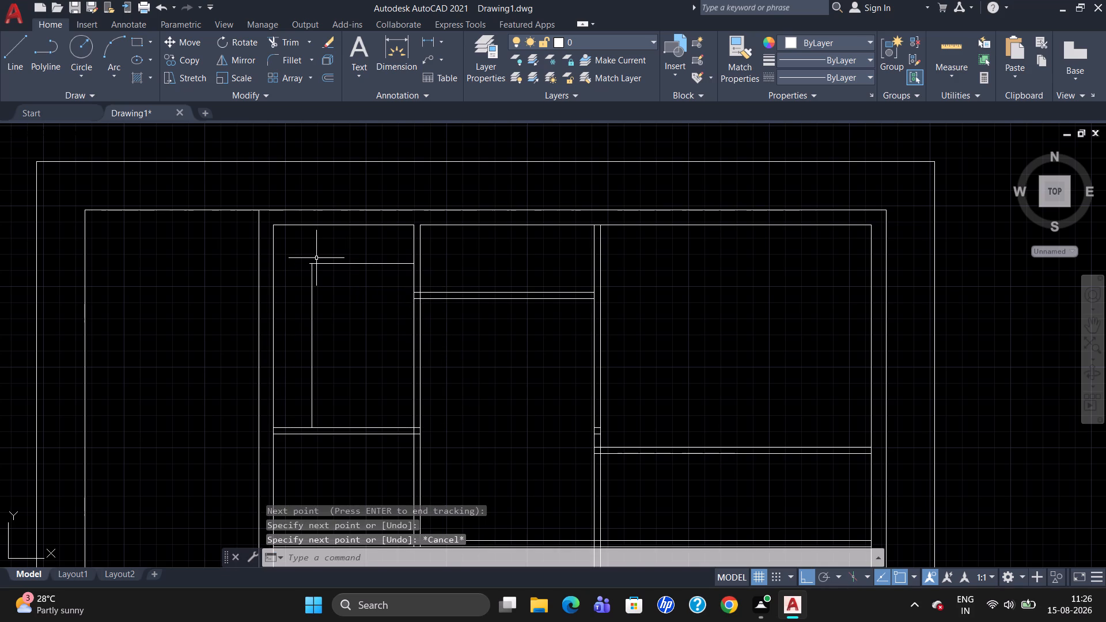
Trim the short overhang of the horizontal line beyond the vertical line to form a clean corner.
scroll(285, 325, "up", 2)
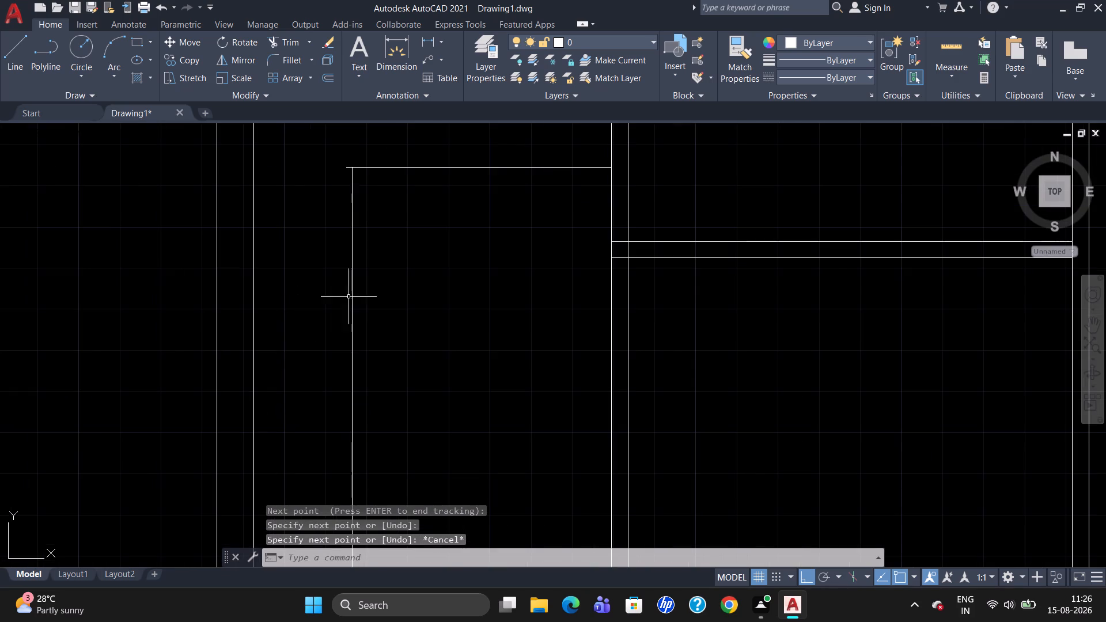
scroll(369, 279, "down", 2)
type("tr")
key("Return")
key("Return")
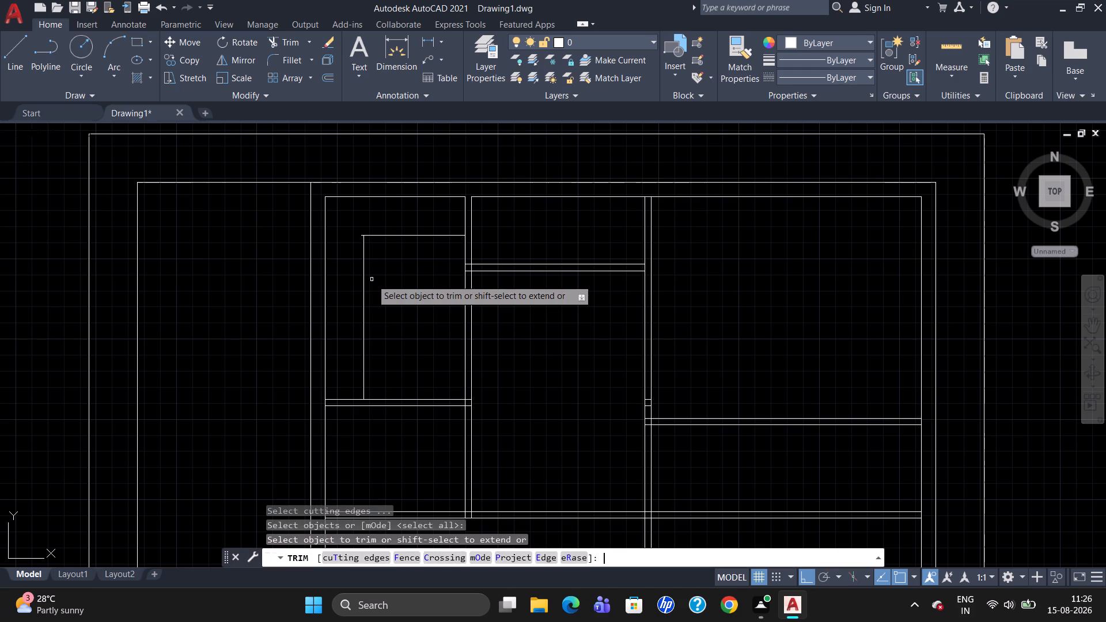
left_click(361, 233)
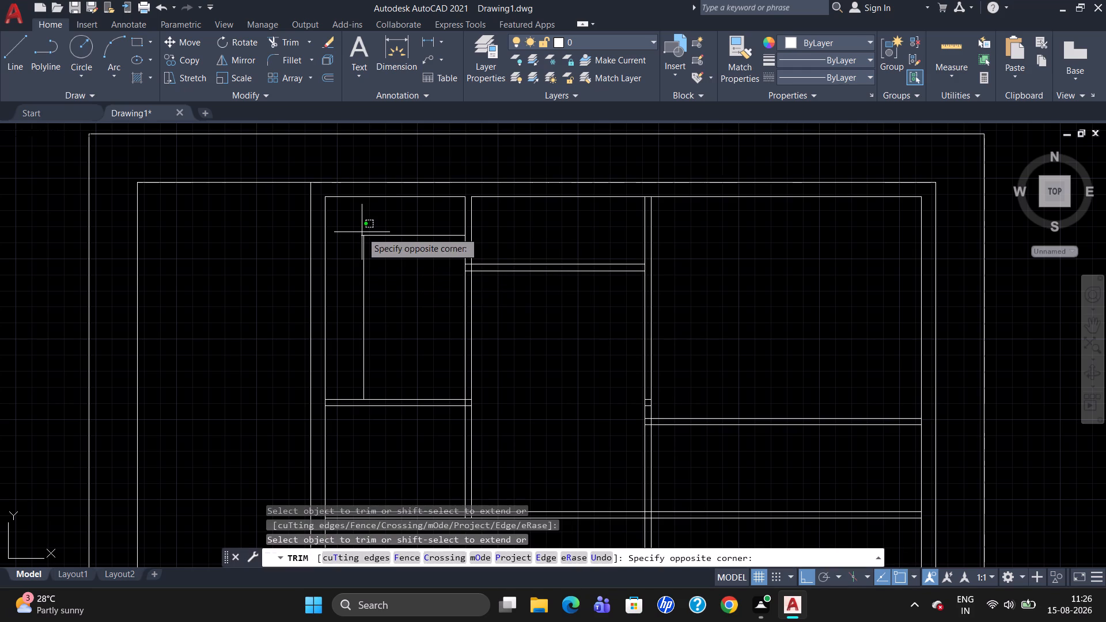
left_click(360, 237)
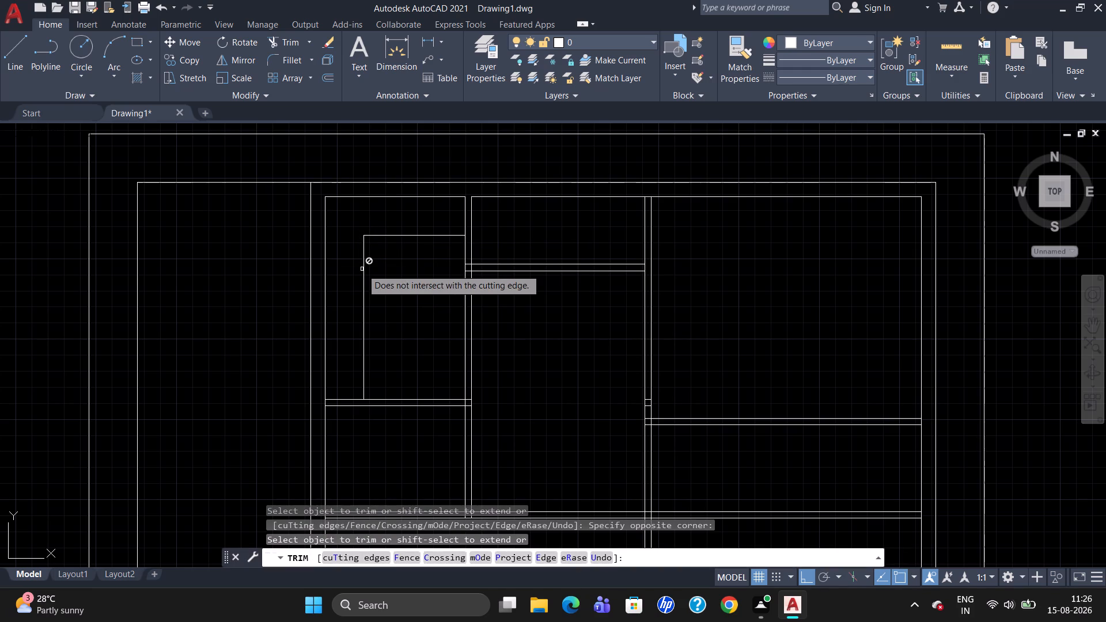
key("Escape")
Trim the piece of the top middle room's east wall line lying between the two partition lines.
scroll(389, 278, "down", 3)
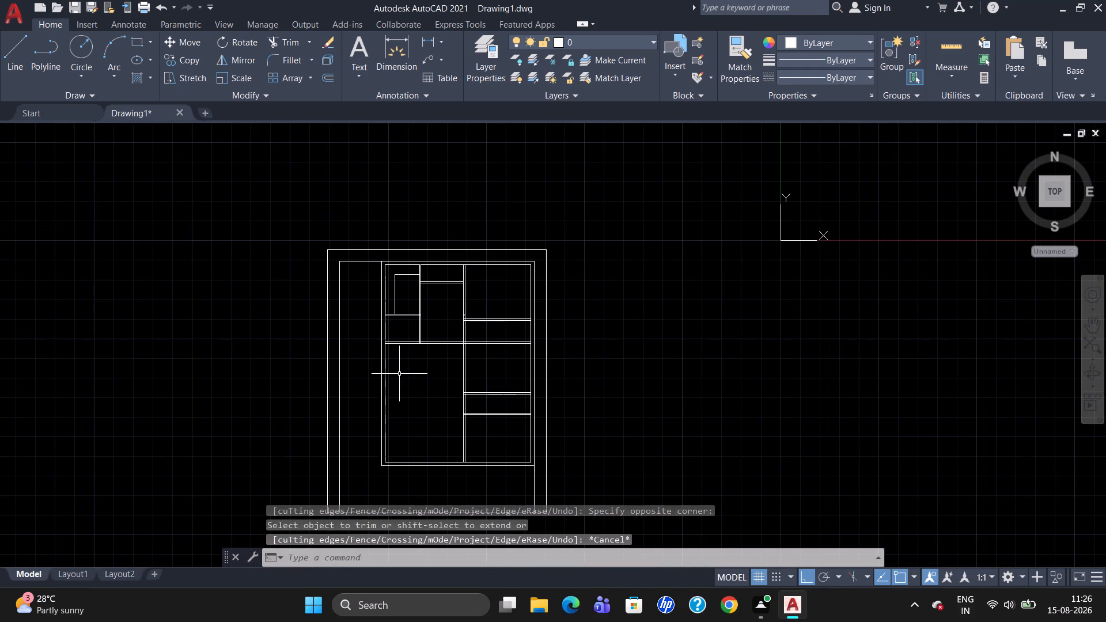
scroll(434, 340, "up", 2)
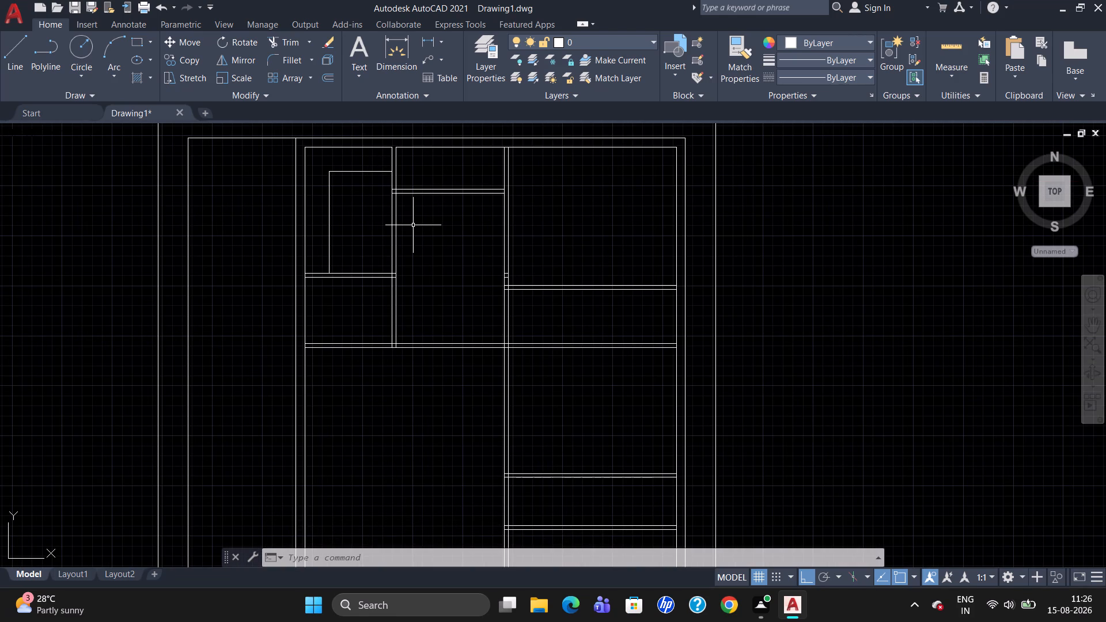
scroll(406, 160, "up", 1)
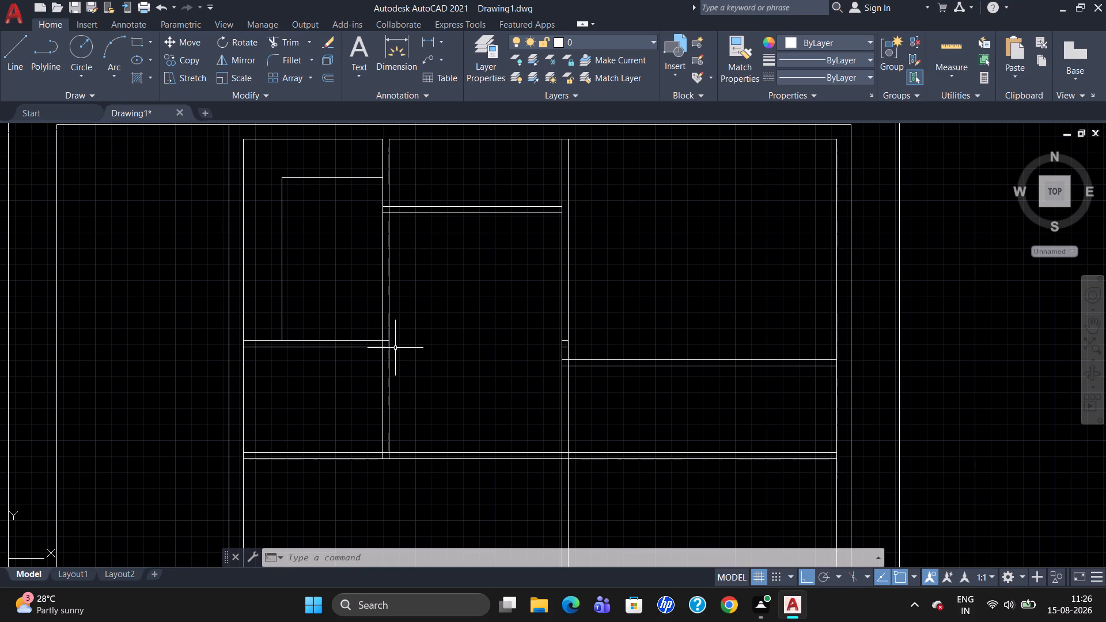
scroll(409, 359, "up", 1)
scroll(406, 356, "down", 1)
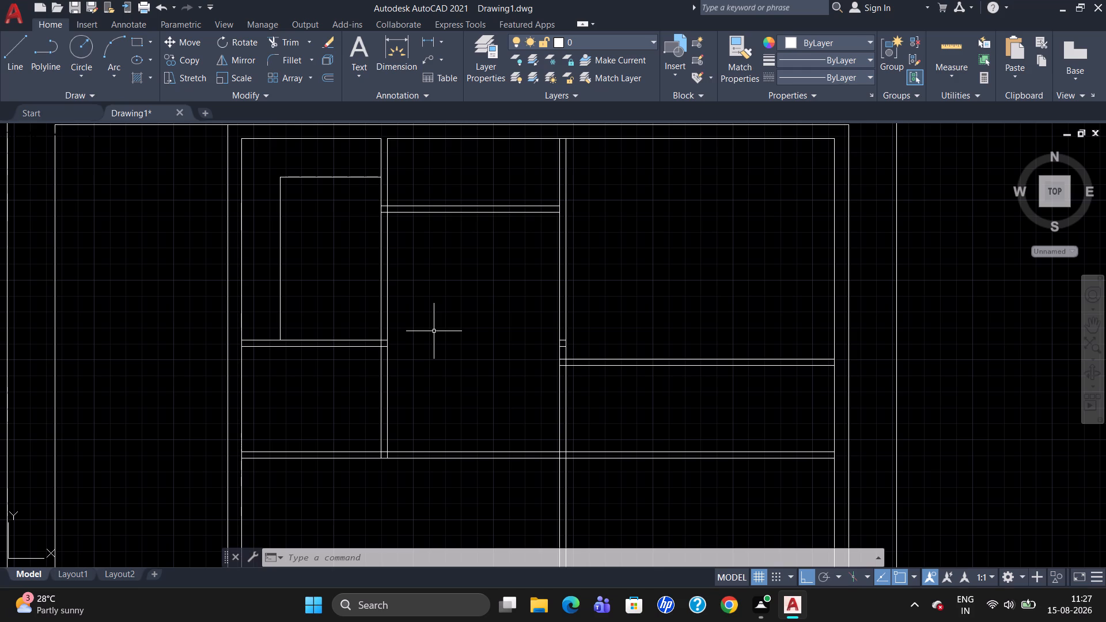
scroll(404, 356, "up", 1)
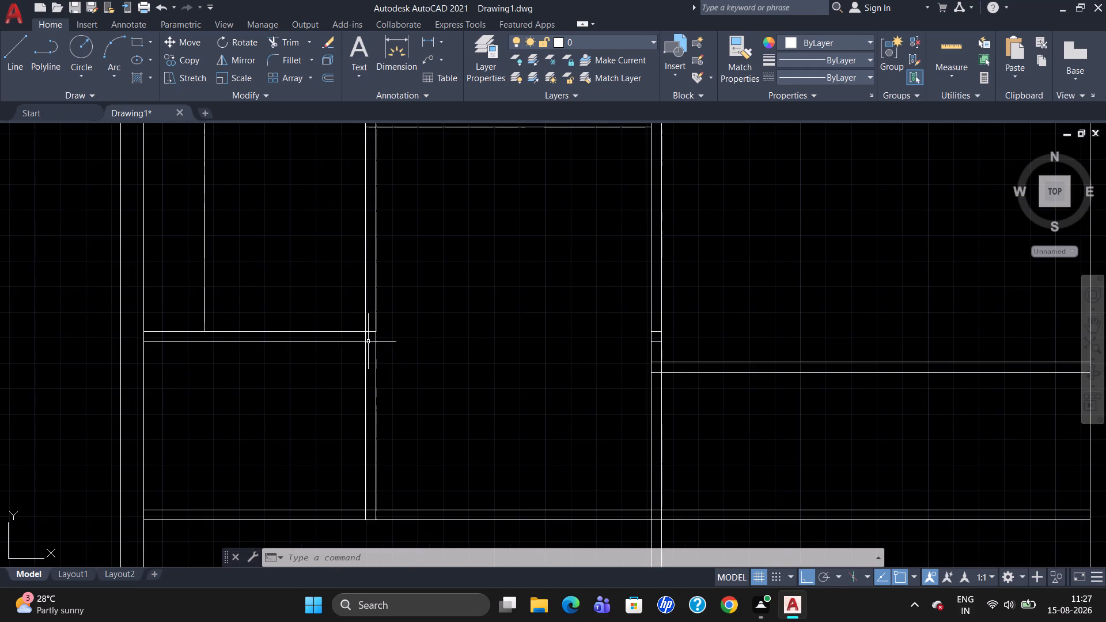
scroll(370, 341, "down", 1)
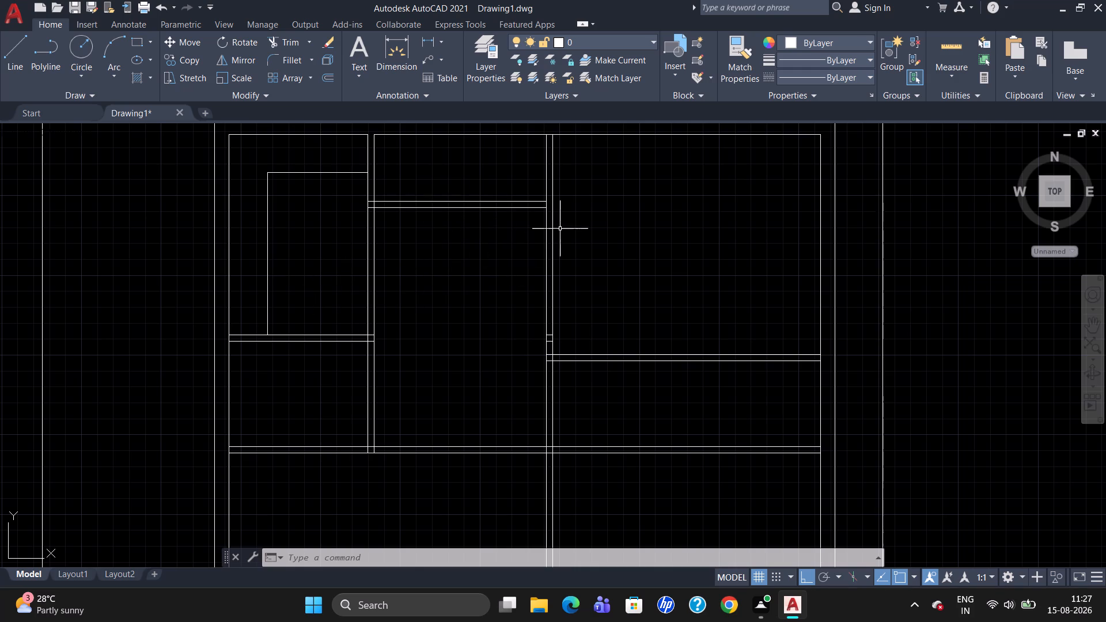
type("tr")
key("Return")
key("Return")
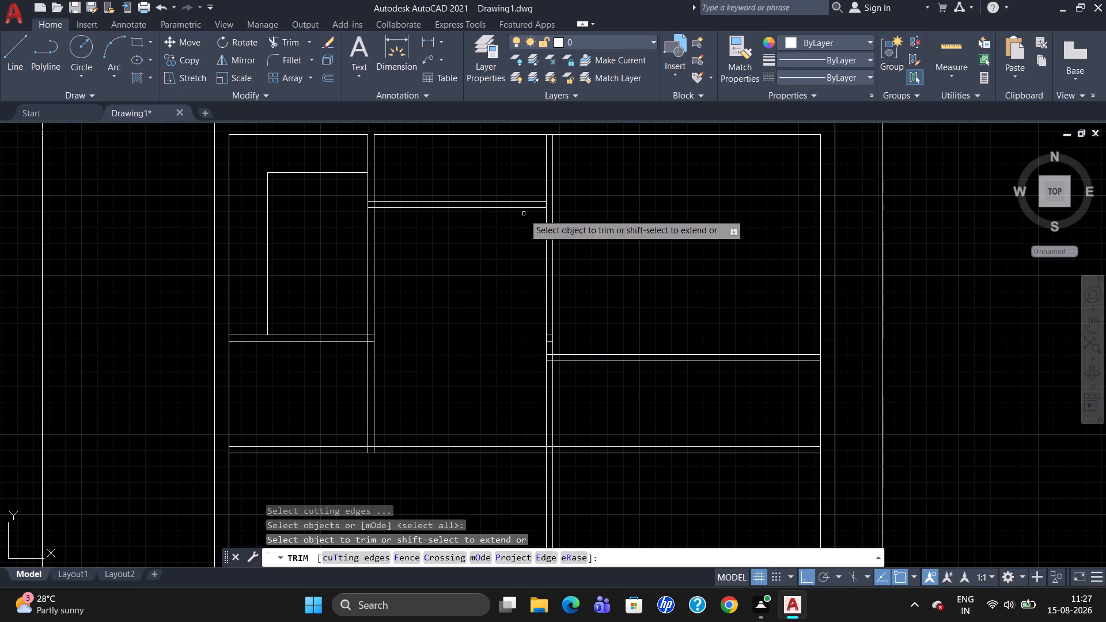
left_click(546, 206)
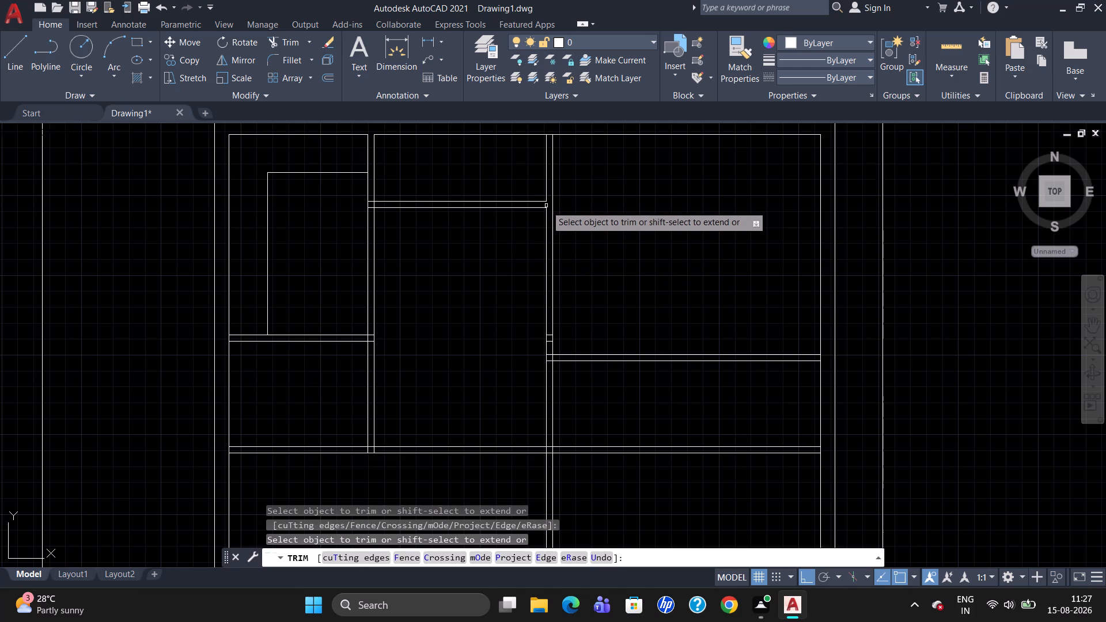
key("Escape")
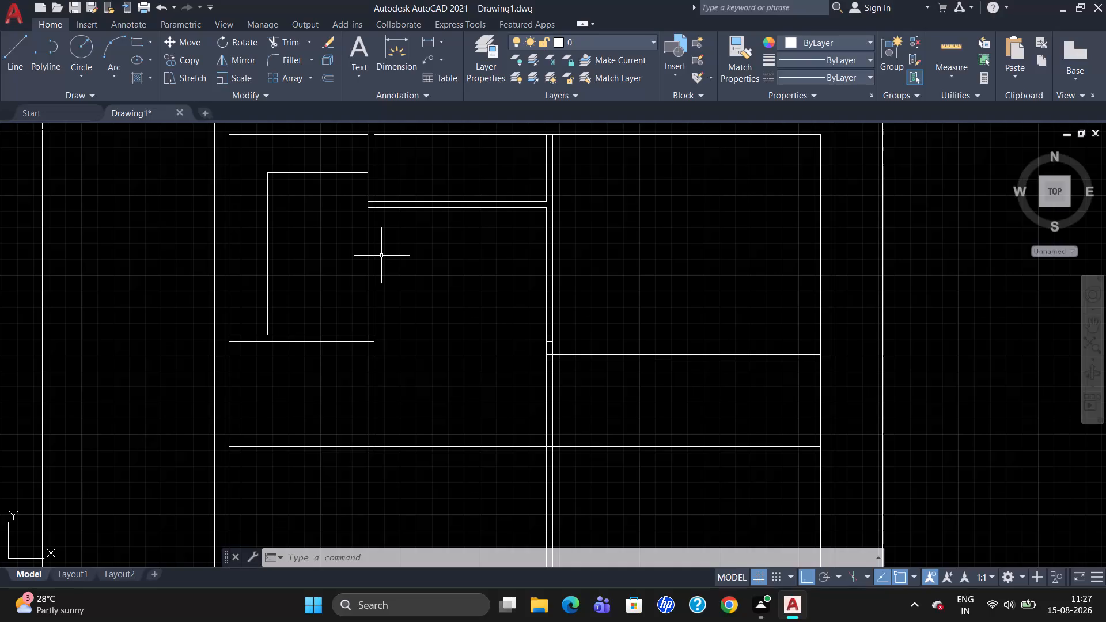
Trim the partition's junction with the middle room's west wall, removing both line ends inside the wall and the wall piece between them.
type("tr")
key("Return")
key("Return")
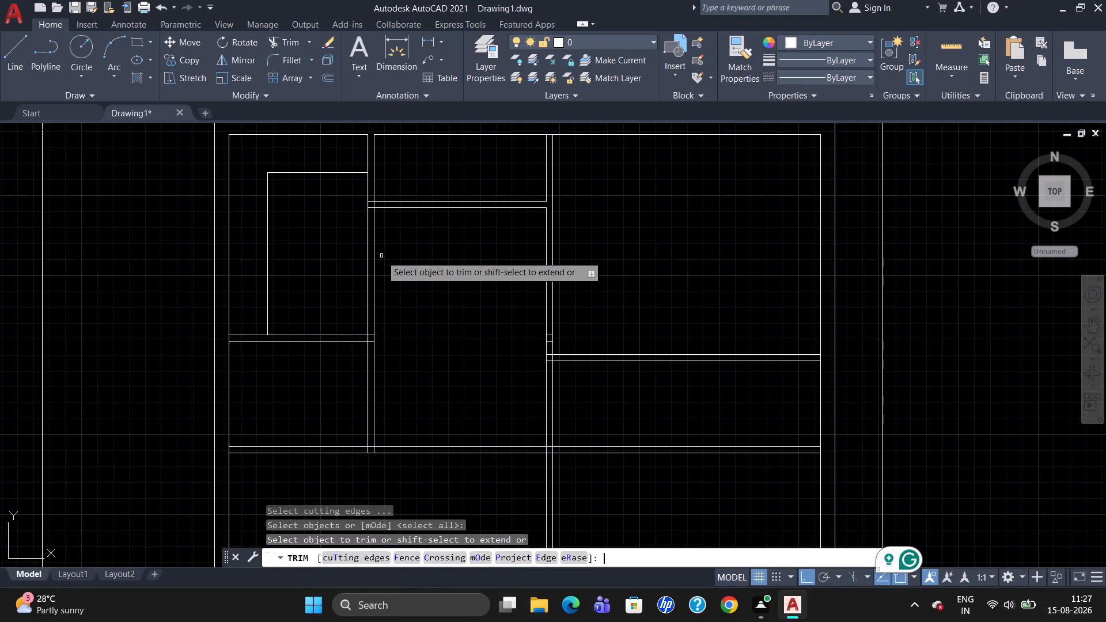
left_click(372, 200)
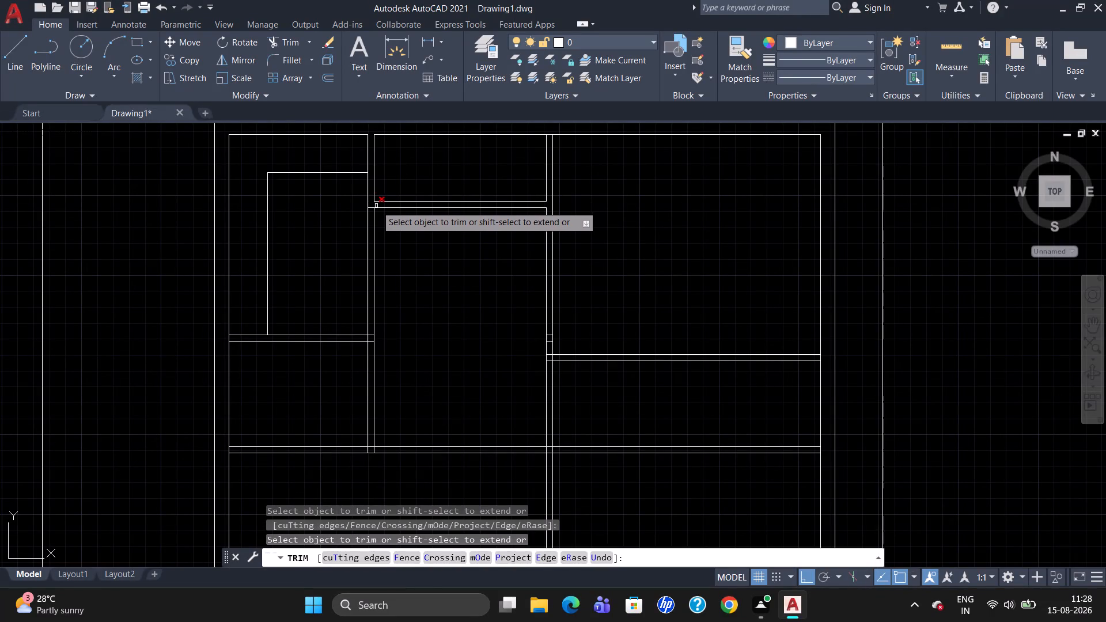
left_click(374, 205)
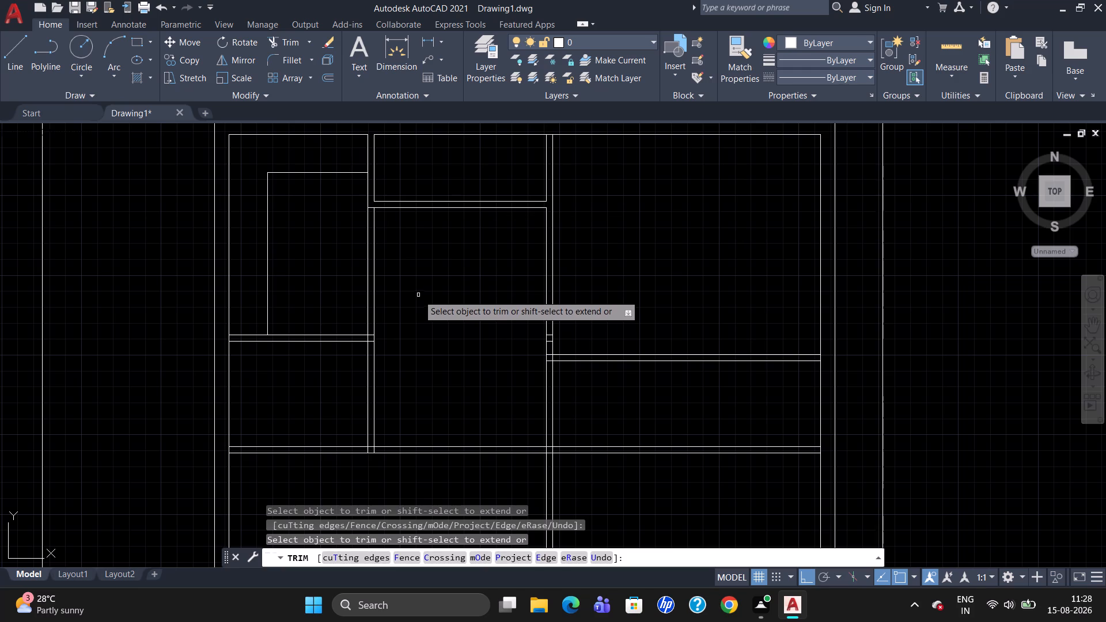
left_click(371, 208)
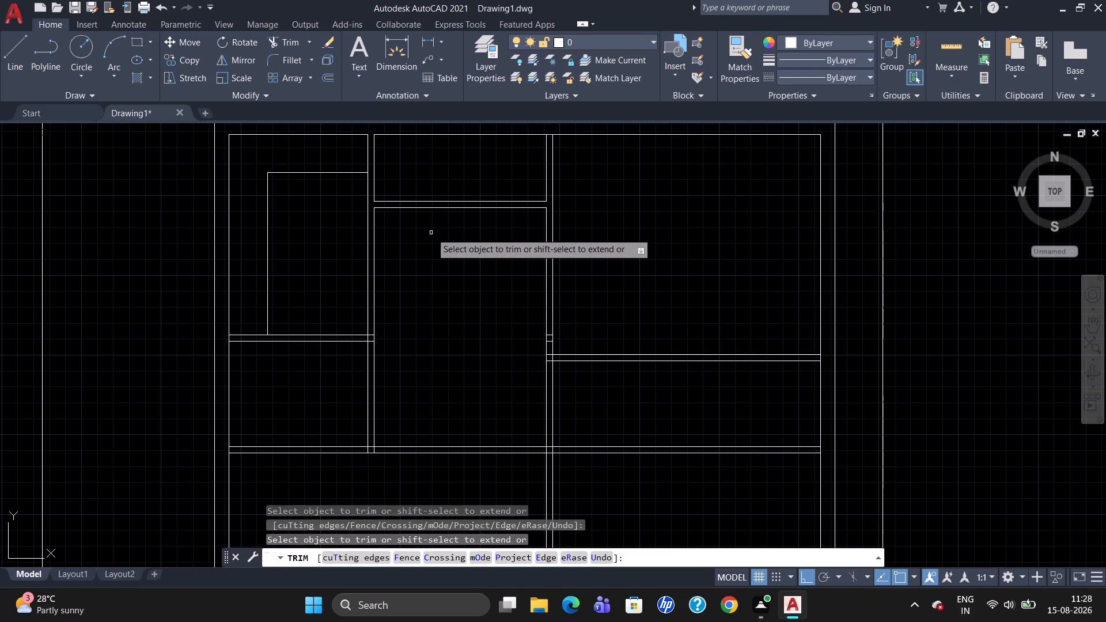
key("l")
key("Return")
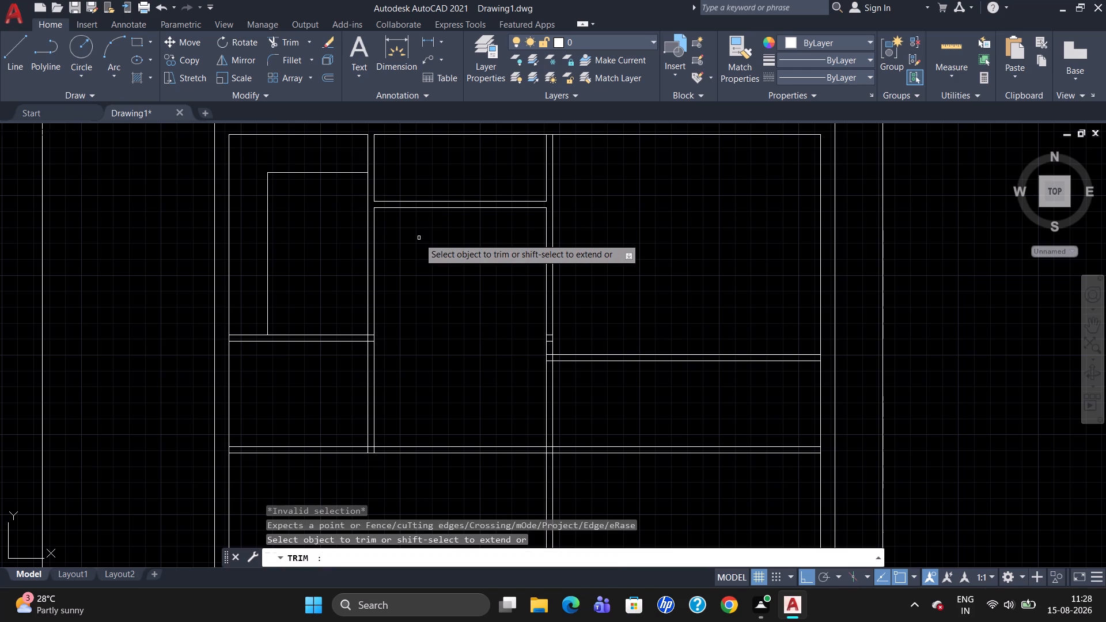
Draw a short horizontal line across the wall between the top-left and middle rooms, just below the middle room's top partition.
key("Escape")
key("l")
key("Return")
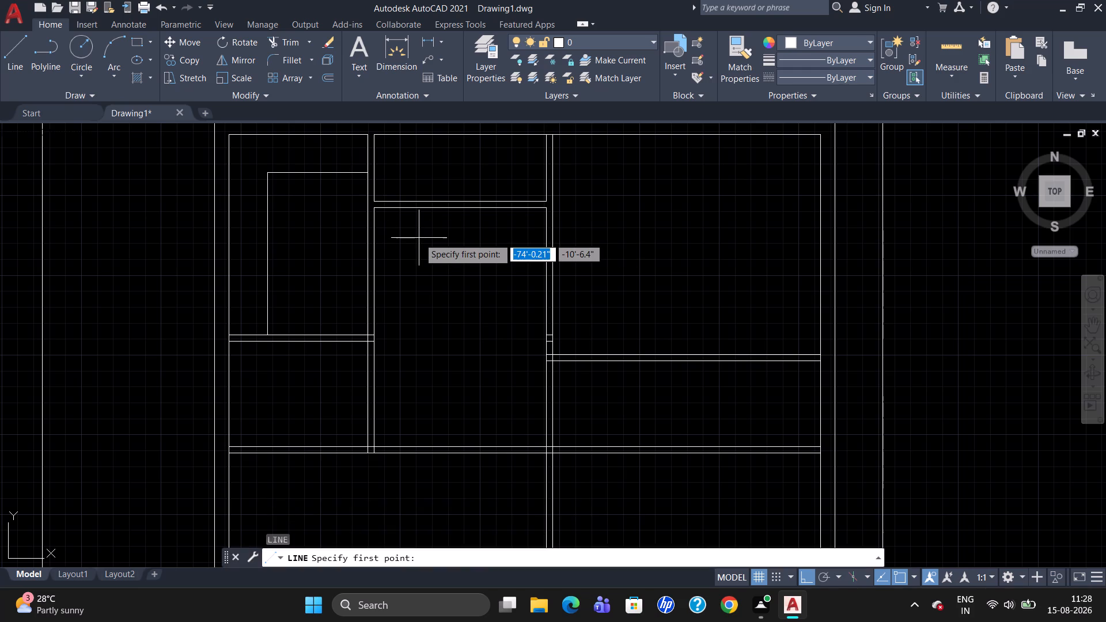
left_click(376, 215)
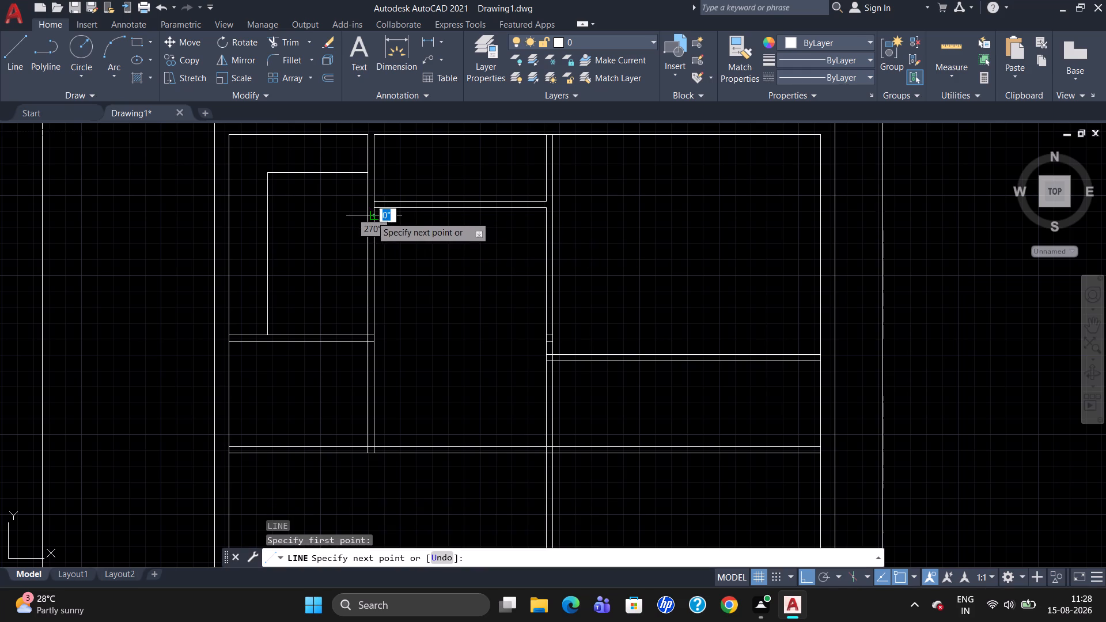
left_click(368, 215)
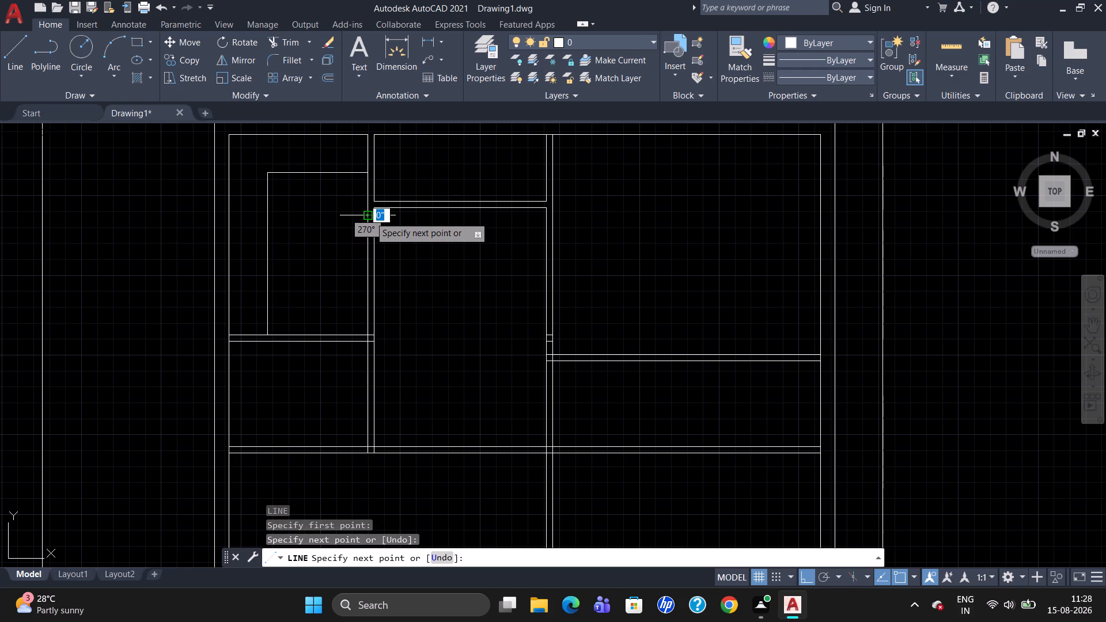
key("Escape")
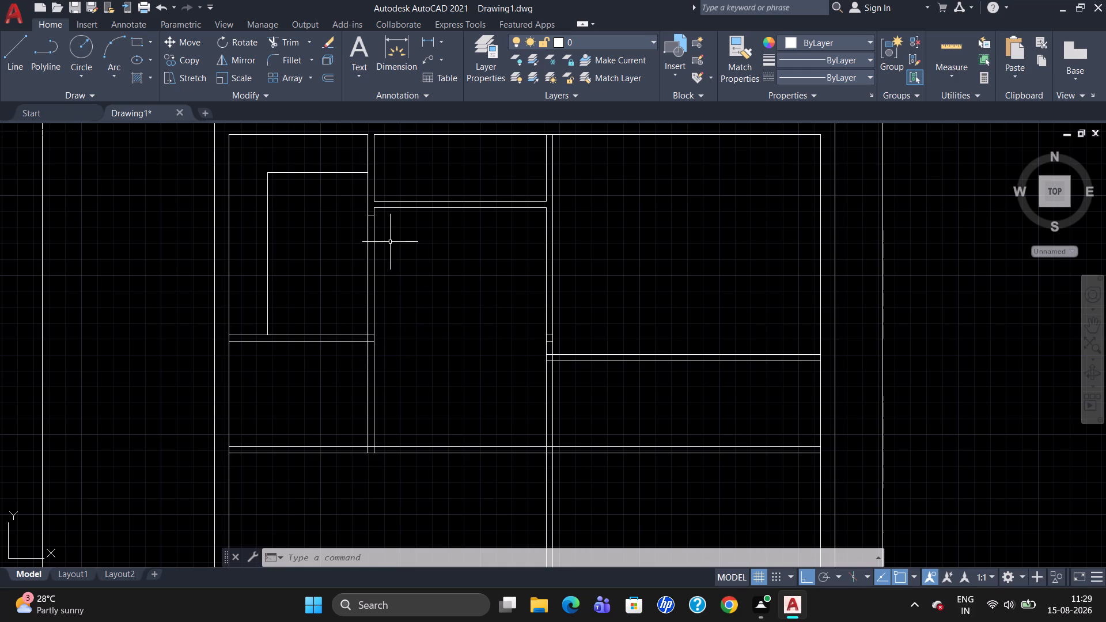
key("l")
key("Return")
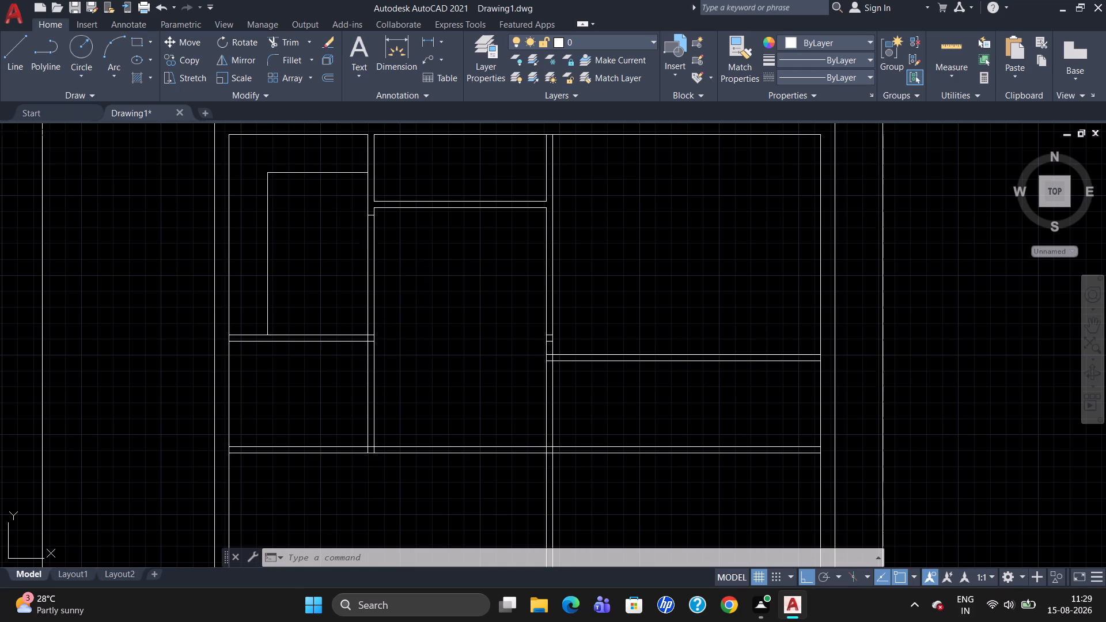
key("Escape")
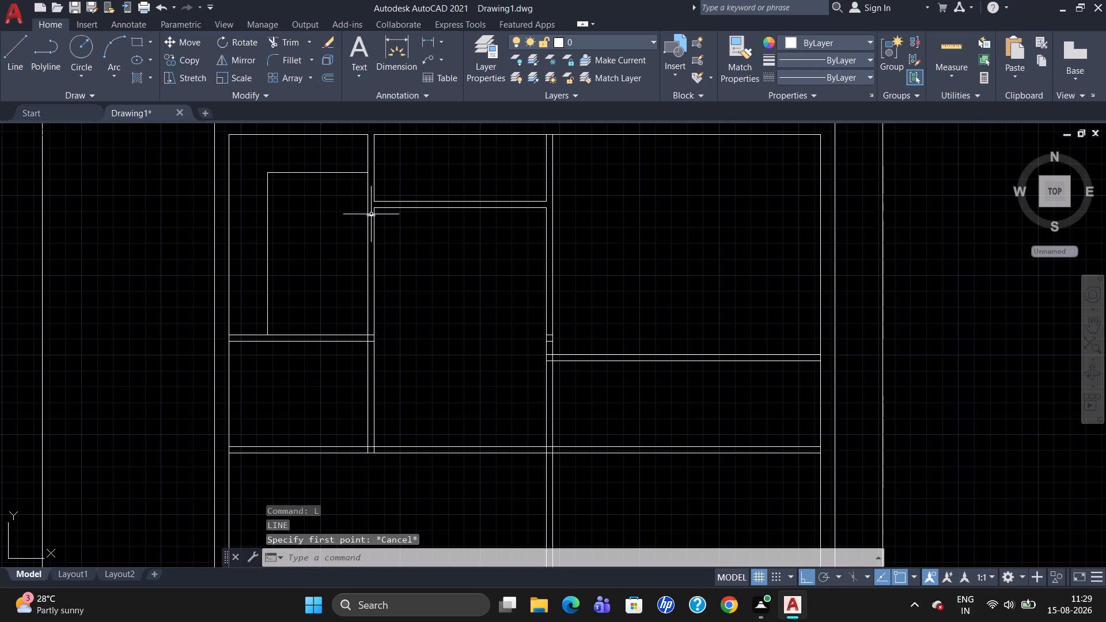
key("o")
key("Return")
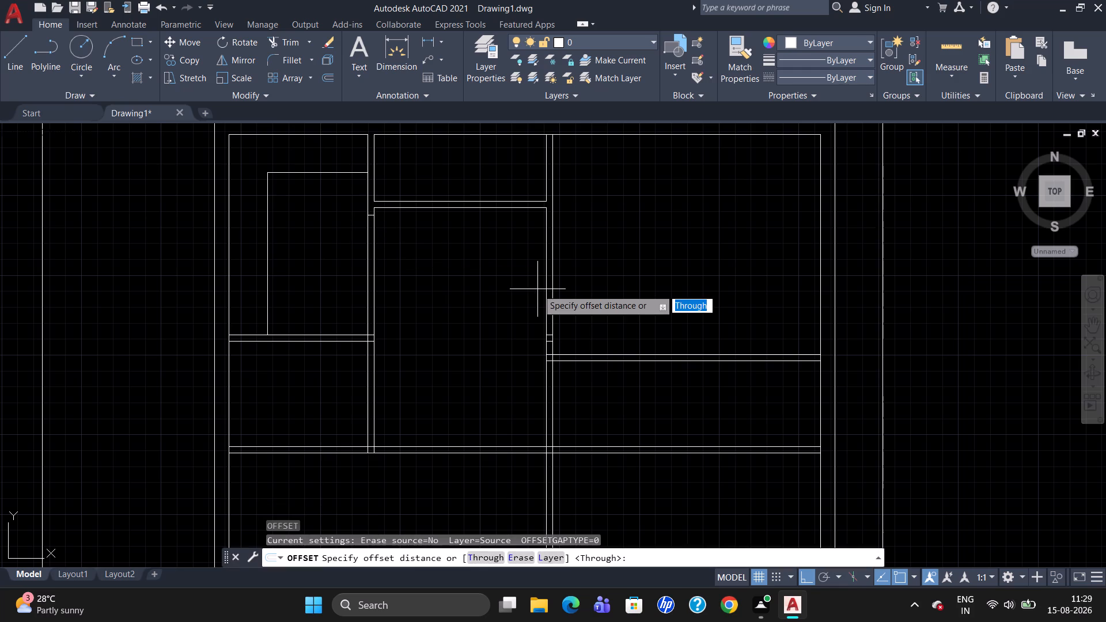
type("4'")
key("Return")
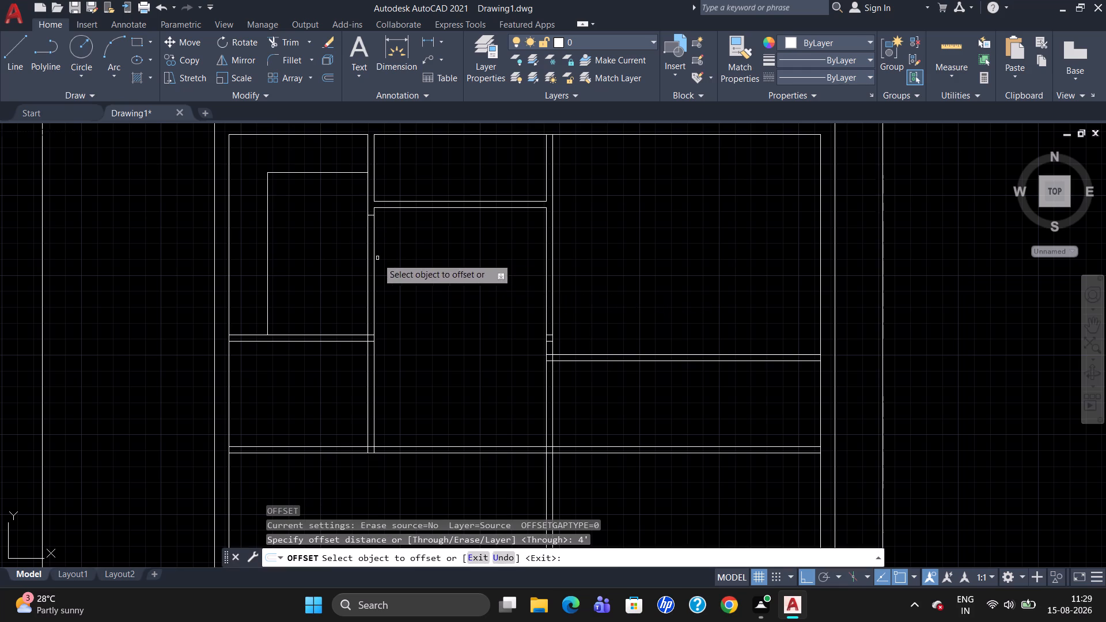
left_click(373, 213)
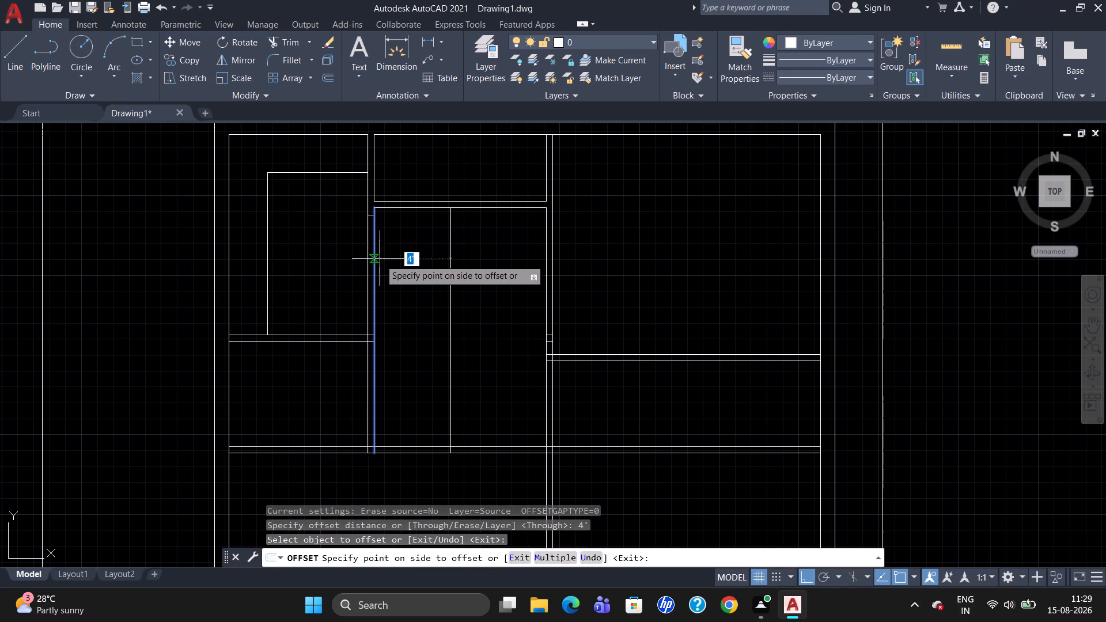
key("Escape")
Offset the short line across the top-left room's east wall 4' downward to mark the other side of the opening.
key("o")
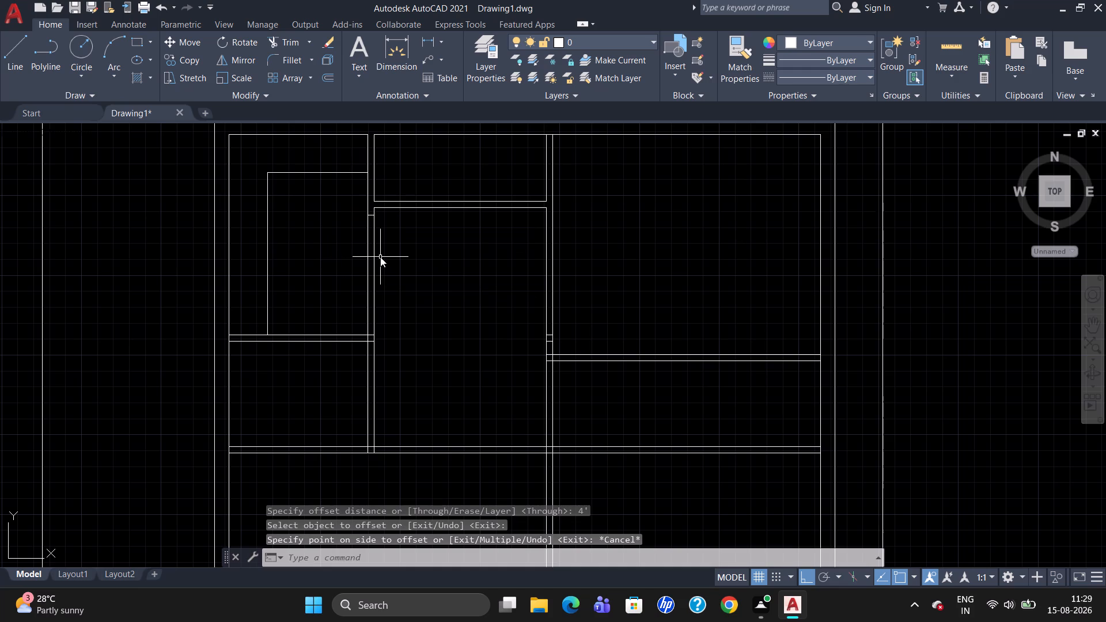
key("Return")
type("4'")
key("Return")
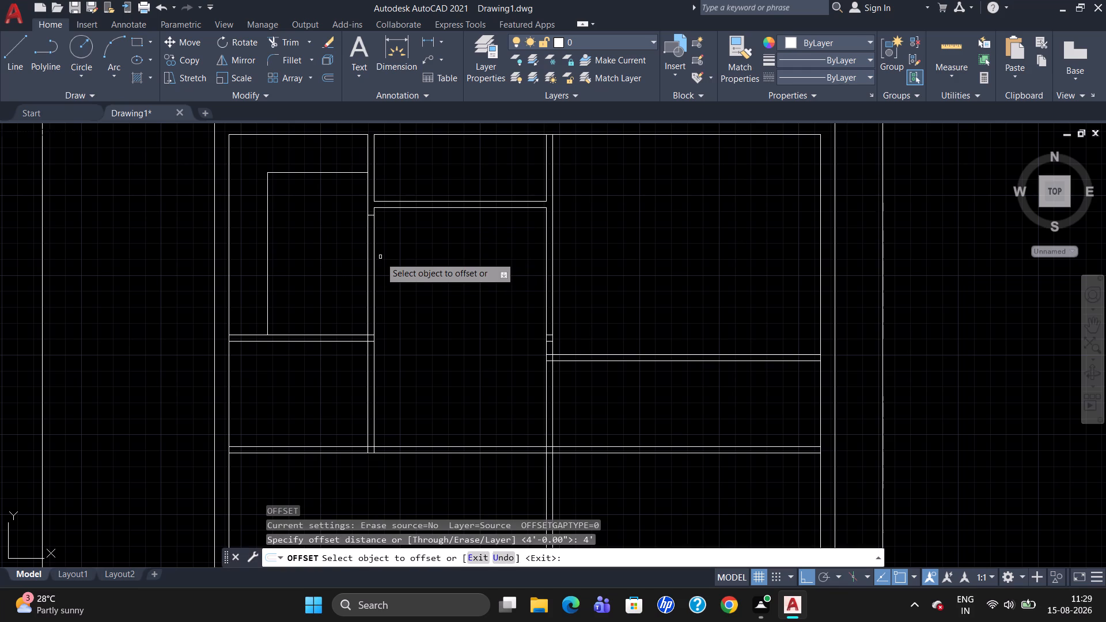
left_click(370, 215)
left_click(372, 276)
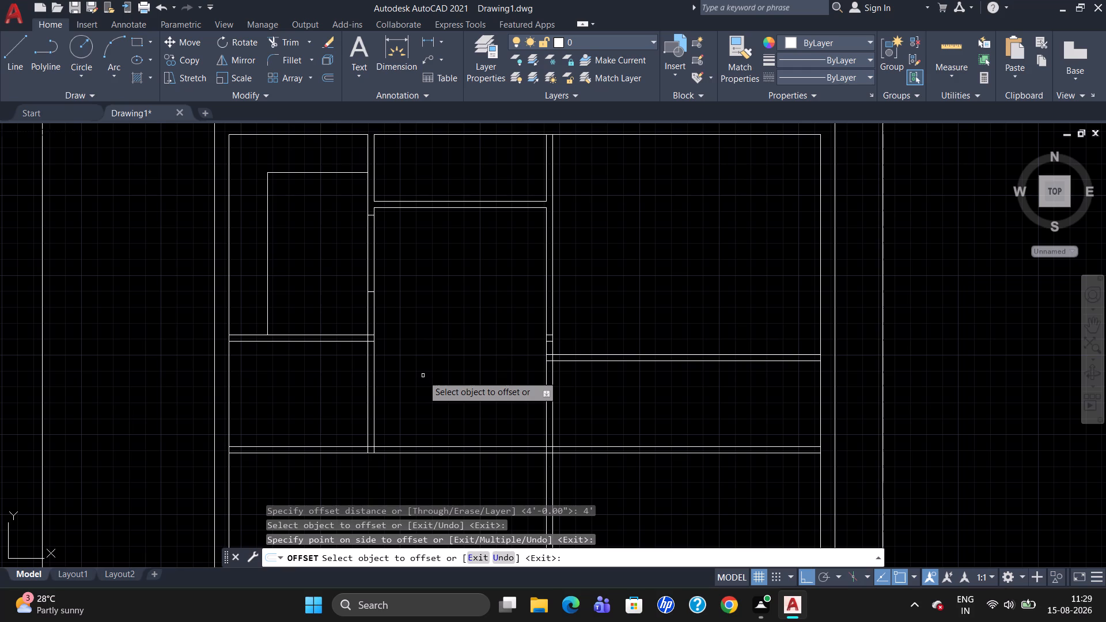
key("Escape")
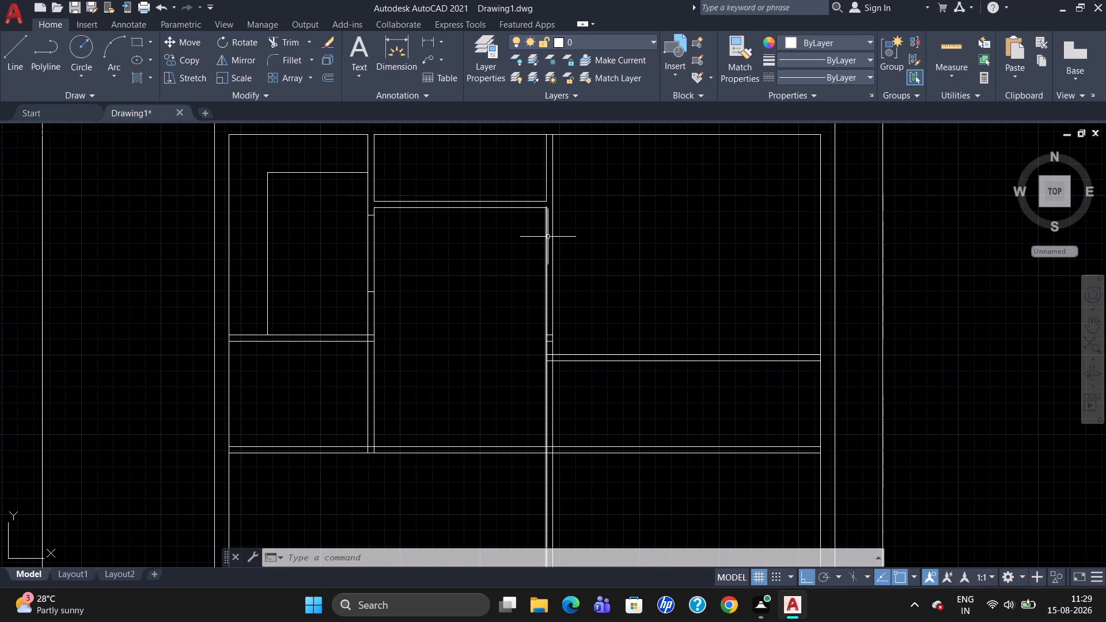
Explode the outer outline of the house's exterior walls into separate lines.
scroll(420, 417, "down", 3)
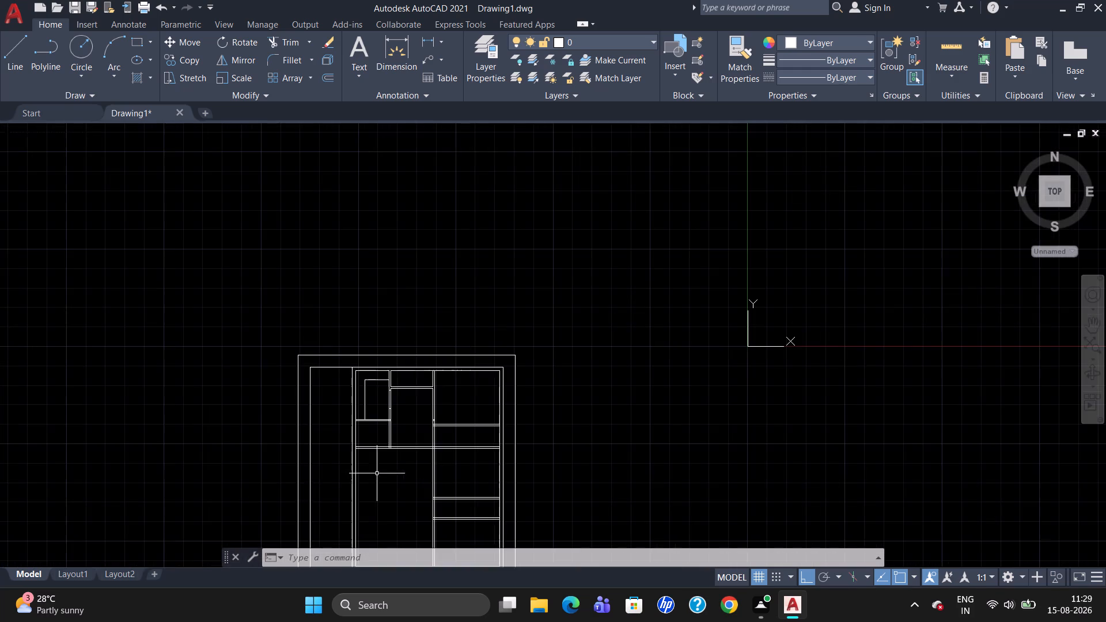
scroll(287, 423, "up", 5)
scroll(306, 412, "down", 5)
scroll(349, 502, "up", 7)
scroll(410, 324, "down", 6)
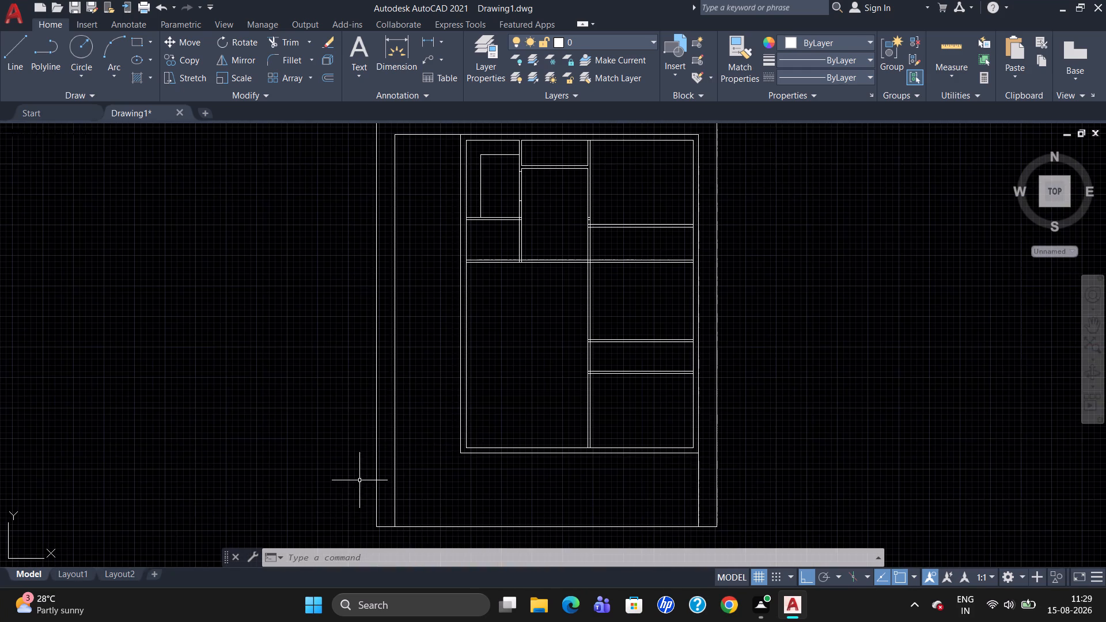
scroll(345, 553, "up", 2)
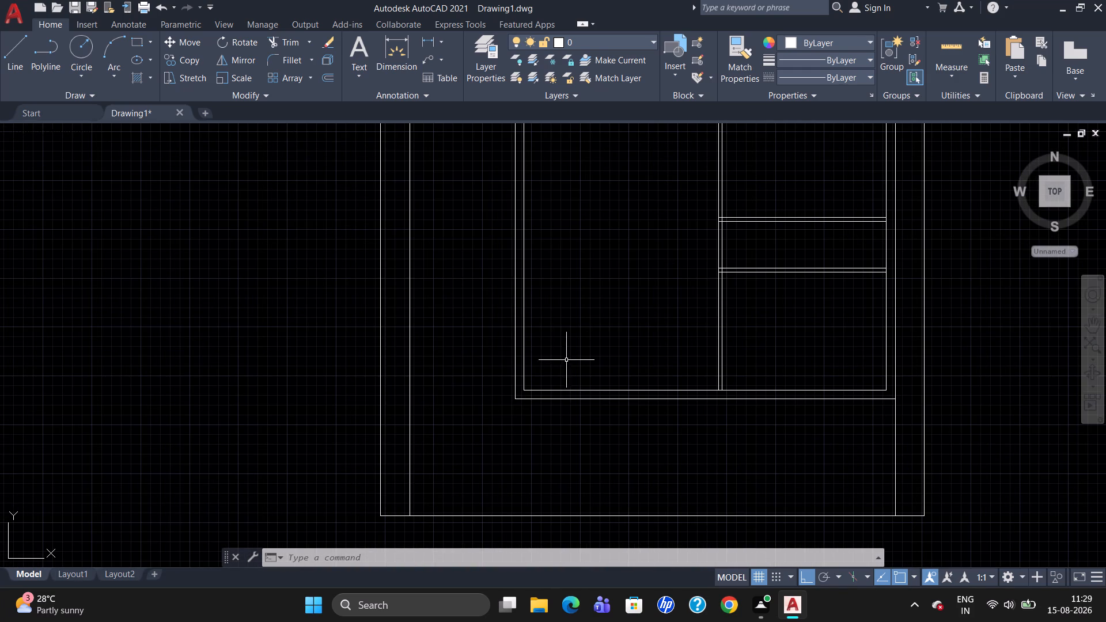
scroll(539, 339, "down", 1)
scroll(548, 305, "up", 1)
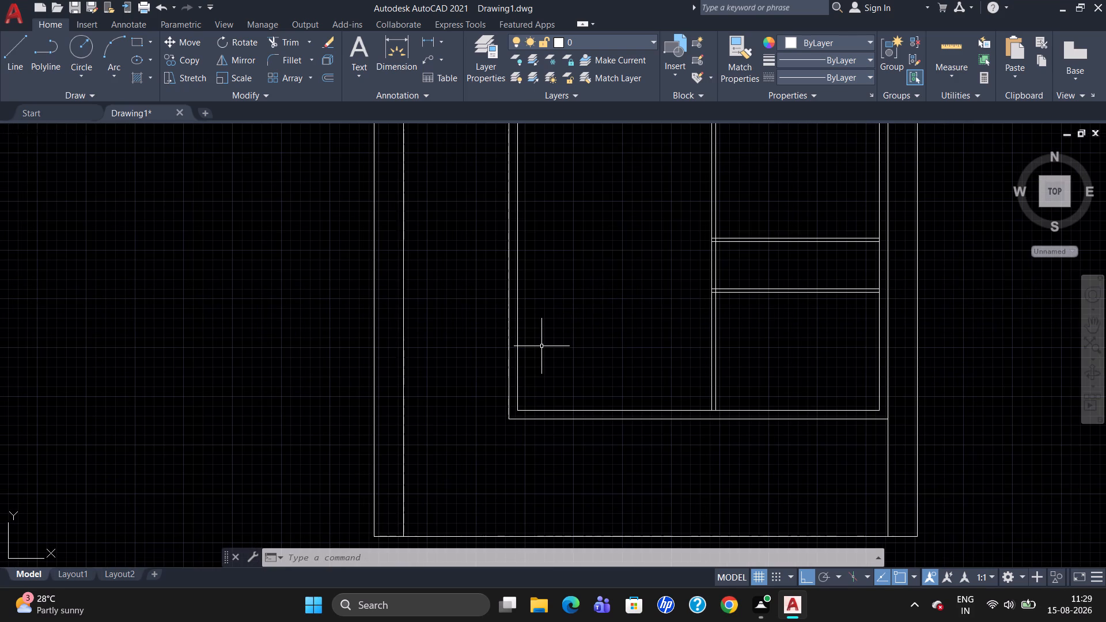
scroll(543, 309, "down", 1)
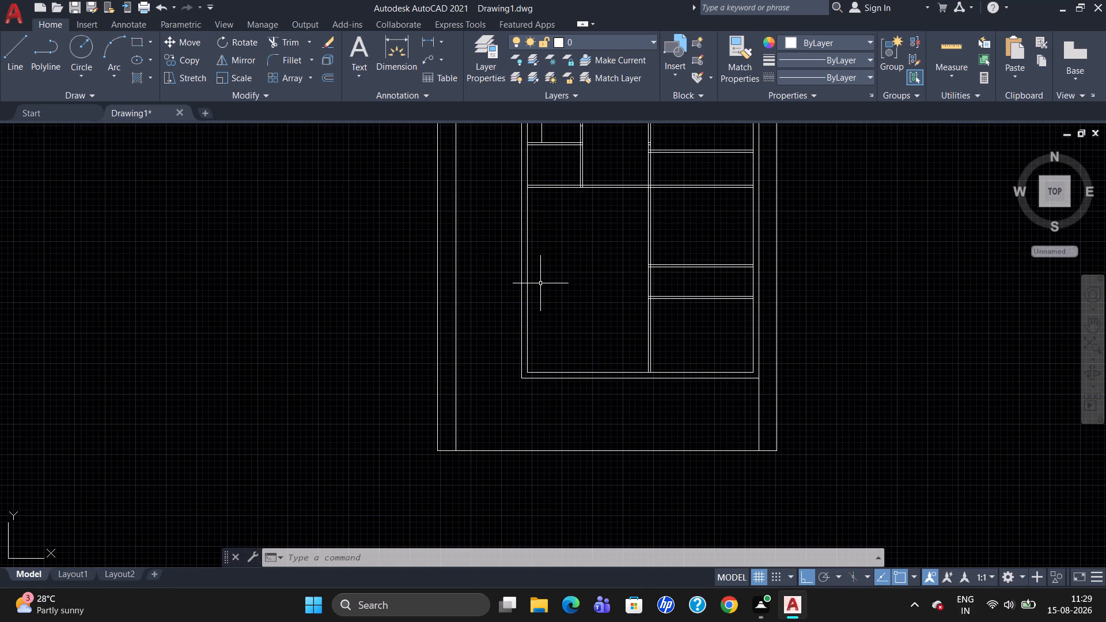
scroll(549, 362, "up", 1)
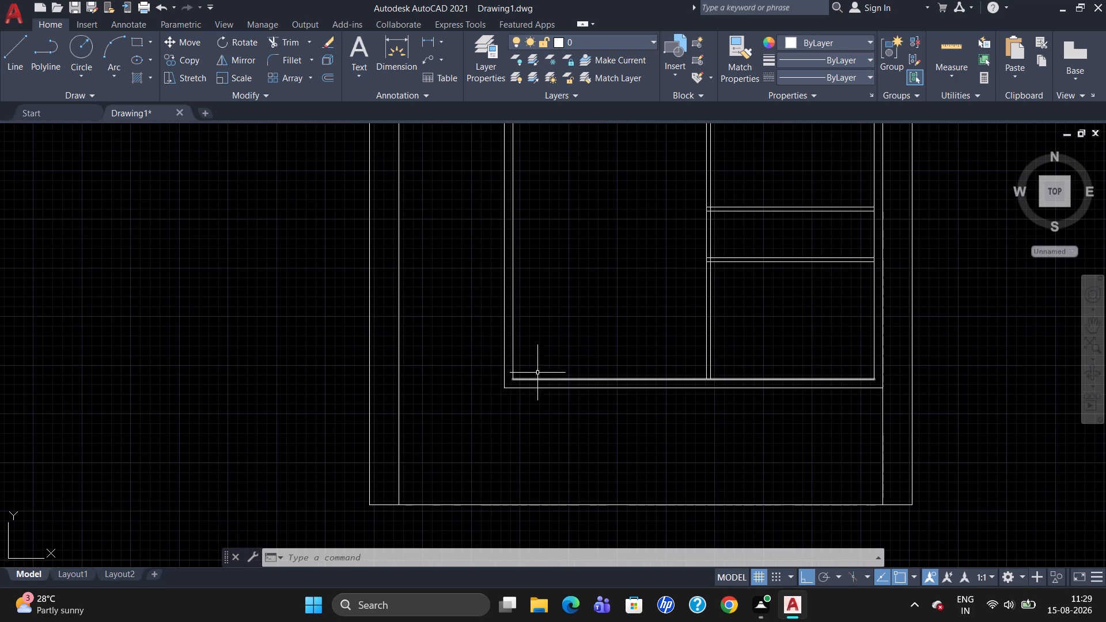
left_click(505, 371)
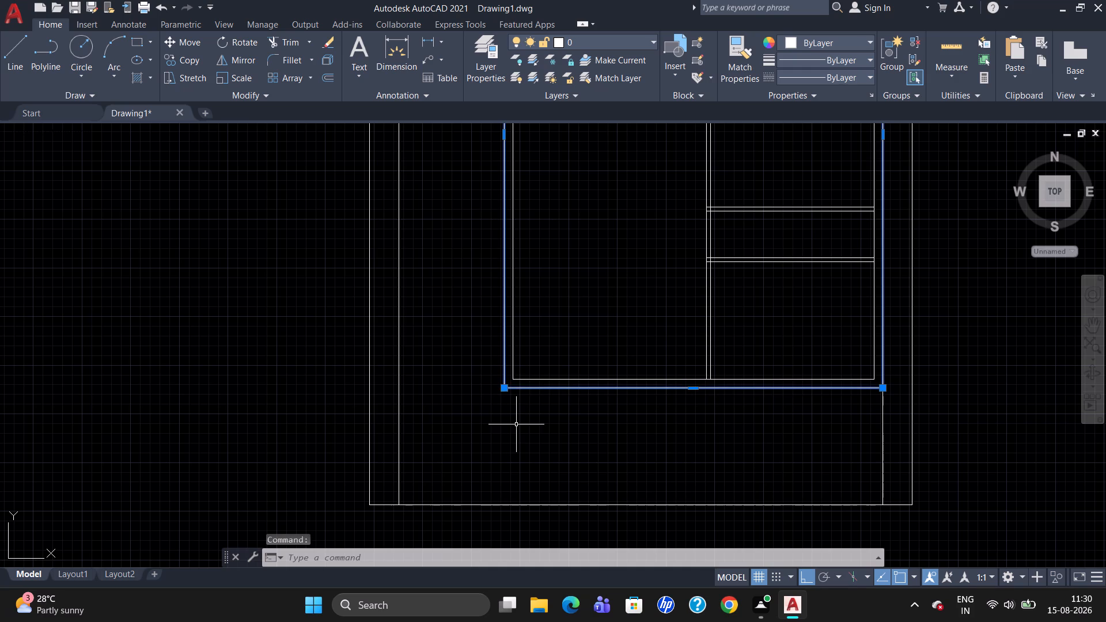
key("x")
key("Return")
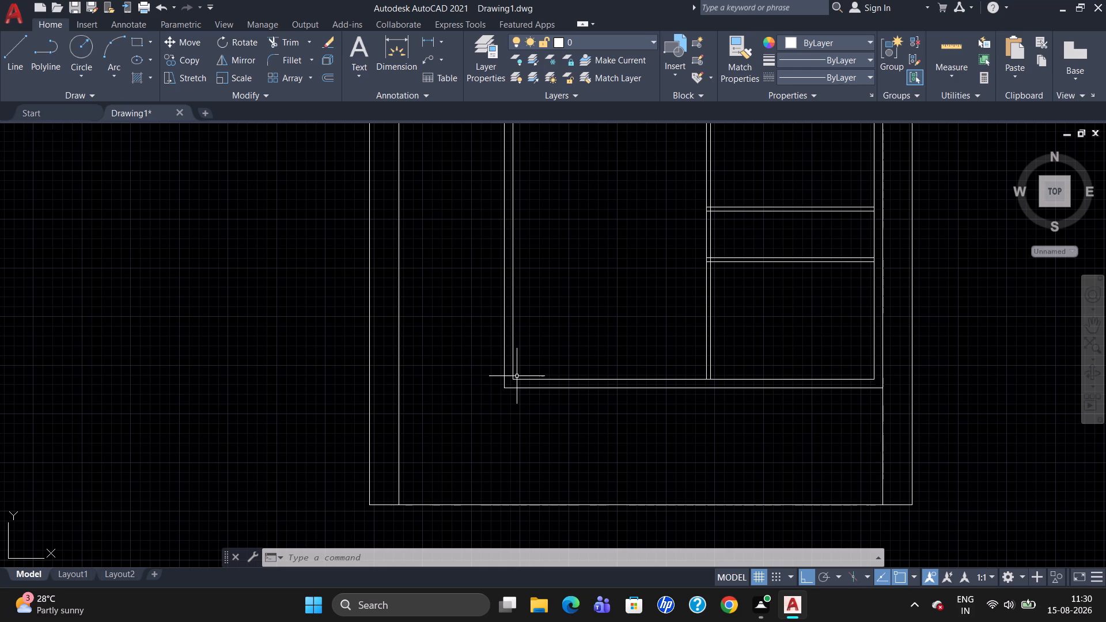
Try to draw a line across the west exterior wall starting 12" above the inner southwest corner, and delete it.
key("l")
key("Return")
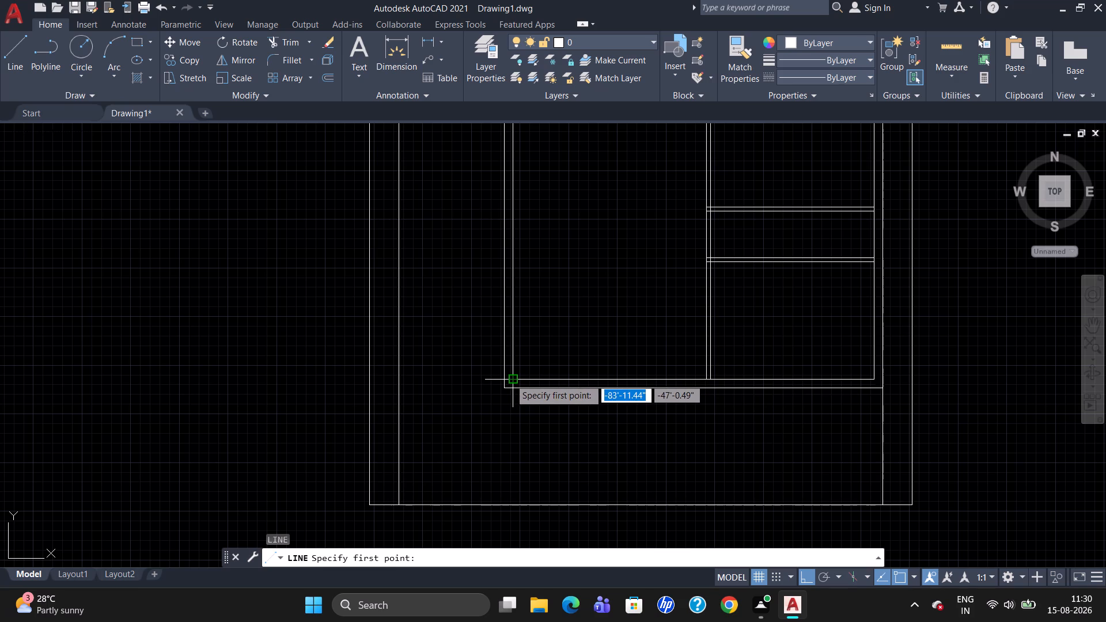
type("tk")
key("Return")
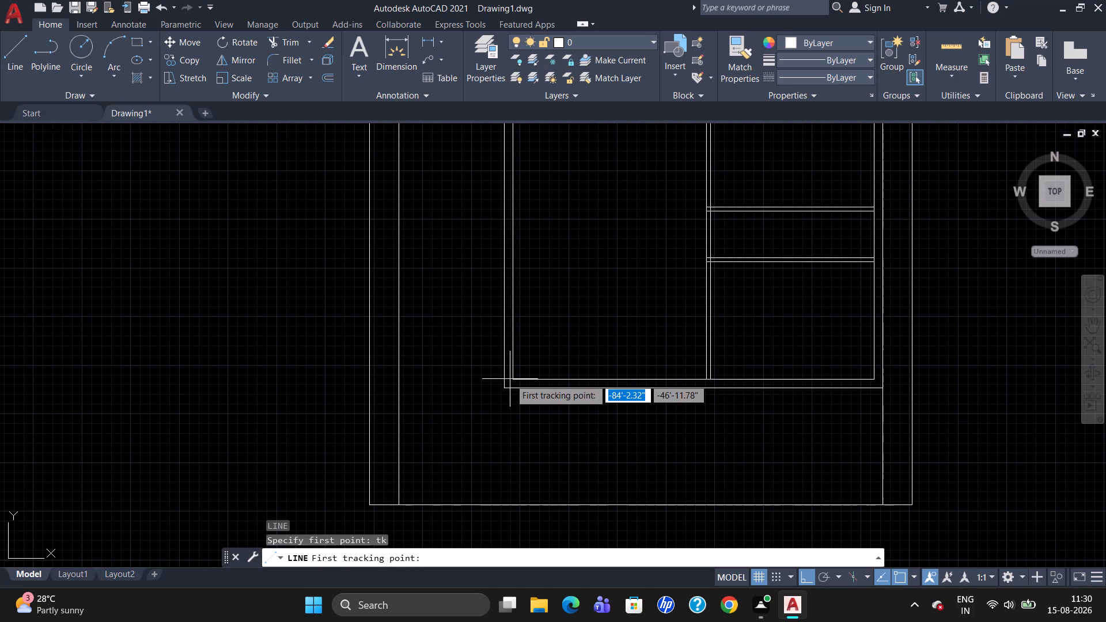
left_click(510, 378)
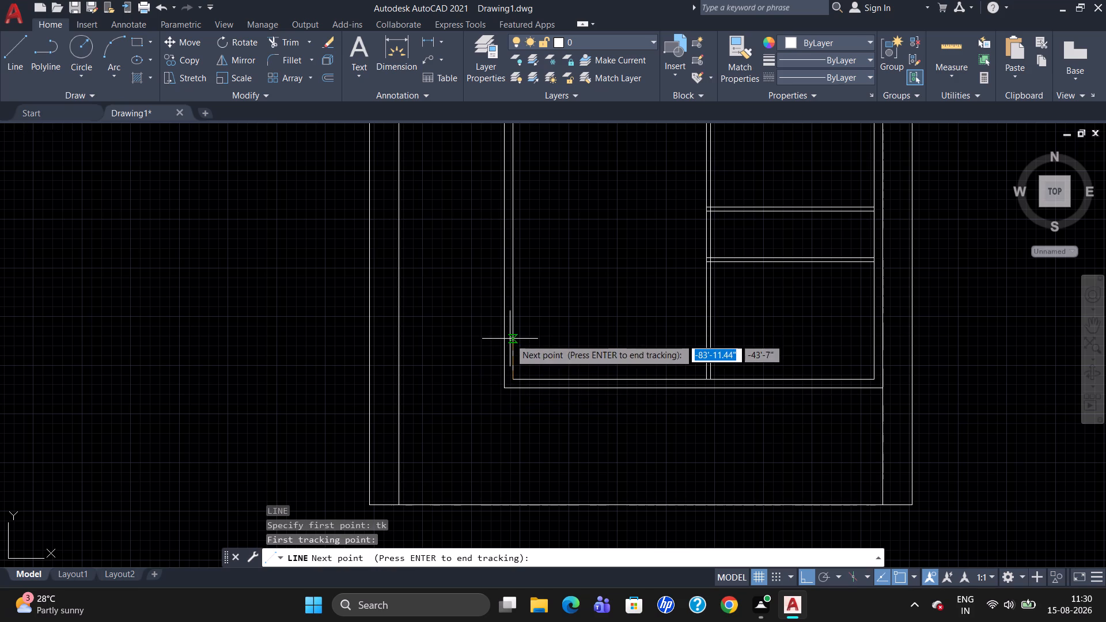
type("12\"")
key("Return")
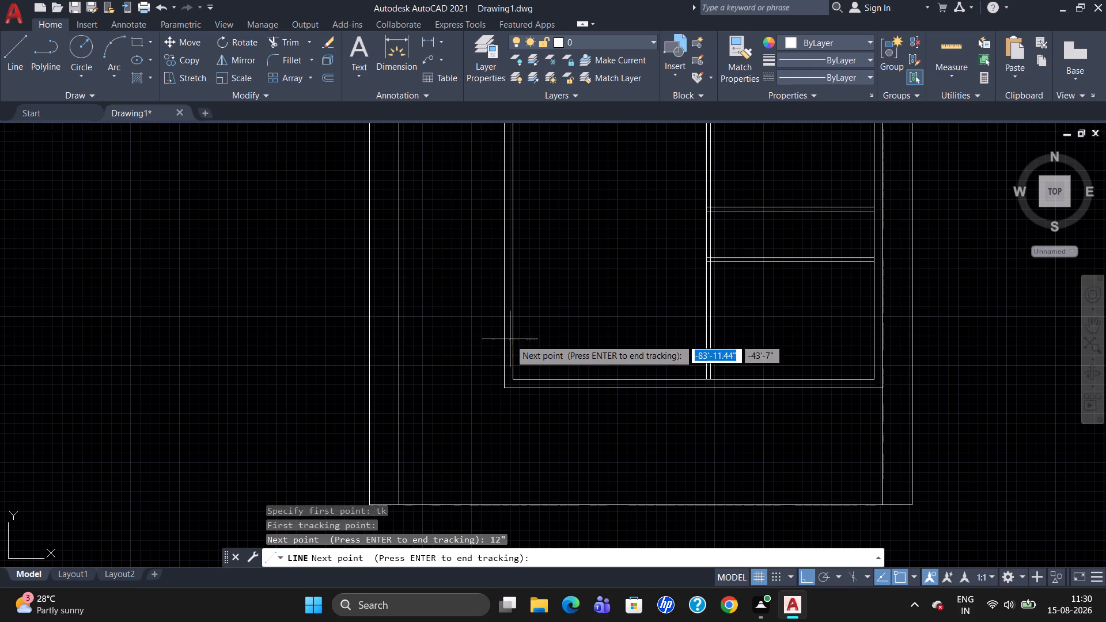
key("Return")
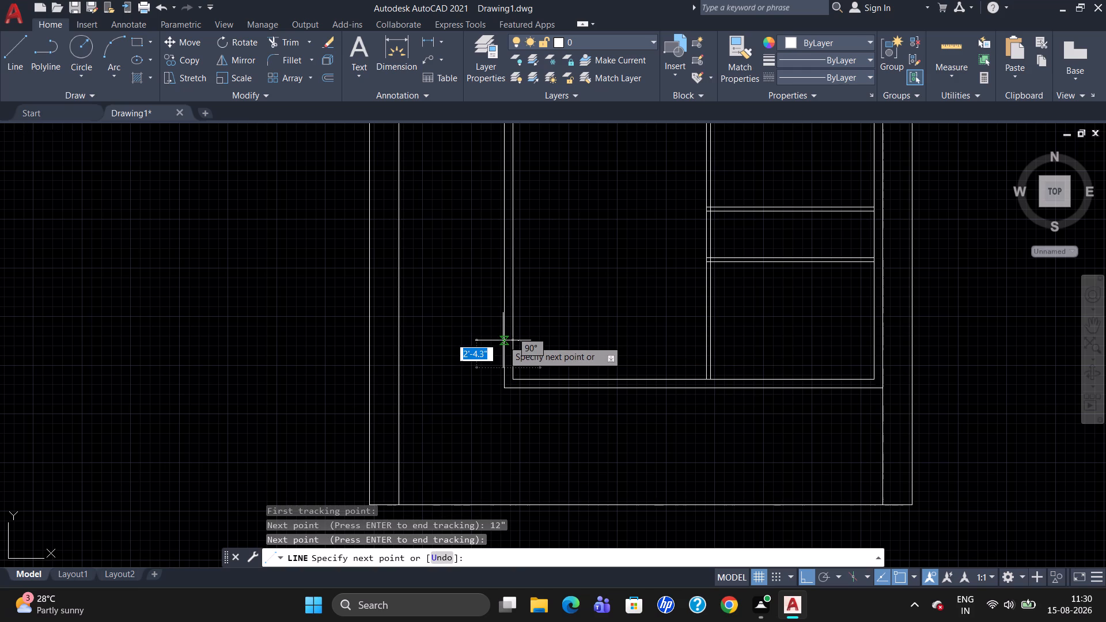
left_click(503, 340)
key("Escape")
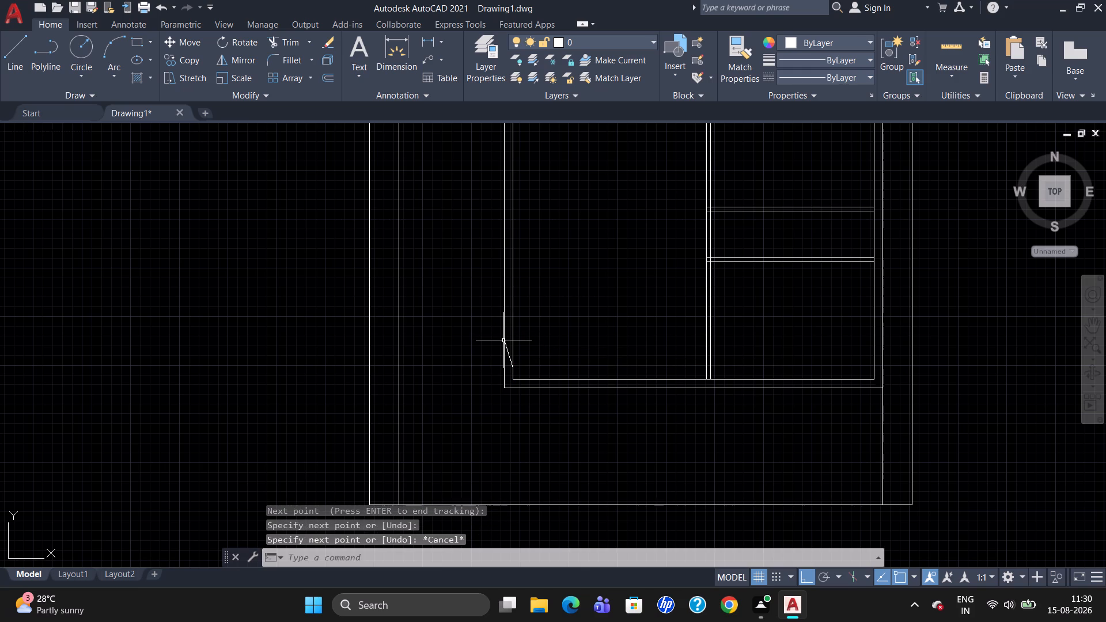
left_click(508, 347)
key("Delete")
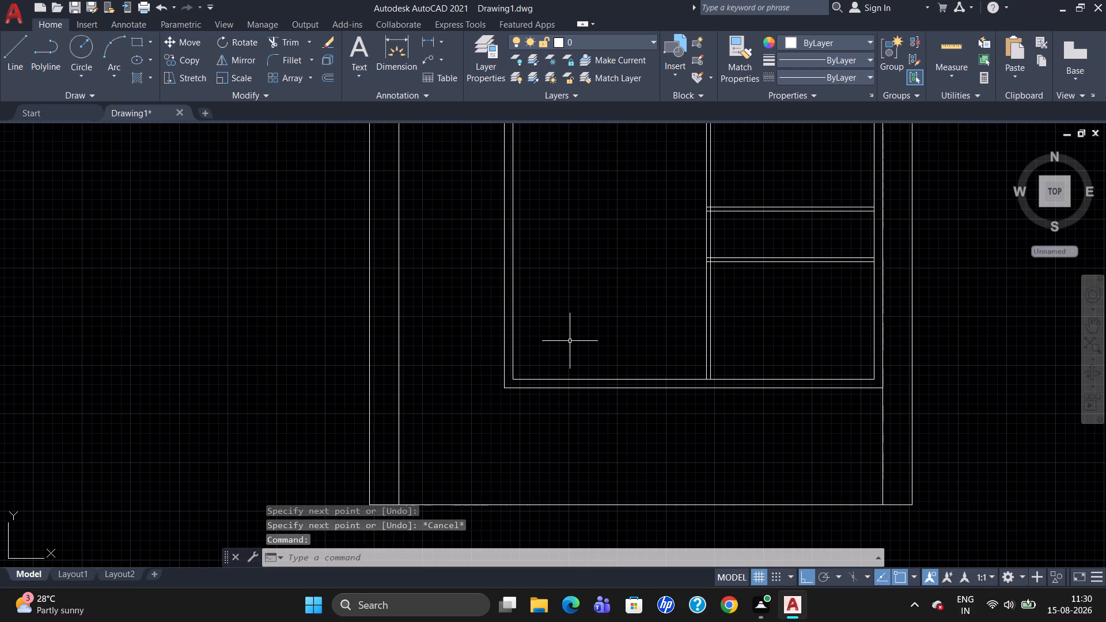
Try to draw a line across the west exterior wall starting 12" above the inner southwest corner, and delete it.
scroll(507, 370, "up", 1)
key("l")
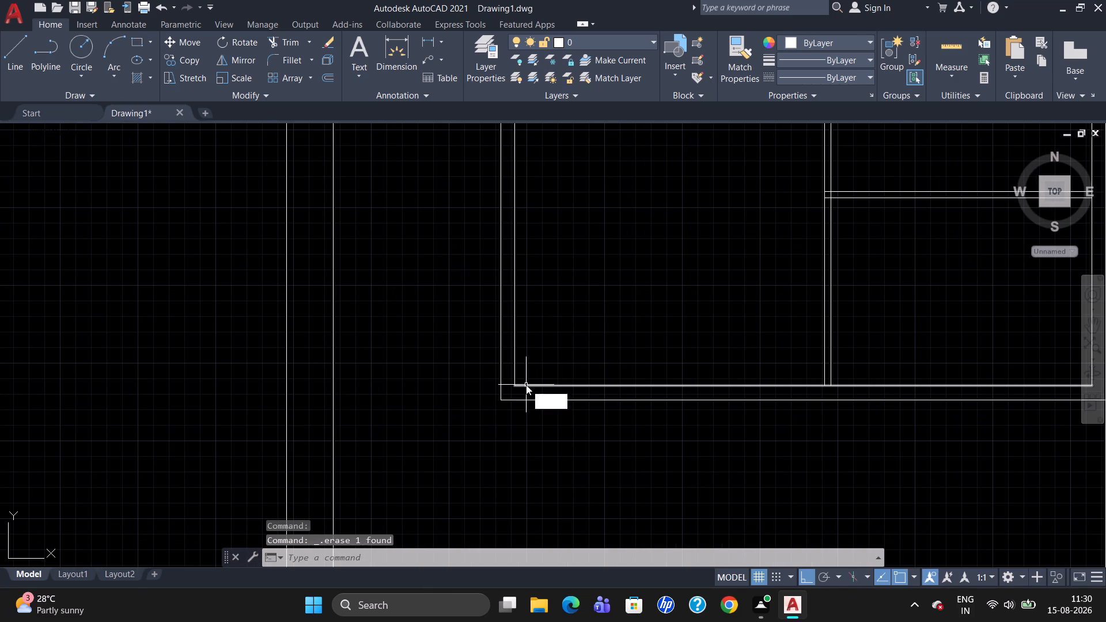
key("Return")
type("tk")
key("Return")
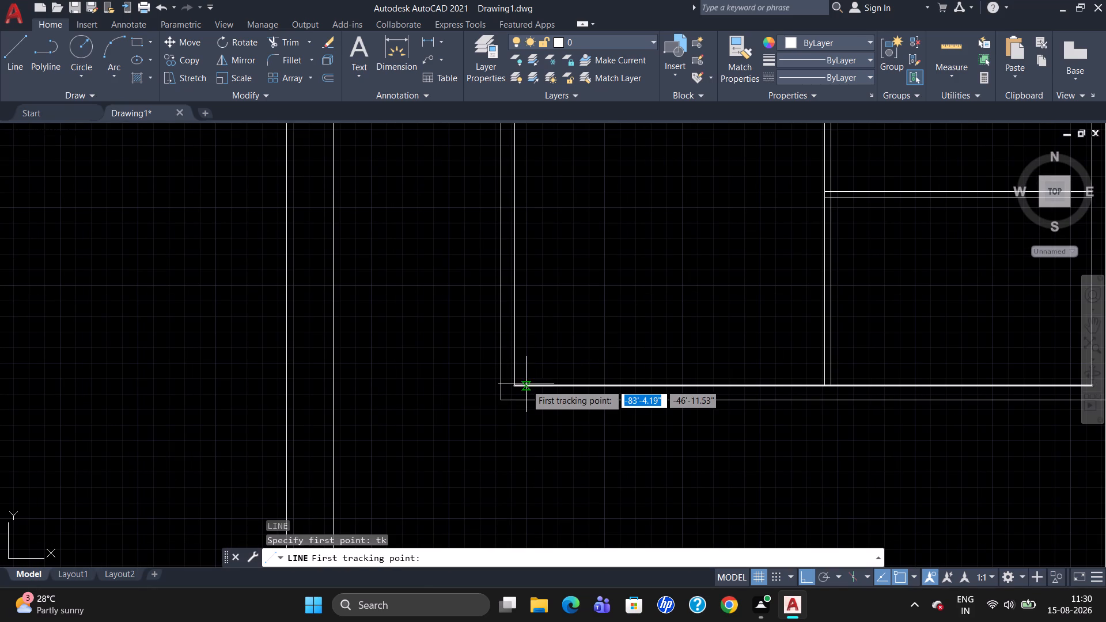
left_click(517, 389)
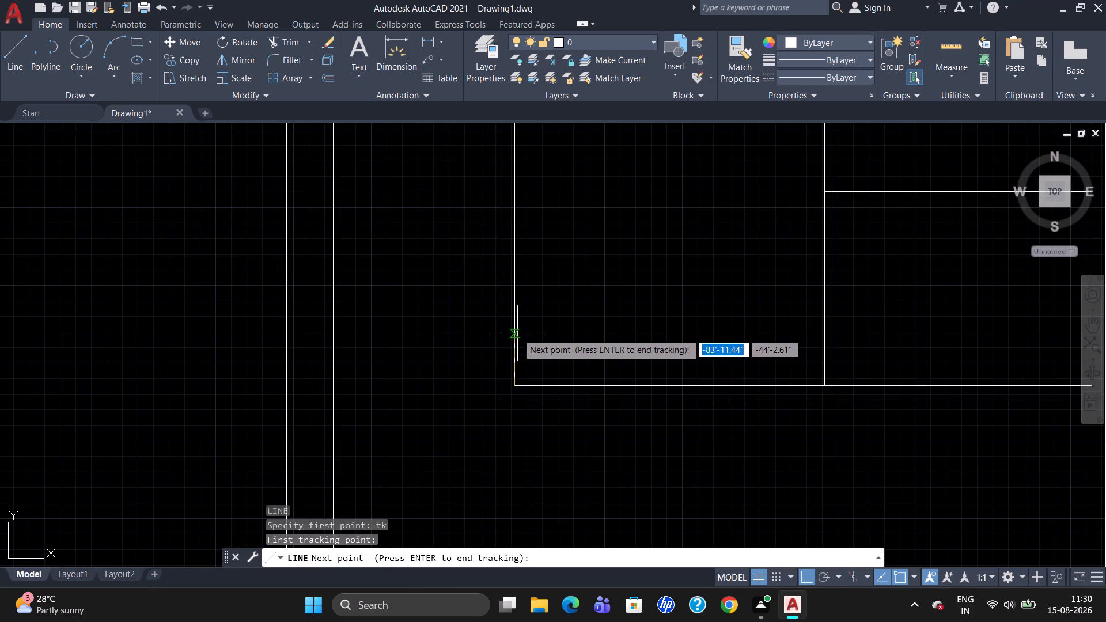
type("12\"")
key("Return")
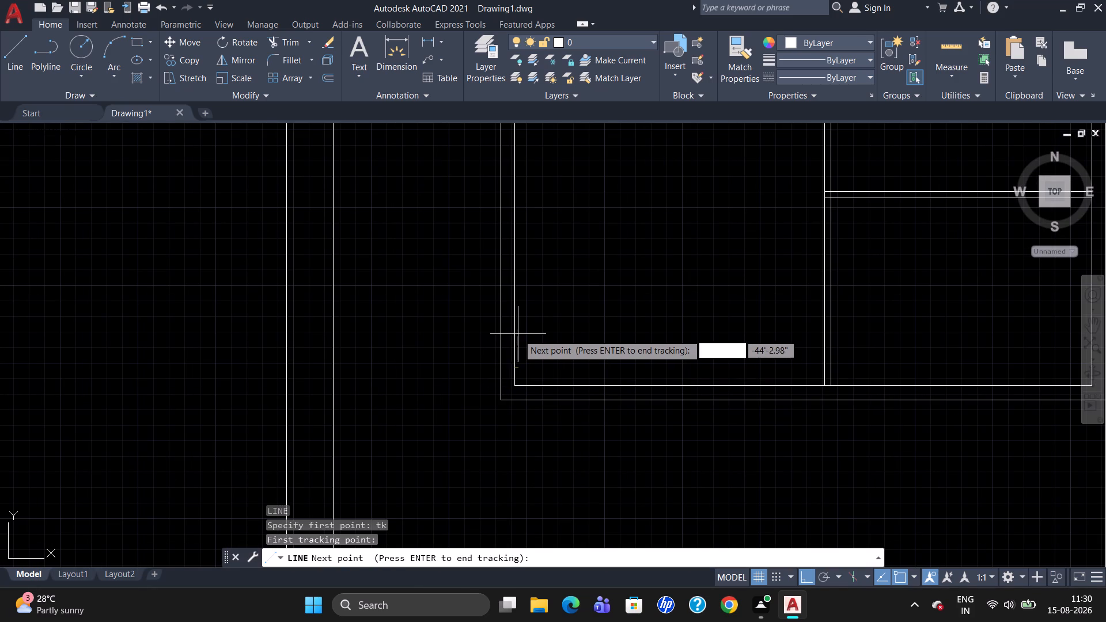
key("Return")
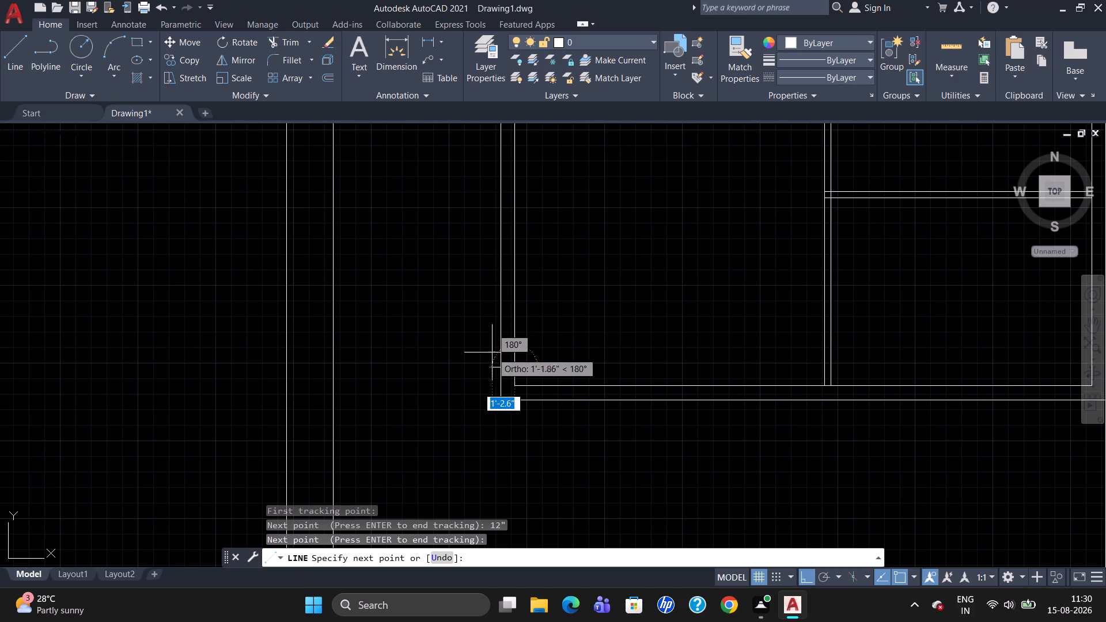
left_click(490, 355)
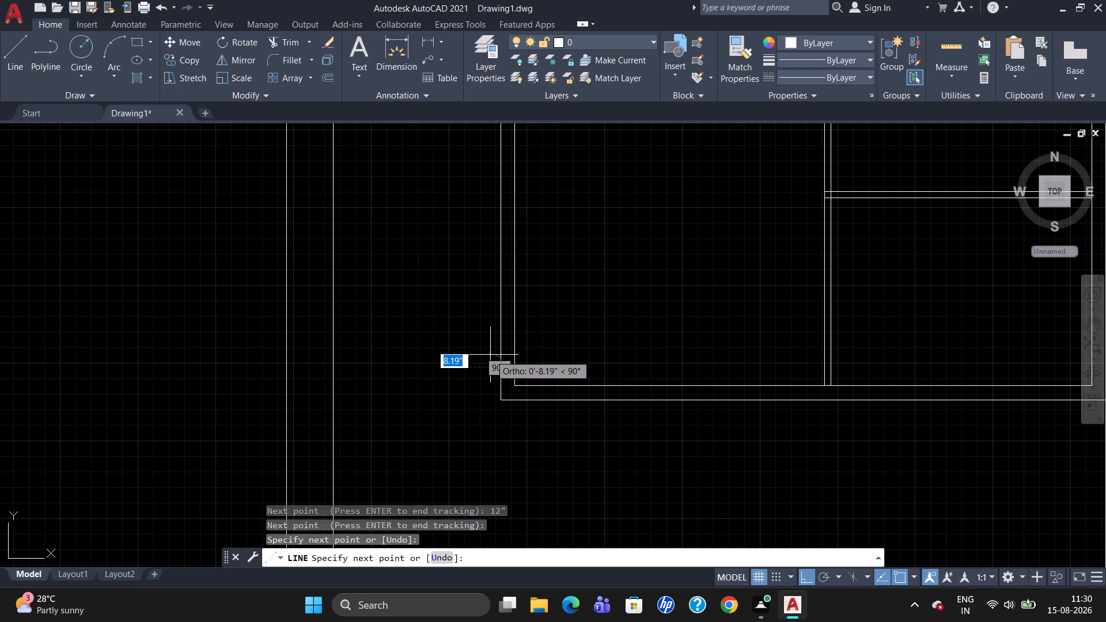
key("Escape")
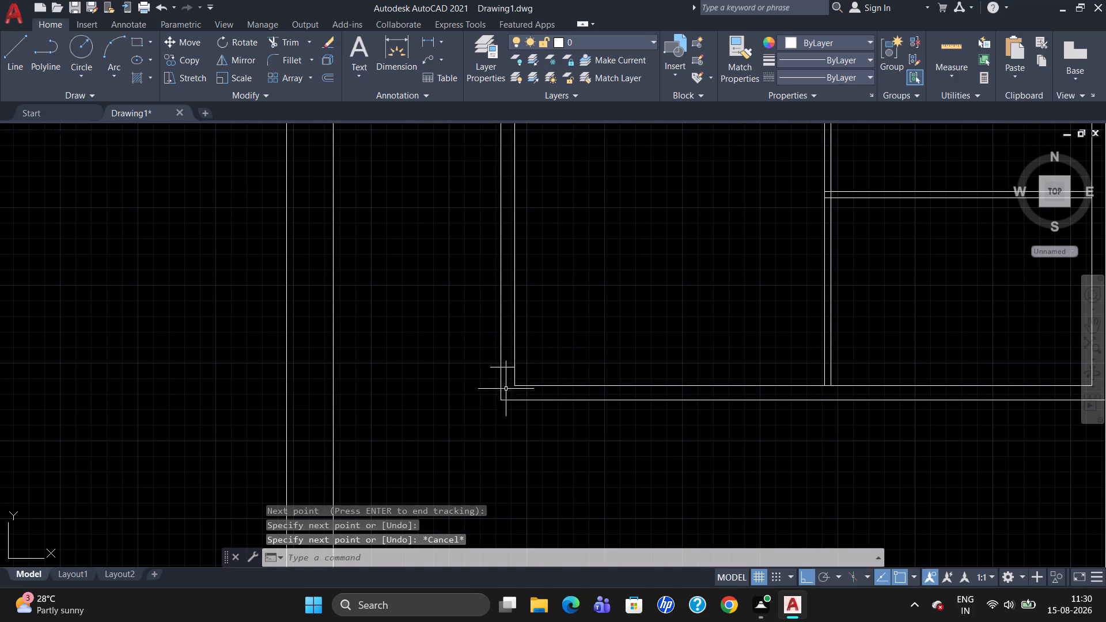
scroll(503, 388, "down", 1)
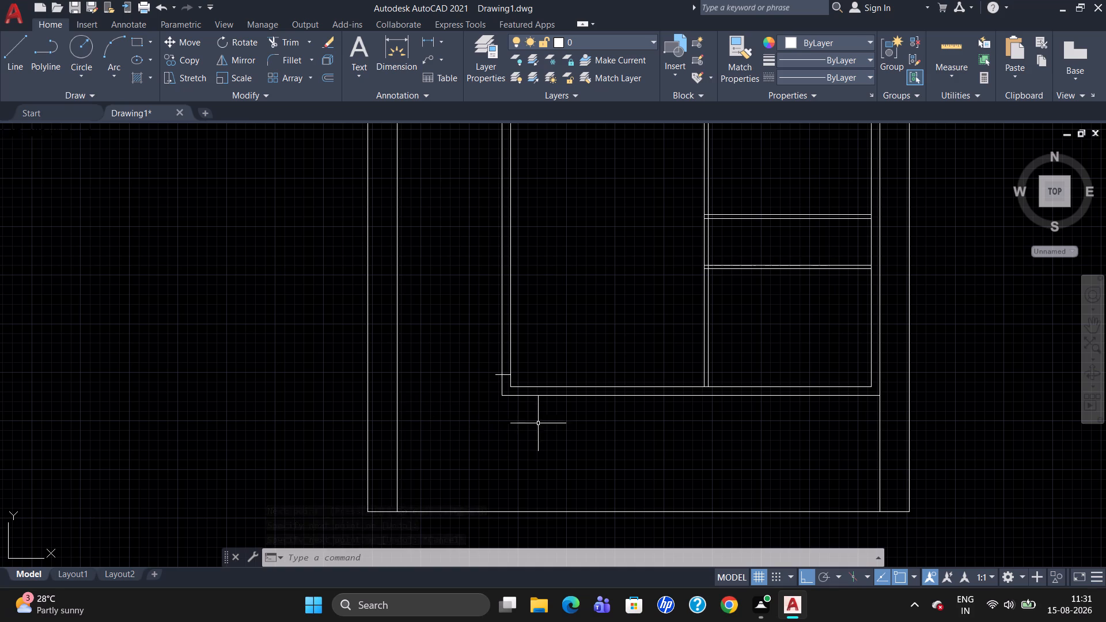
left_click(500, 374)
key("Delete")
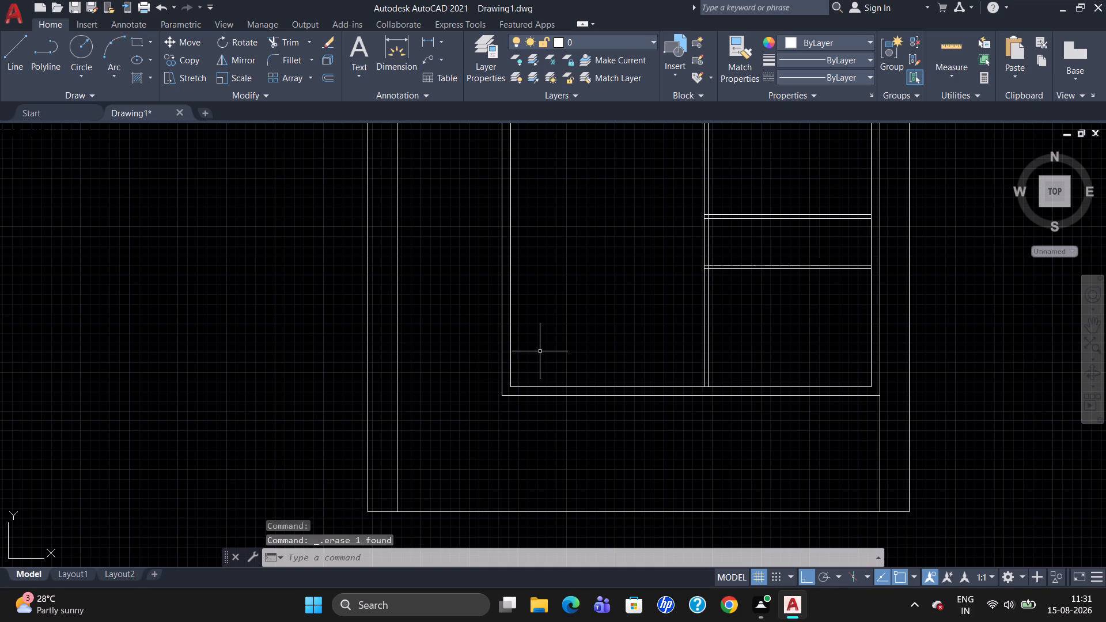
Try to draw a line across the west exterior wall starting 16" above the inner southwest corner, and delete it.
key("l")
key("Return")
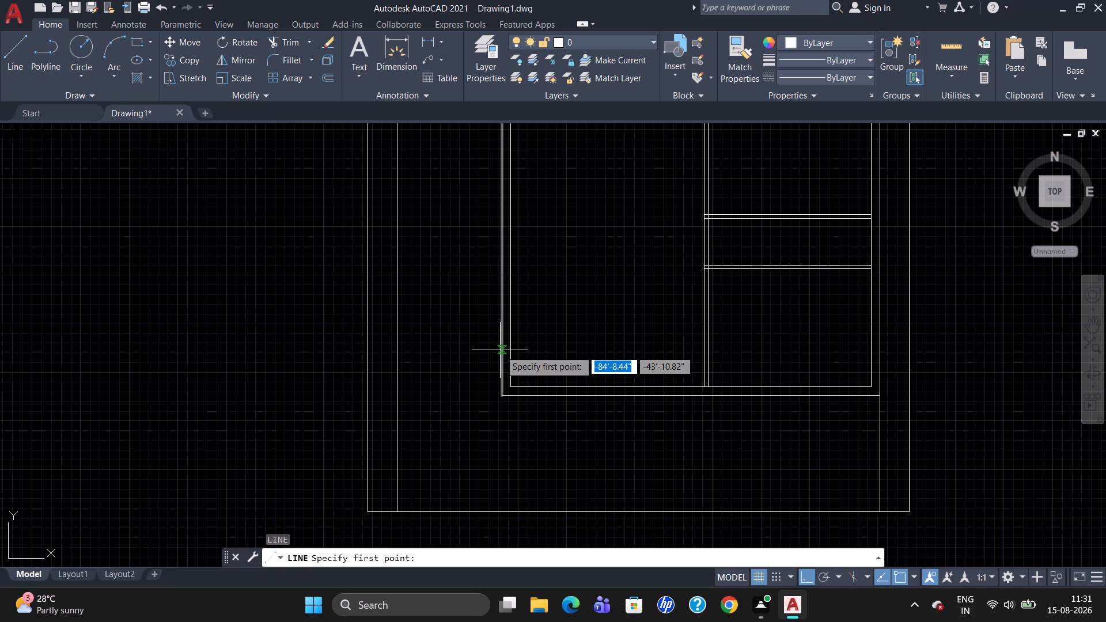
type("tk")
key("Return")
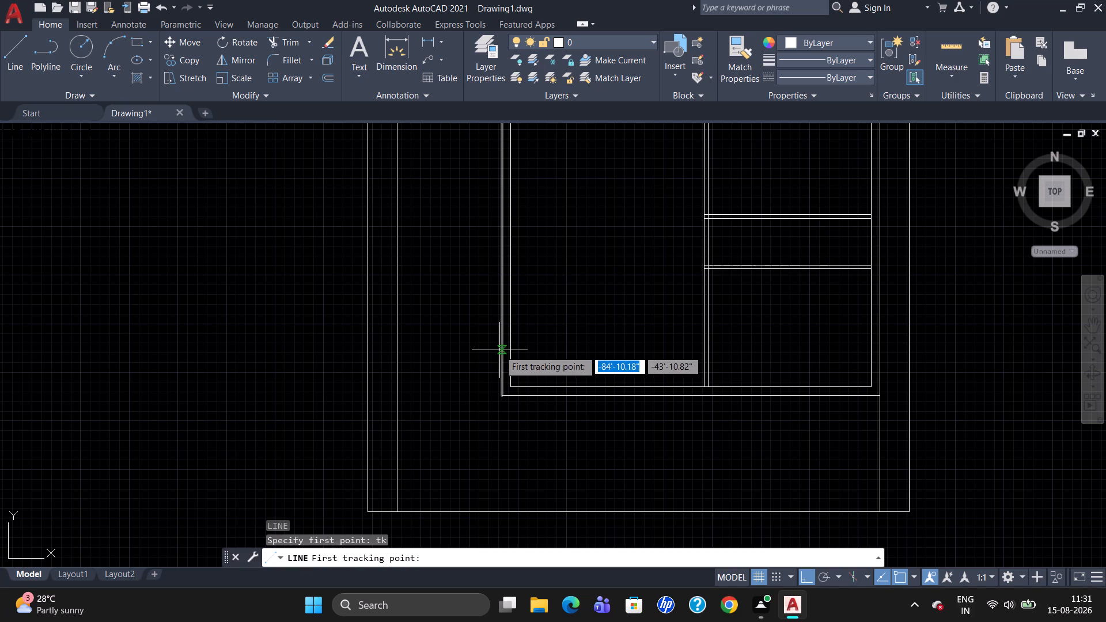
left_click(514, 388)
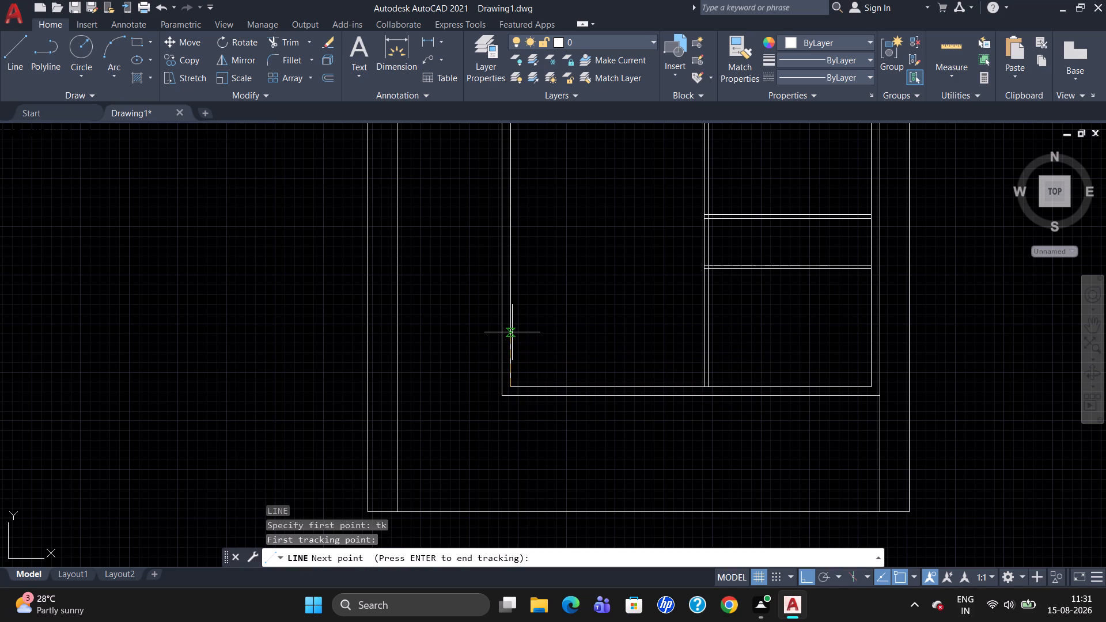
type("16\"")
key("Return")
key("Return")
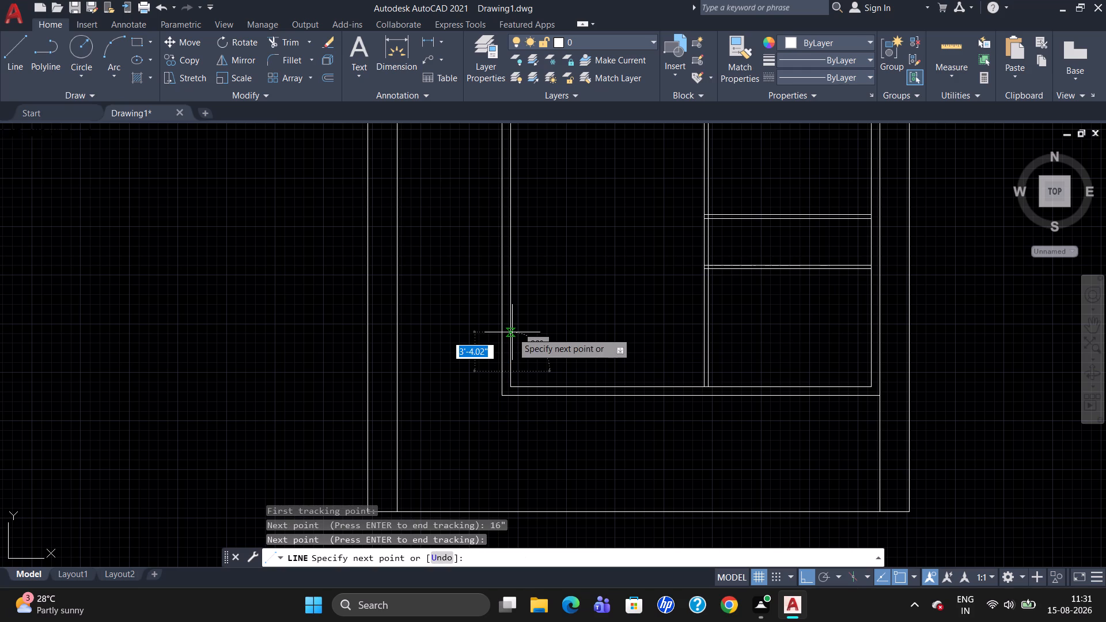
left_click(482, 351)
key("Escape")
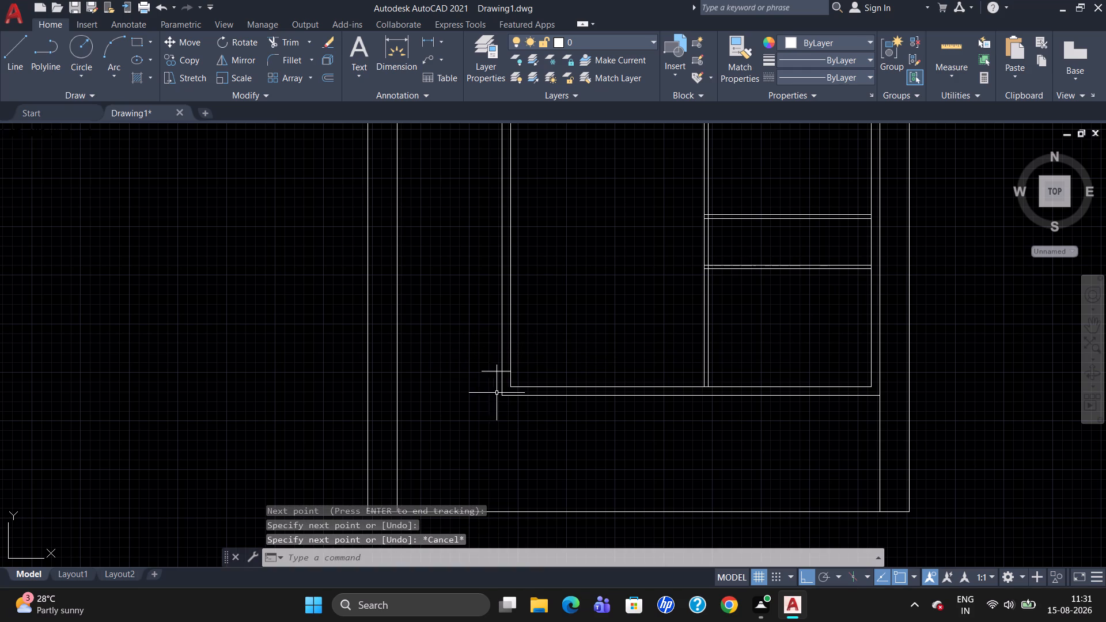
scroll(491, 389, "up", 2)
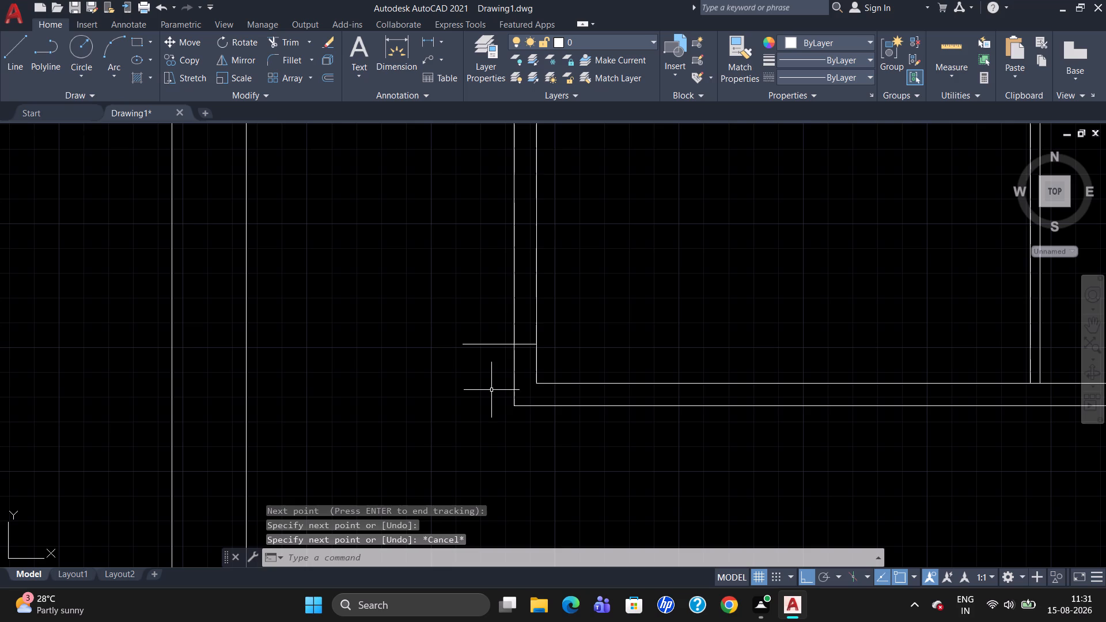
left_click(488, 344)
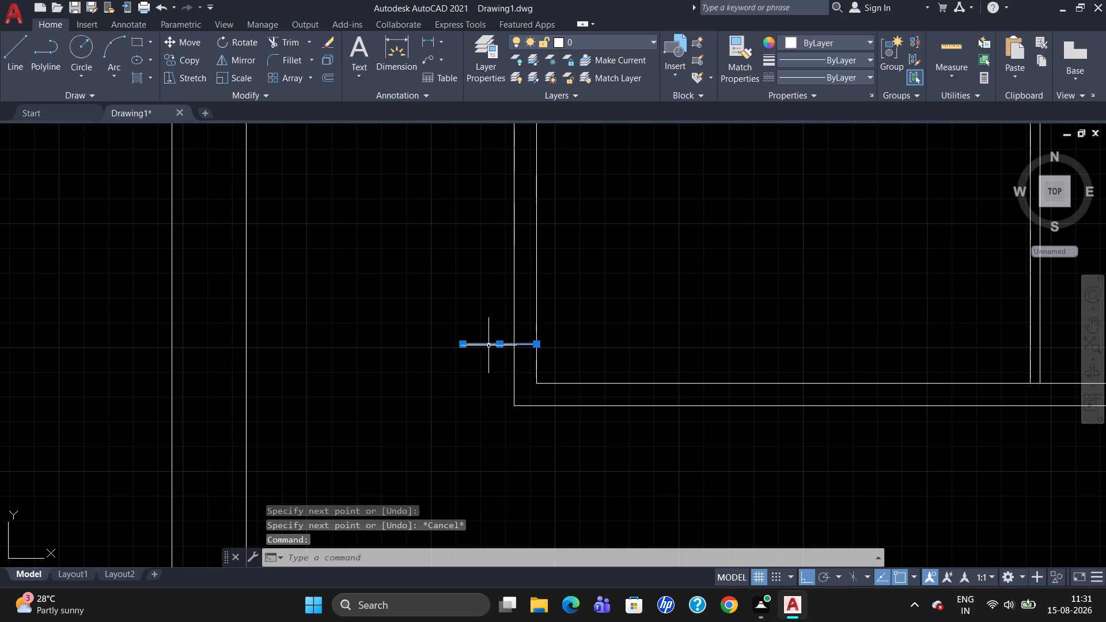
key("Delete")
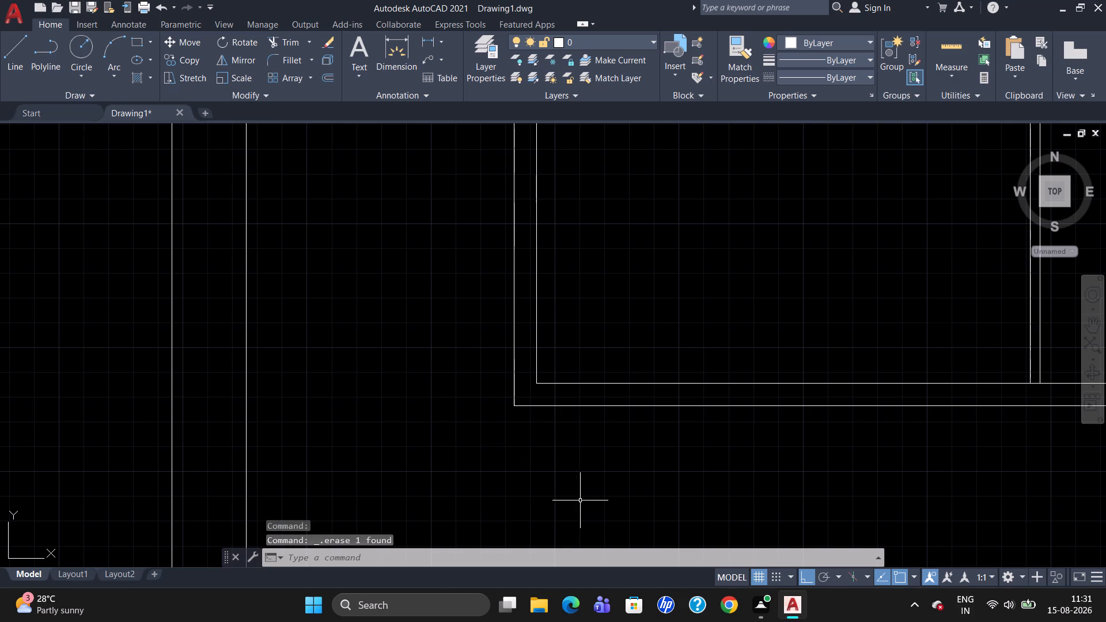
Draw a short horizontal line across the west exterior wall from the inner southwest corner to the outer wall face.
key("l")
key("Return")
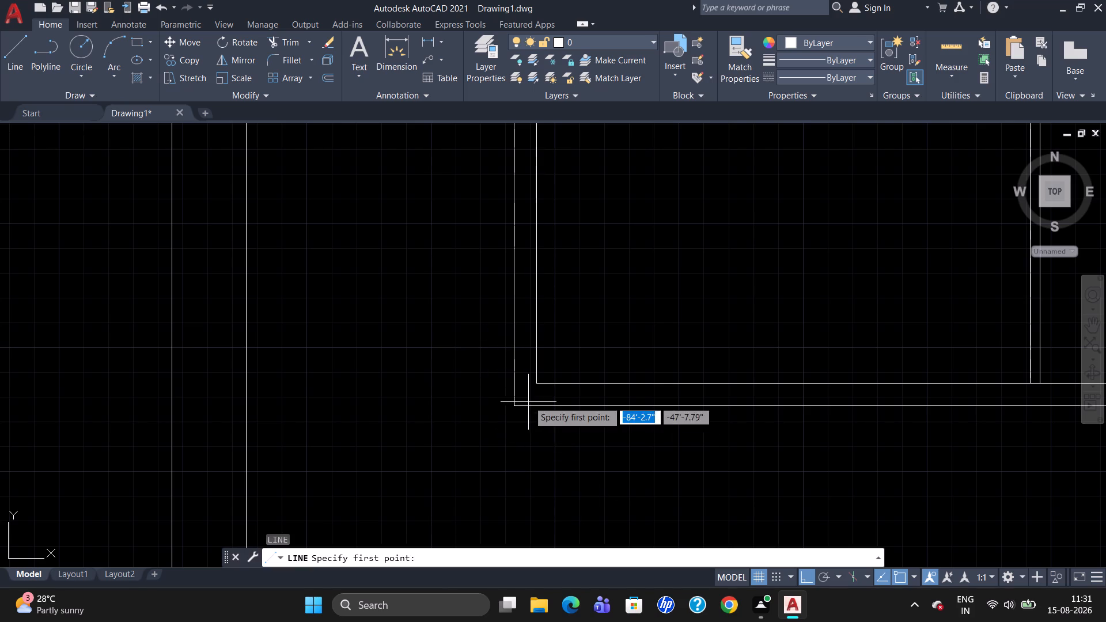
left_click(533, 384)
left_click(507, 384)
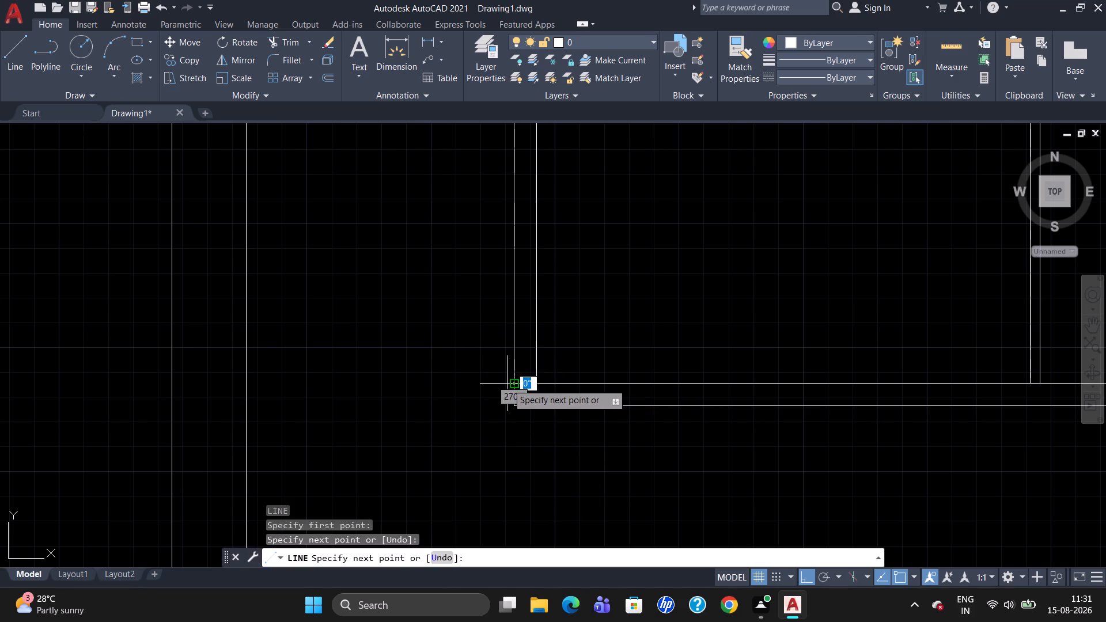
key("Escape")
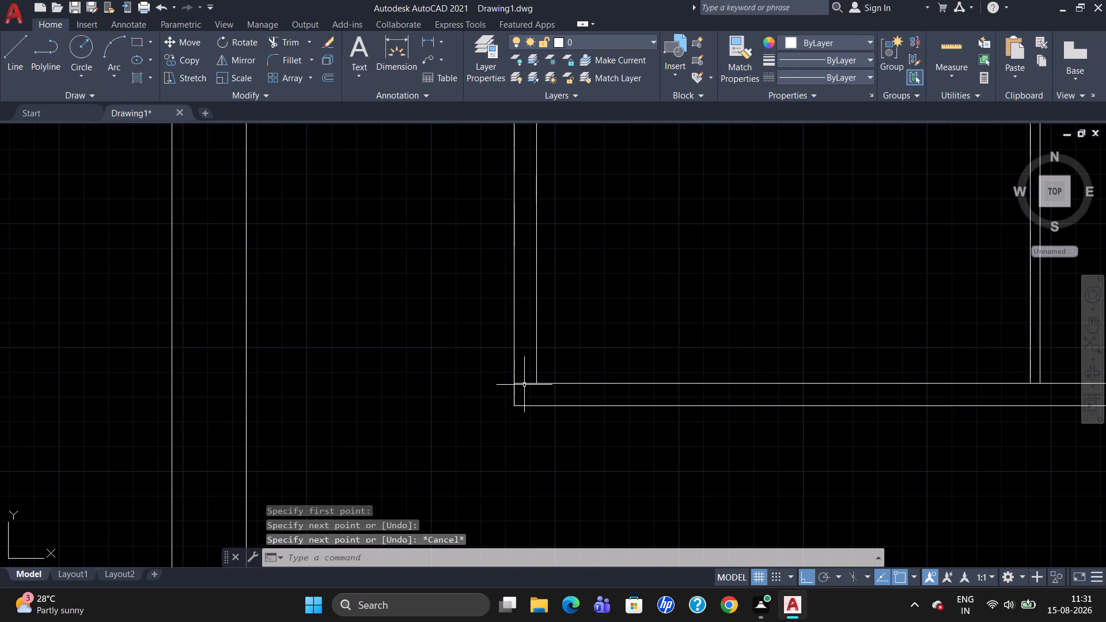
Offset the short line at the inner southwest corner 16" upward and delete the original line.
key("o")
key("Return")
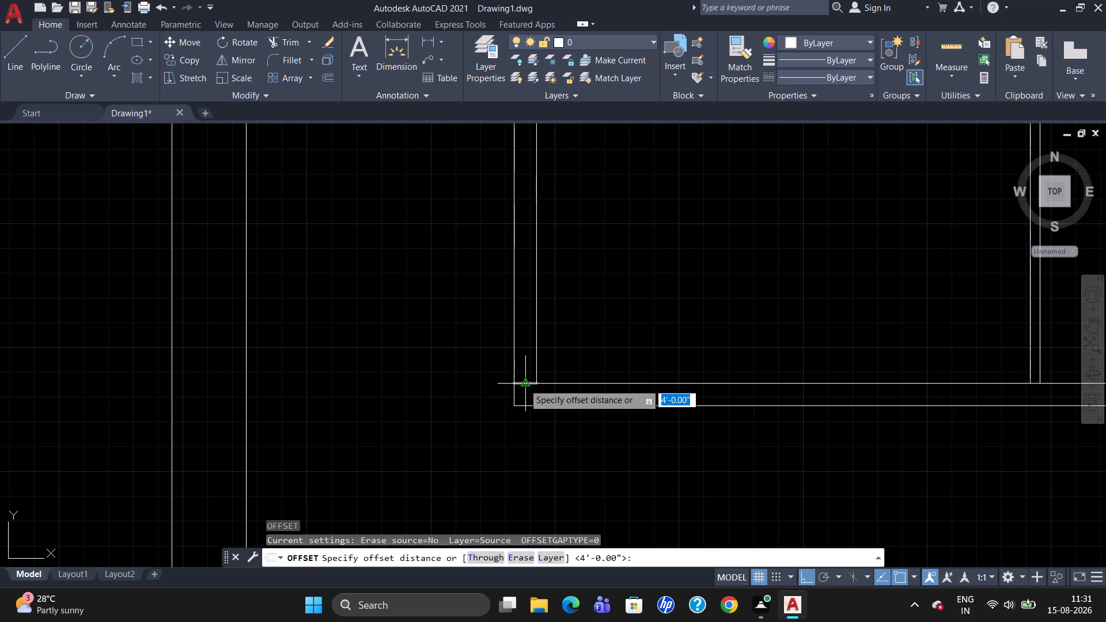
key("1")
type("6\"")
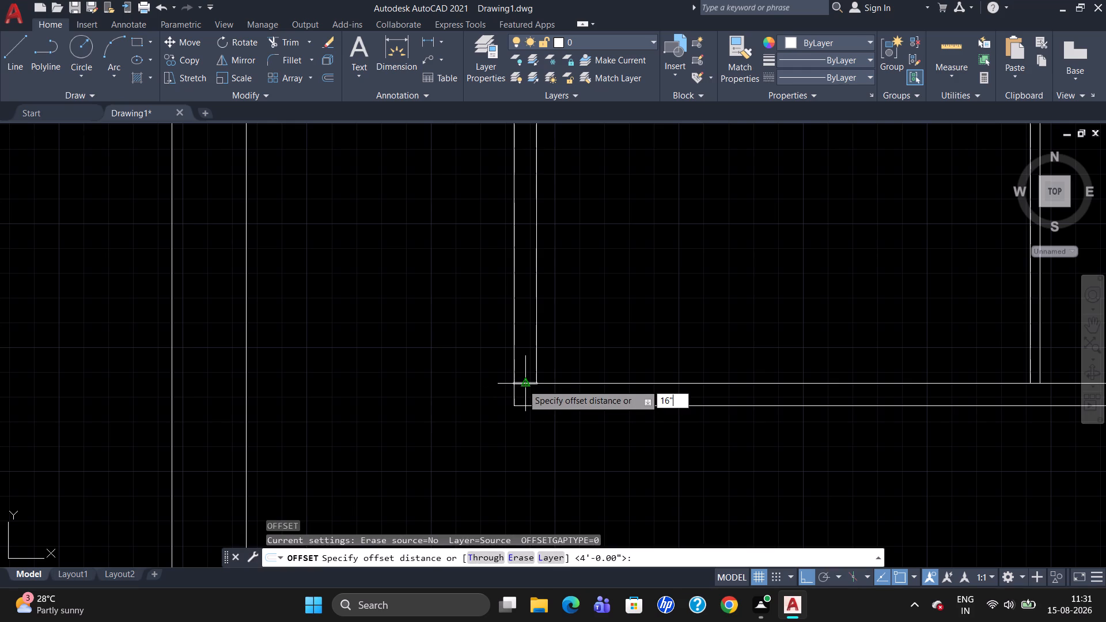
key("Return")
left_click(524, 385)
left_click(526, 318)
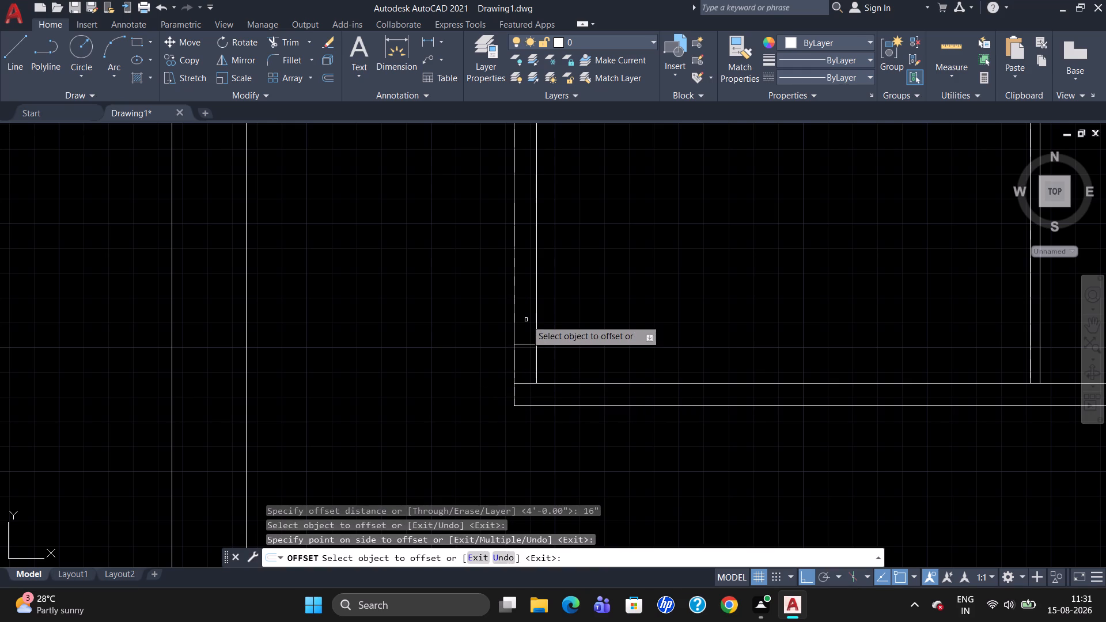
key("Escape")
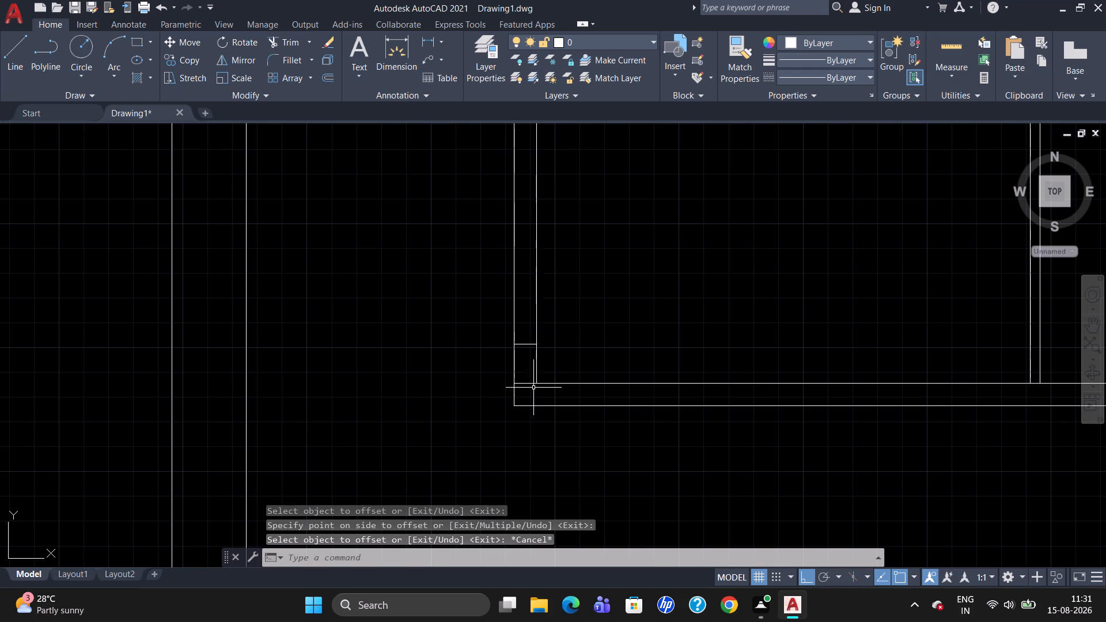
left_click(527, 383)
key("Delete")
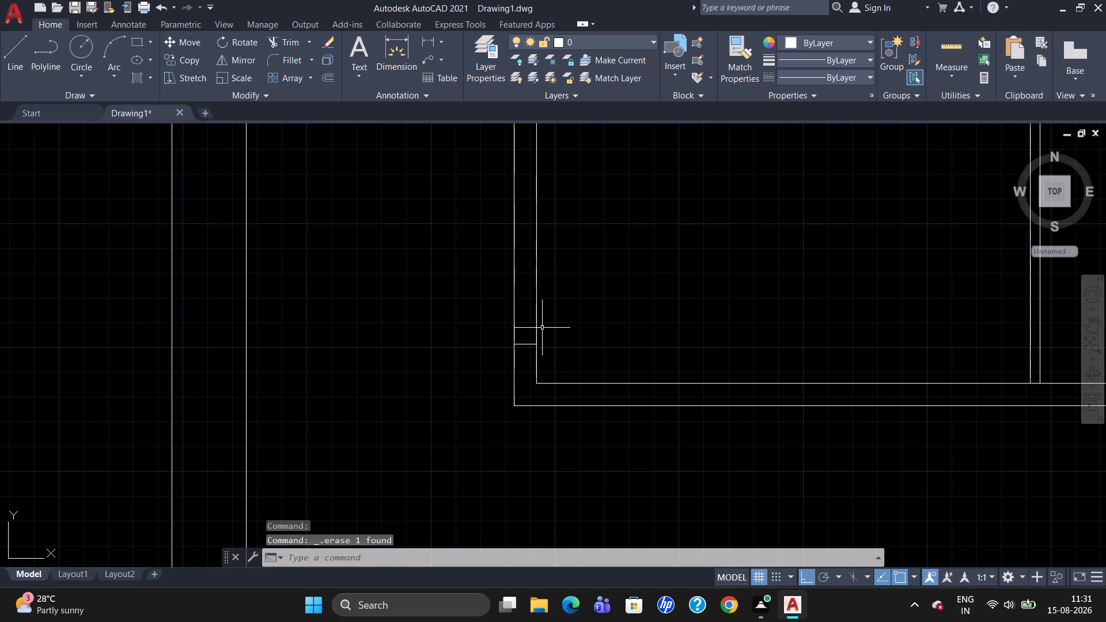
Offset the short line across the west exterior wall 4' upward to mark the other side of the opening.
scroll(542, 326, "down", 1)
scroll(637, 221, "up", 2)
scroll(629, 236, "down", 5)
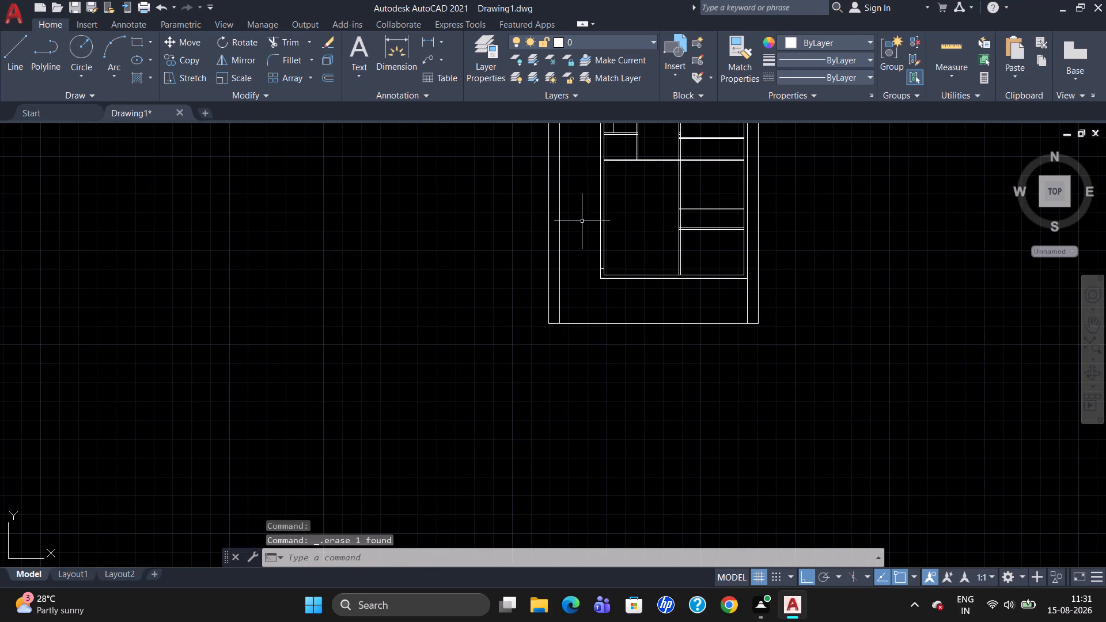
scroll(584, 291, "up", 3)
scroll(584, 294, "down", 1)
scroll(690, 165, "up", 3)
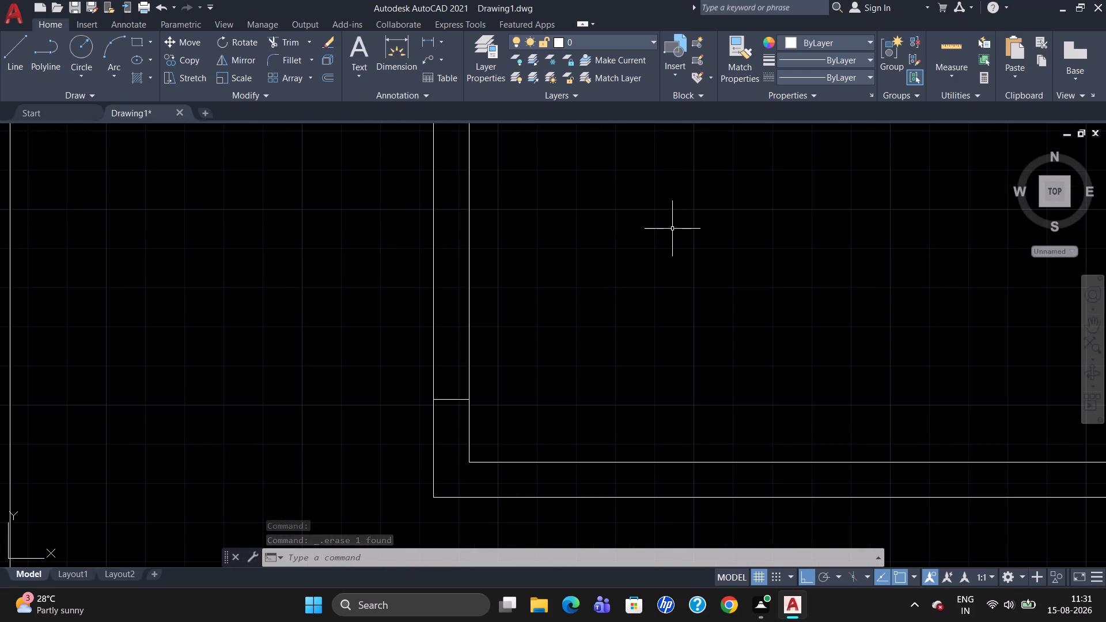
scroll(605, 318, "down", 1)
key("o")
key("Return")
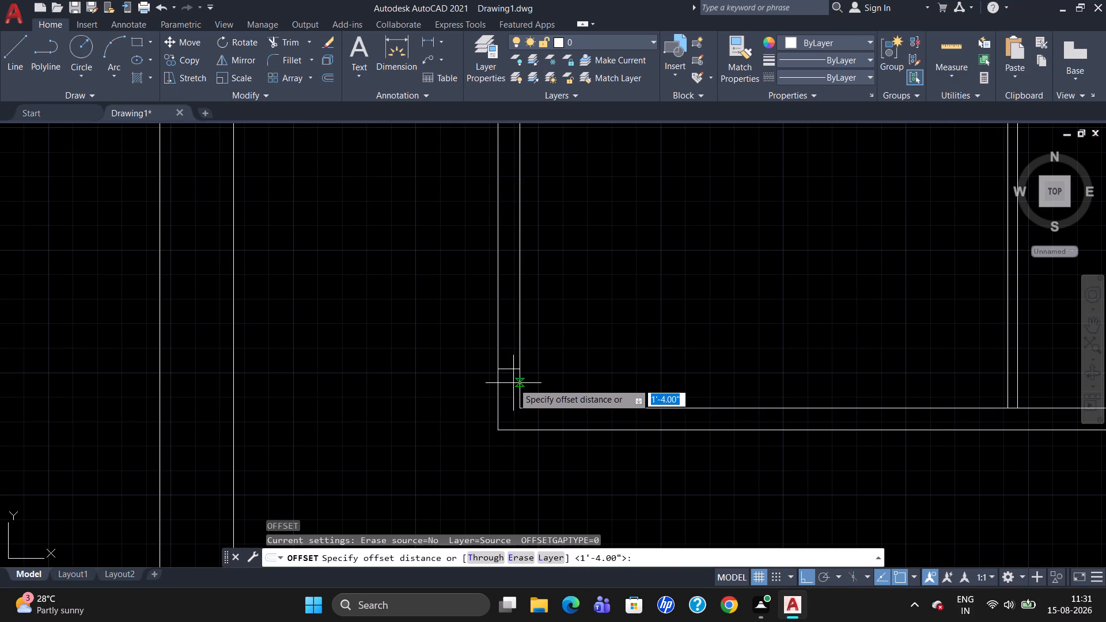
type("4'")
key("Return")
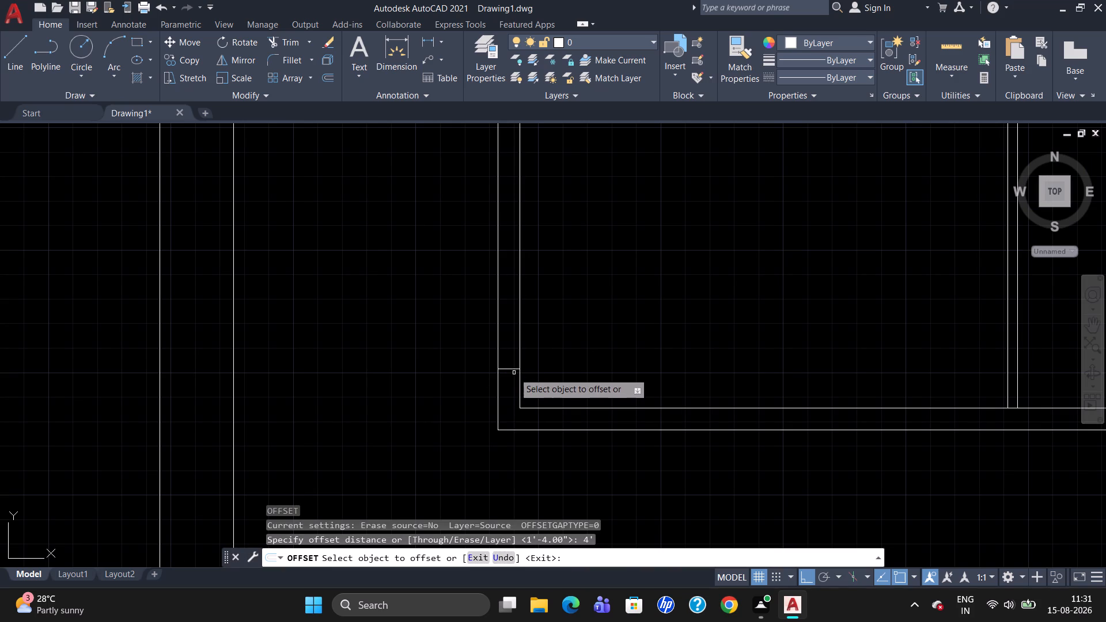
left_click(513, 370)
left_click(504, 265)
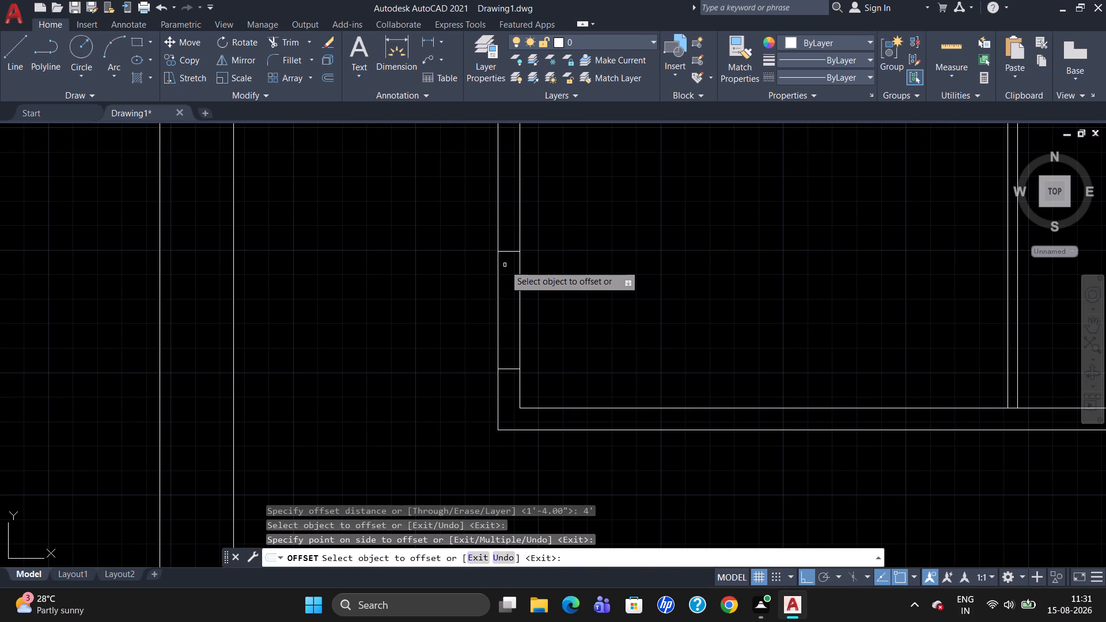
key("Escape")
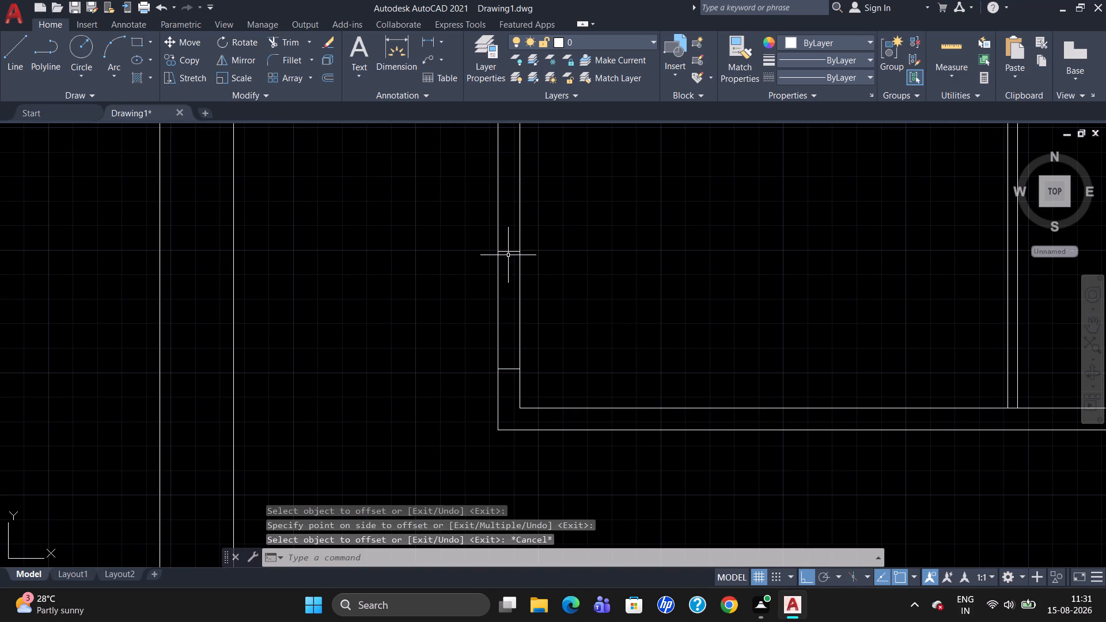
Offset the upper opening line on the west exterior wall 2' downward to mark the middle of the opening.
left_click(509, 252)
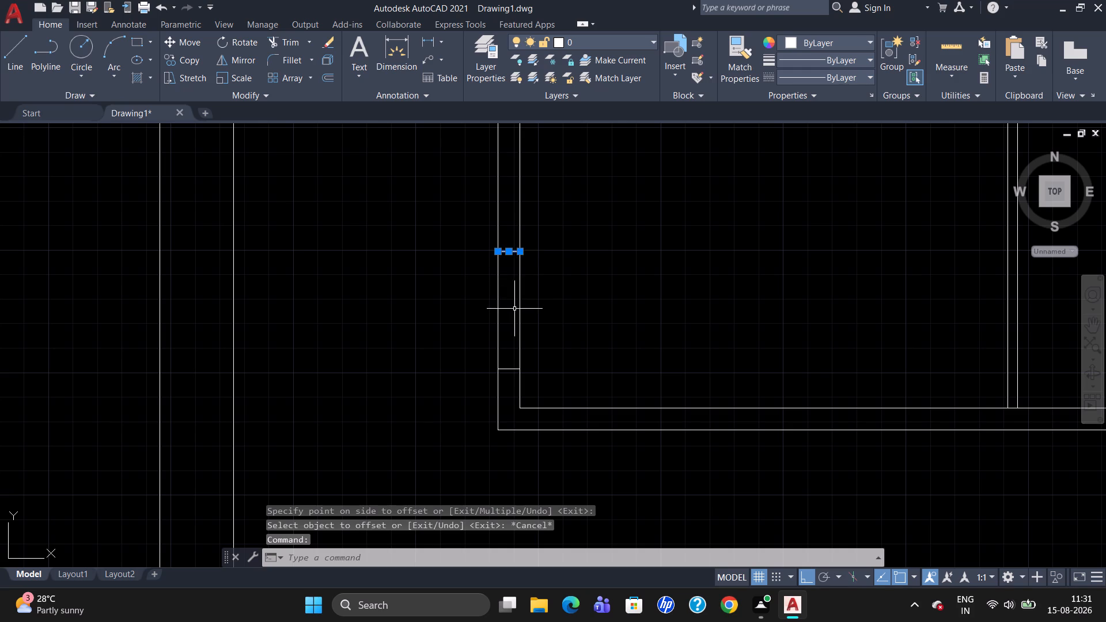
key("Escape")
key("o")
key("Return")
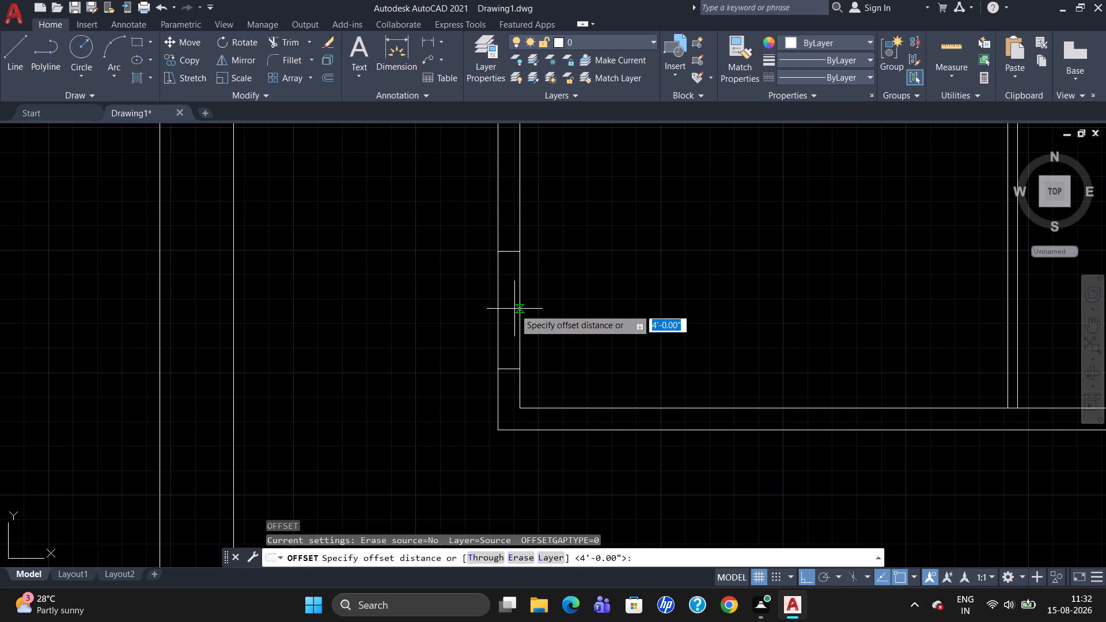
key("2")
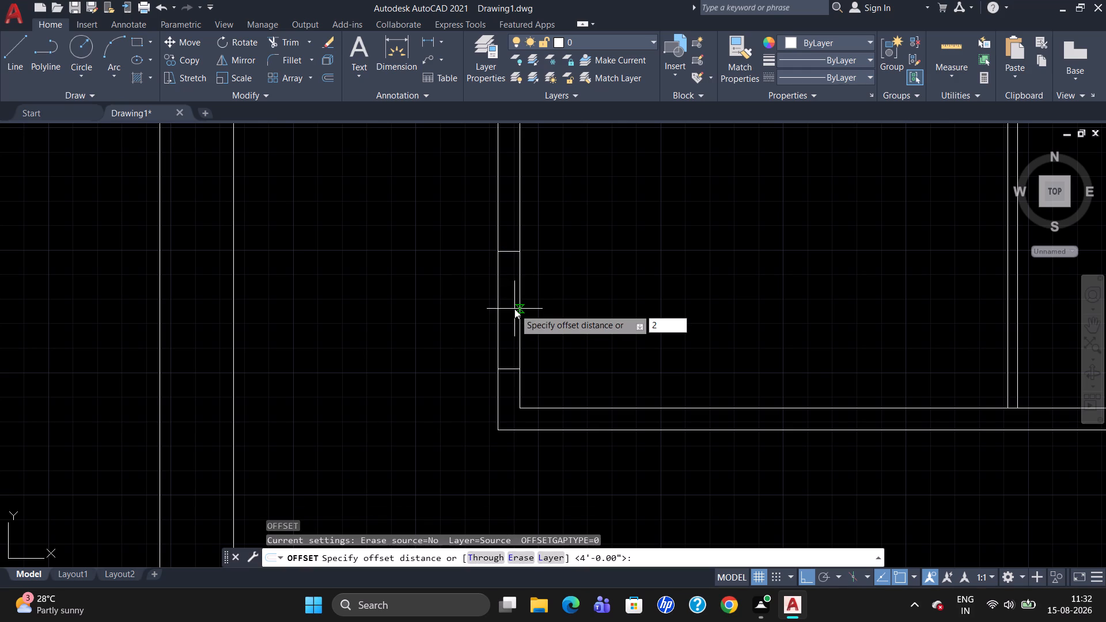
key("apostrophe")
key("Return")
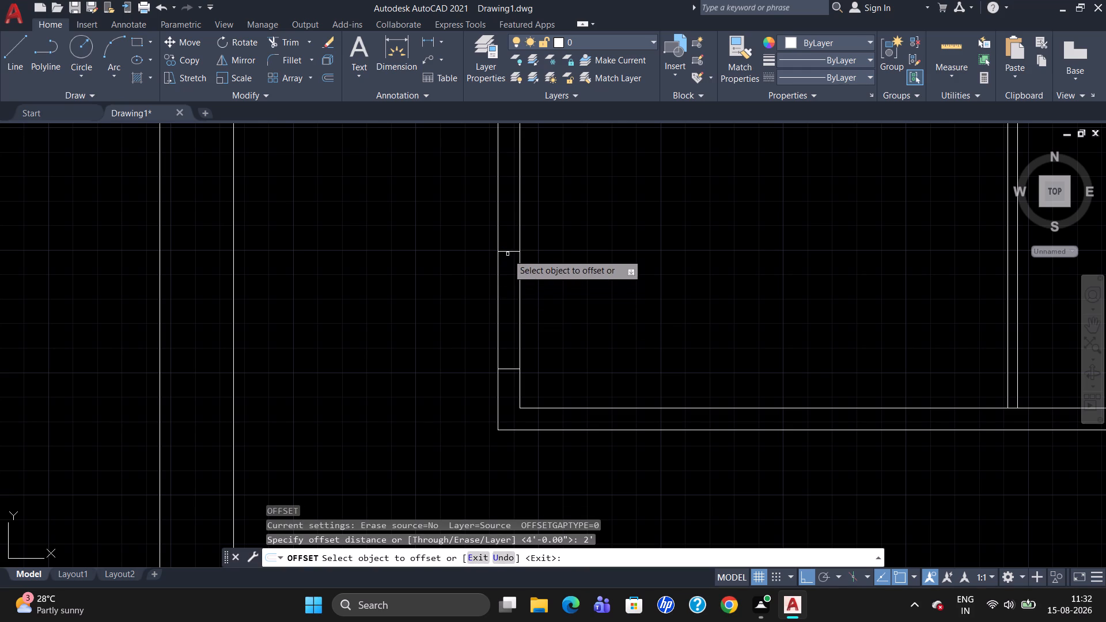
left_click(507, 252)
left_click(506, 291)
key("Escape")
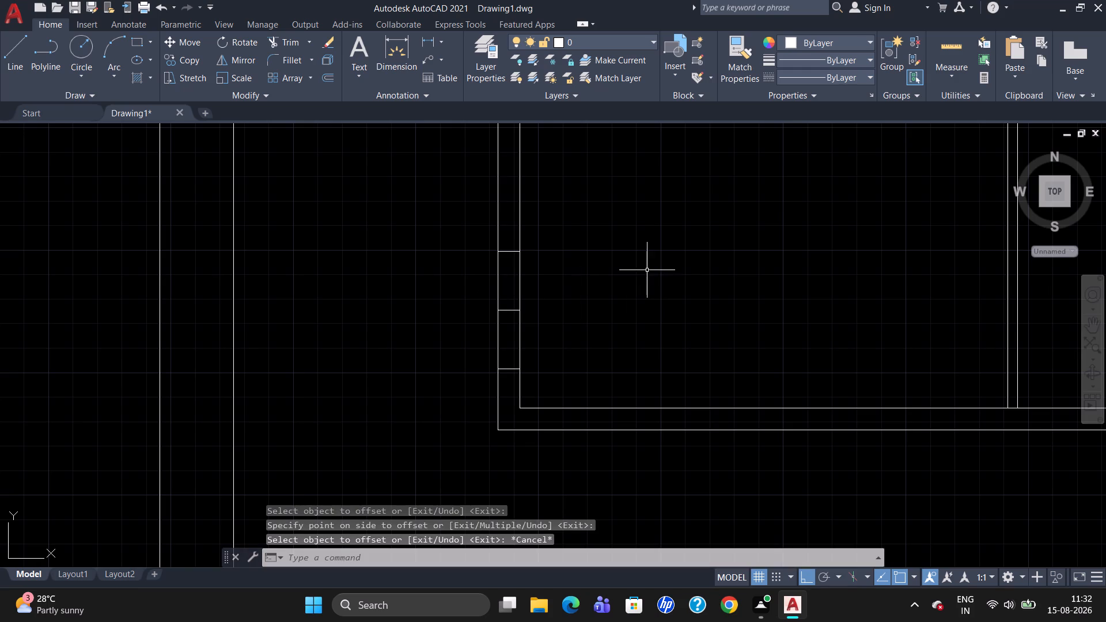
Draw a rectangle 9" wide and 36" high in the empty space west of the floor plan.
scroll(647, 270, "down", 2)
scroll(688, 240, "up", 1)
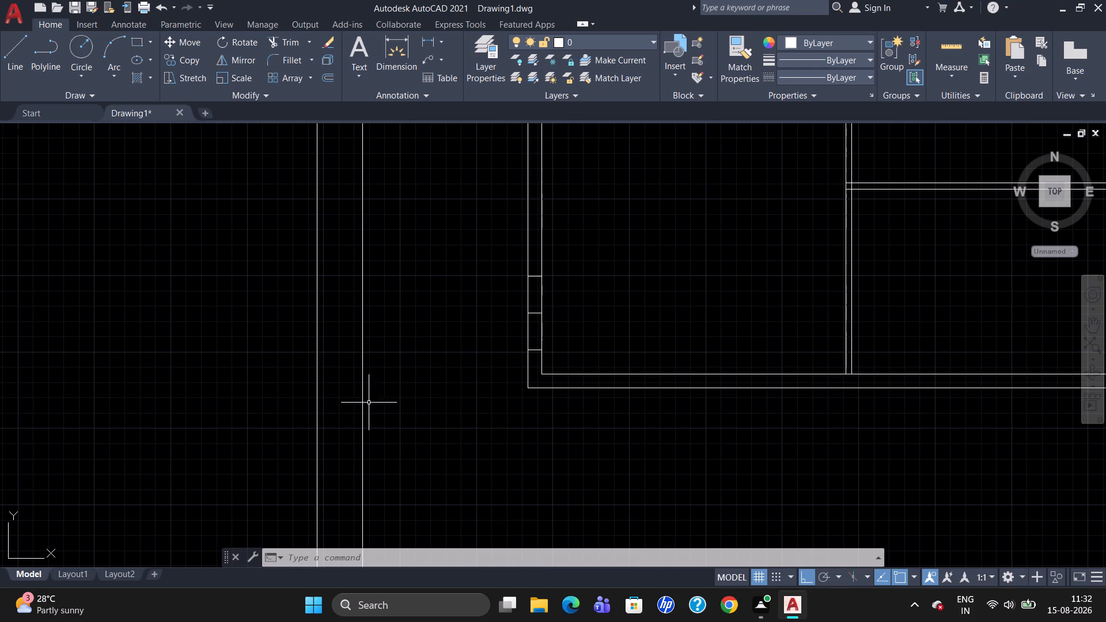
type("rec")
key("Return")
left_click(154, 296)
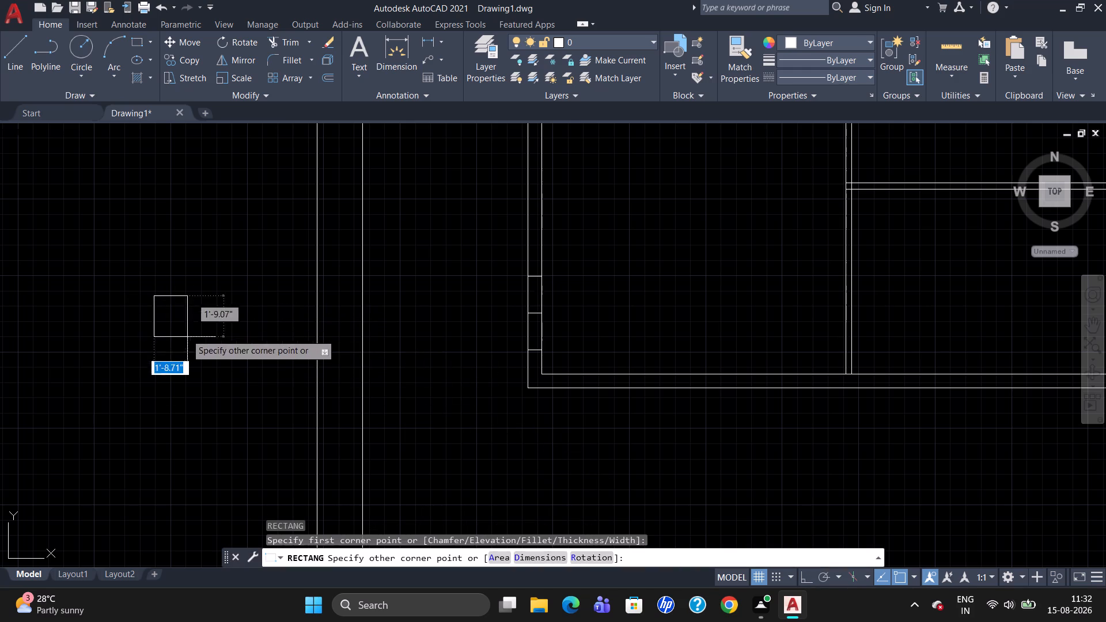
type("9\"")
key("Tab")
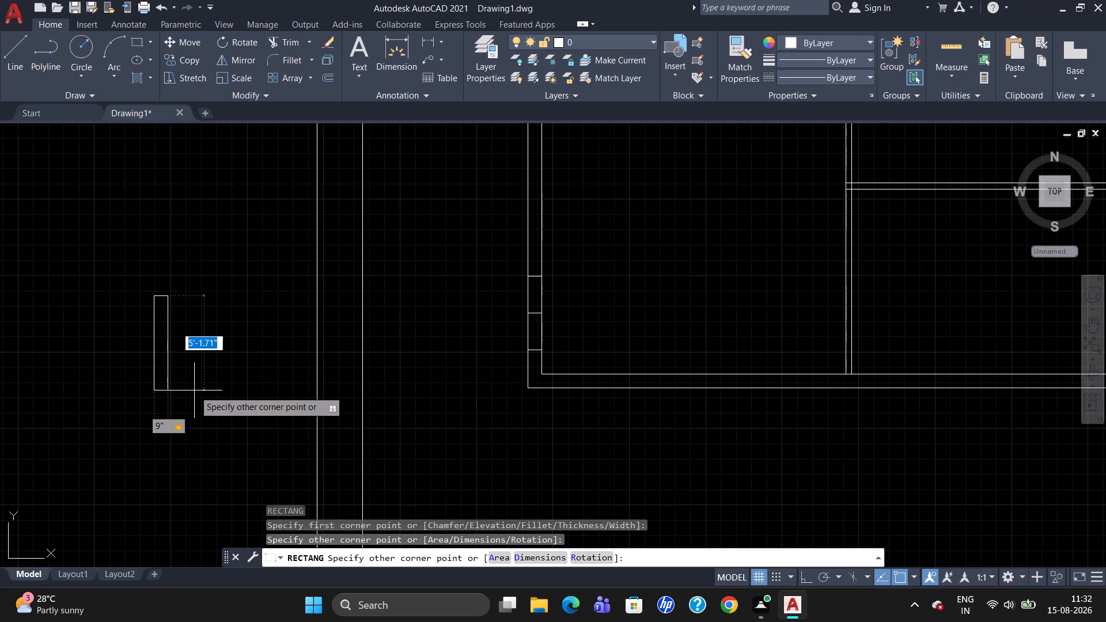
type("36")
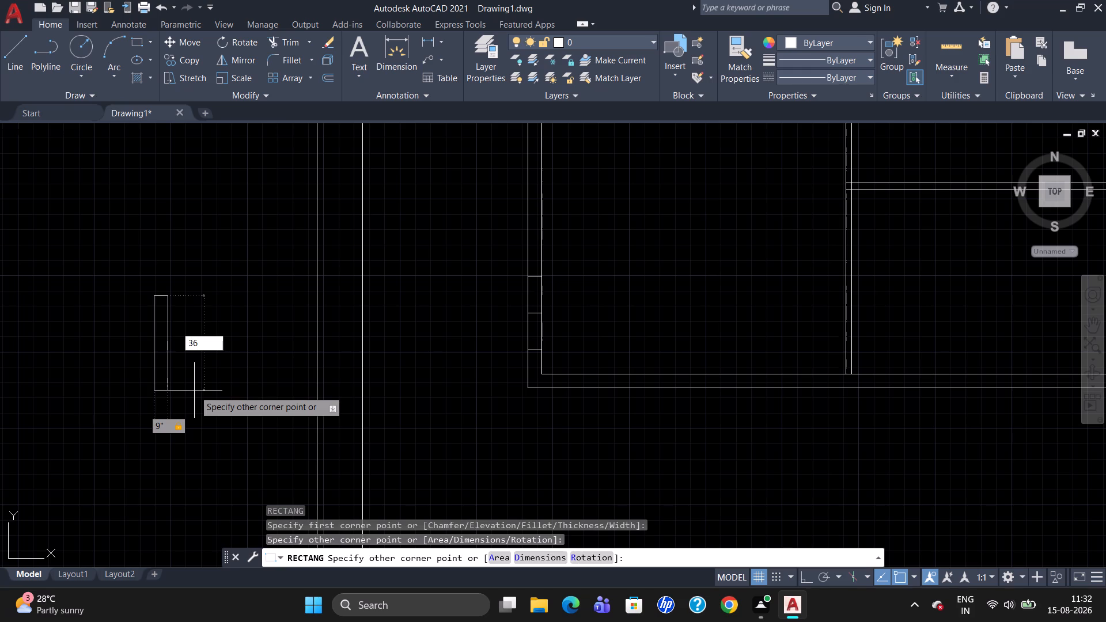
key("shift+quotedbl")
key("Return")
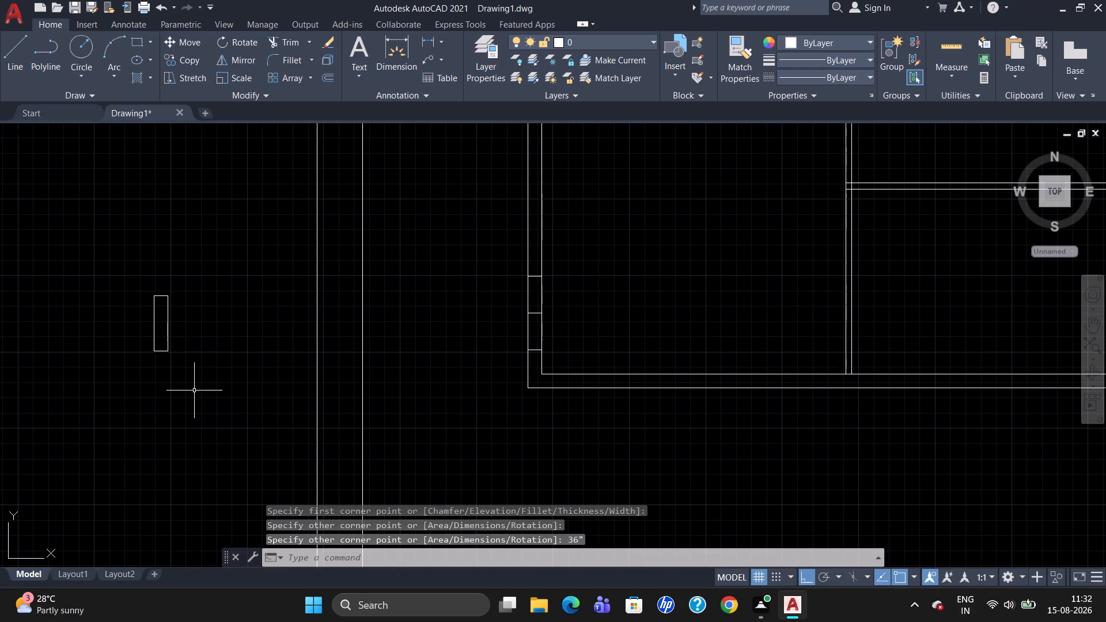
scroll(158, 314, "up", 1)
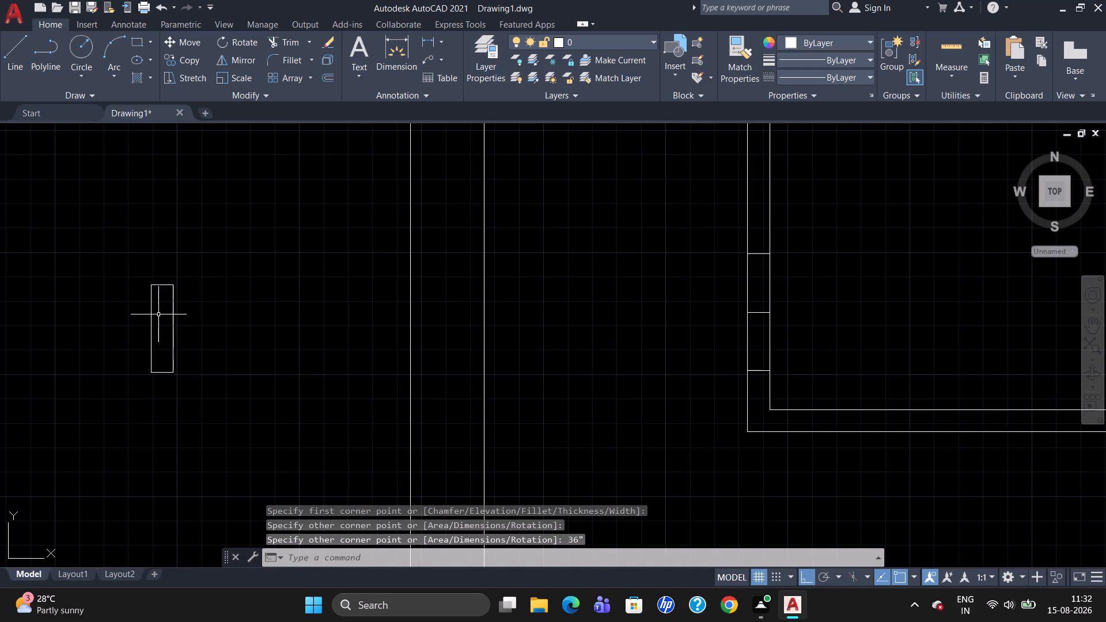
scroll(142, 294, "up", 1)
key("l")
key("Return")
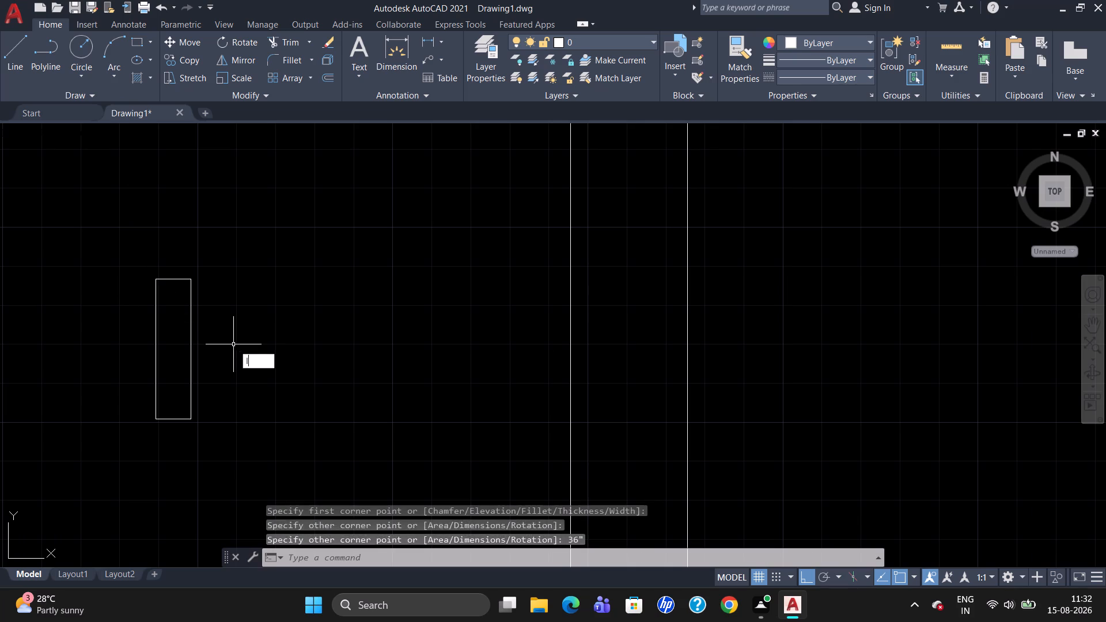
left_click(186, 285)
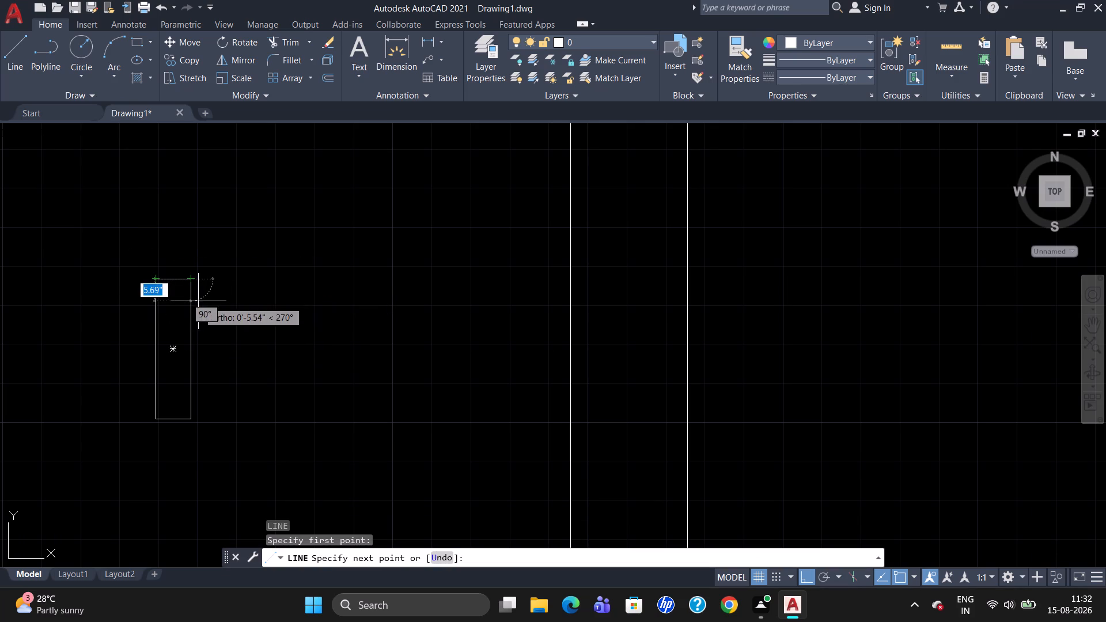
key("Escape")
Draw a vertical line through the middle of the 9" by 36" rectangle, from its top edge to its bottom edge.
key("l")
key("Return")
type("m2p")
key("Return")
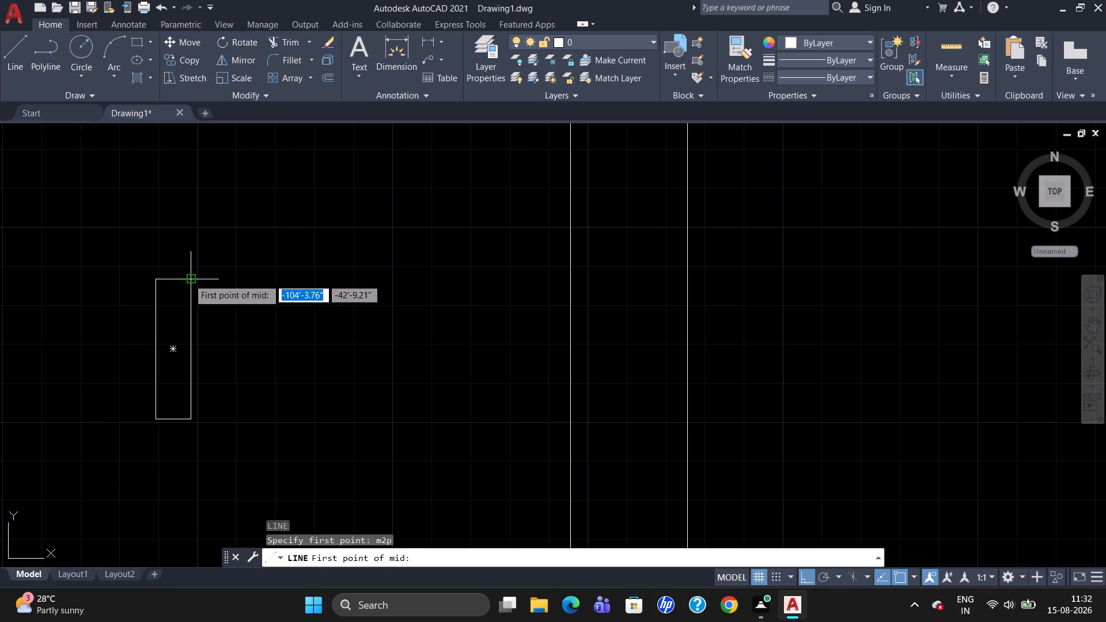
left_click(188, 279)
left_click(156, 278)
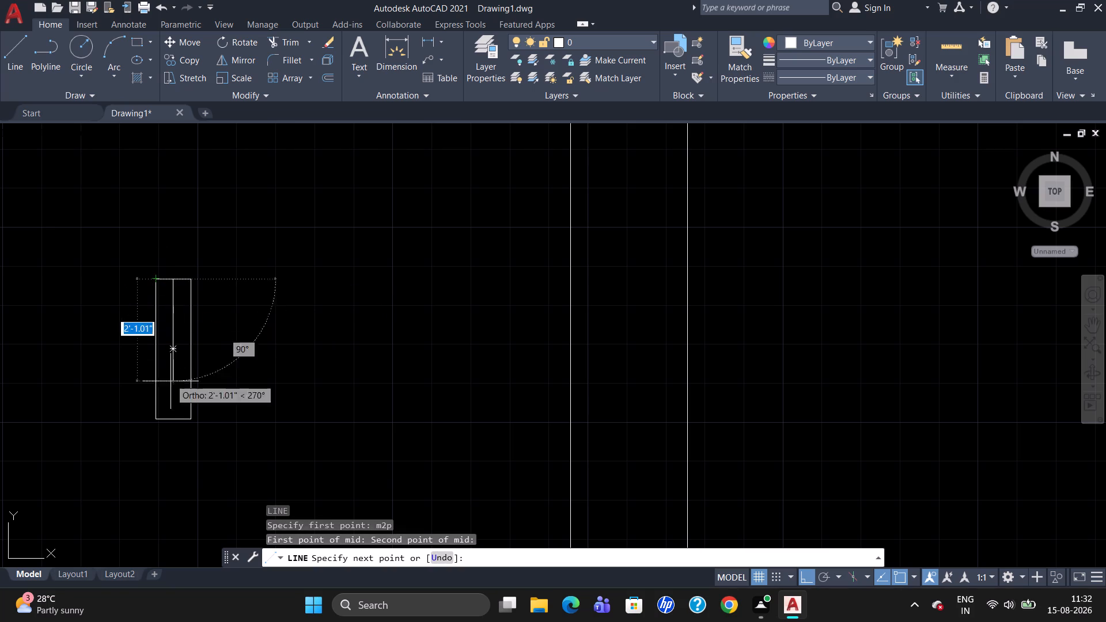
left_click(173, 420)
key("Escape")
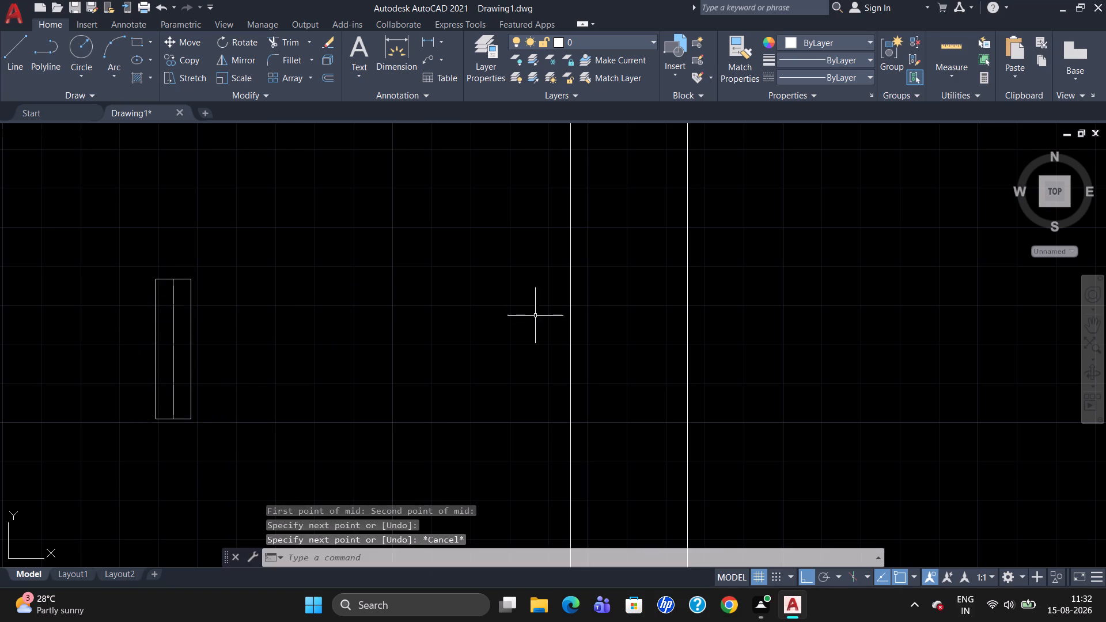
Group the 9" by 36" rectangle with its vertical centre line.
scroll(543, 317, "down", 2)
scroll(914, 351, "up", 2)
scroll(877, 355, "down", 2)
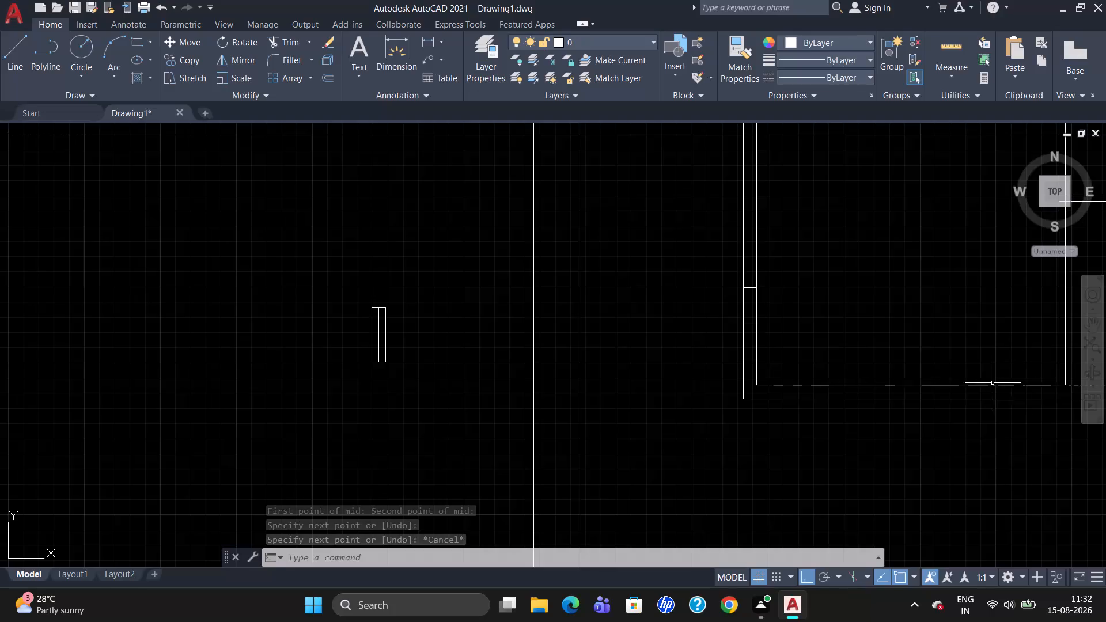
scroll(990, 385, "up", 2)
scroll(879, 395, "down", 2)
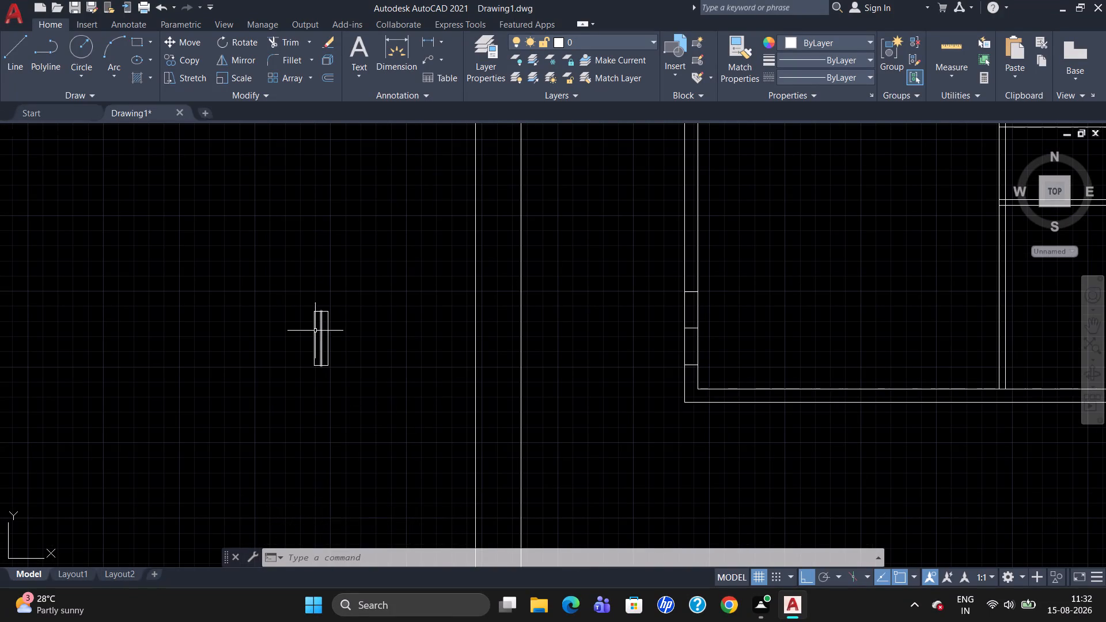
left_click_drag(345, 341, 275, 352)
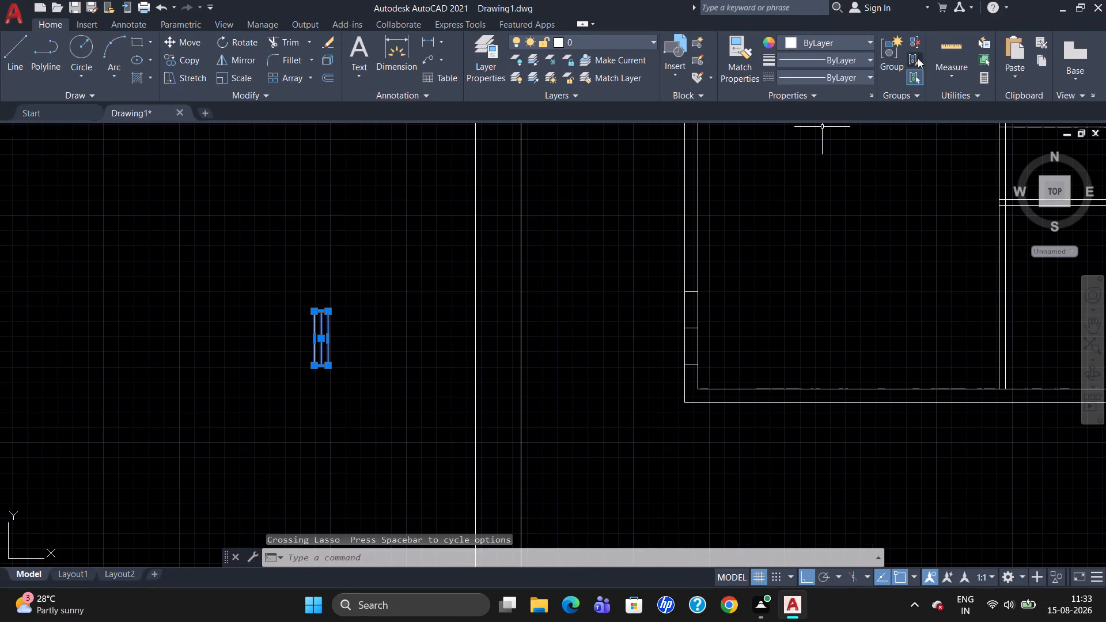
left_click(889, 57)
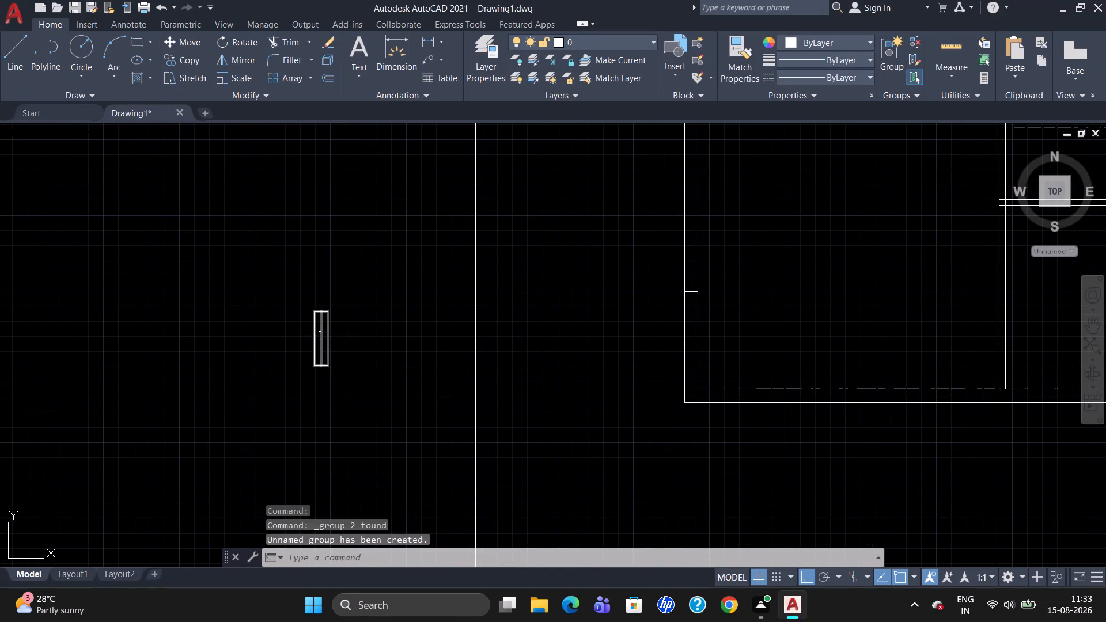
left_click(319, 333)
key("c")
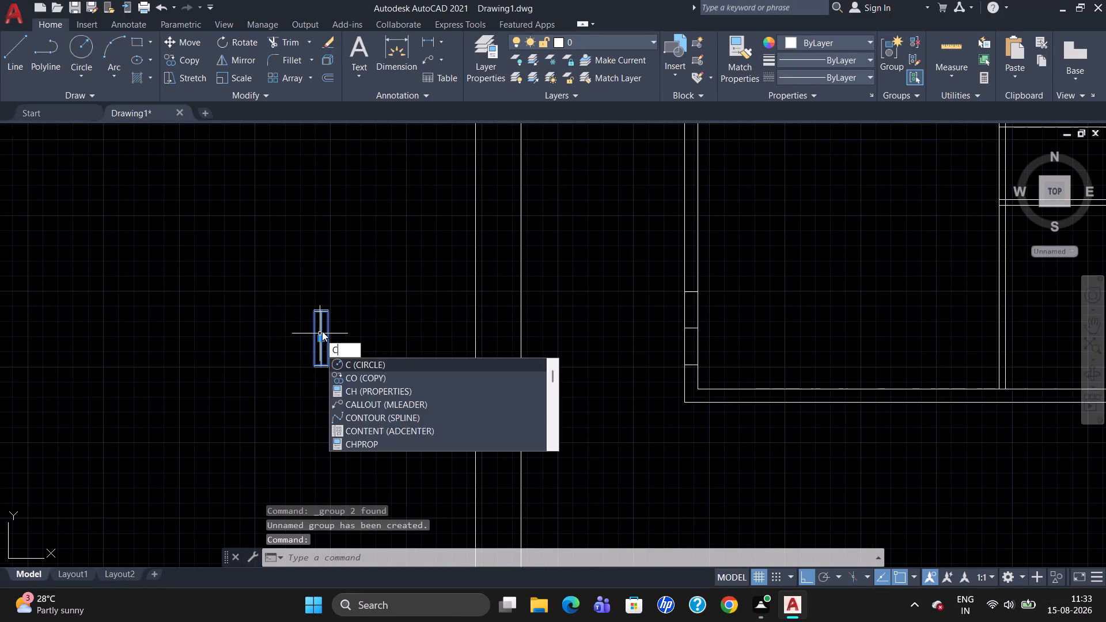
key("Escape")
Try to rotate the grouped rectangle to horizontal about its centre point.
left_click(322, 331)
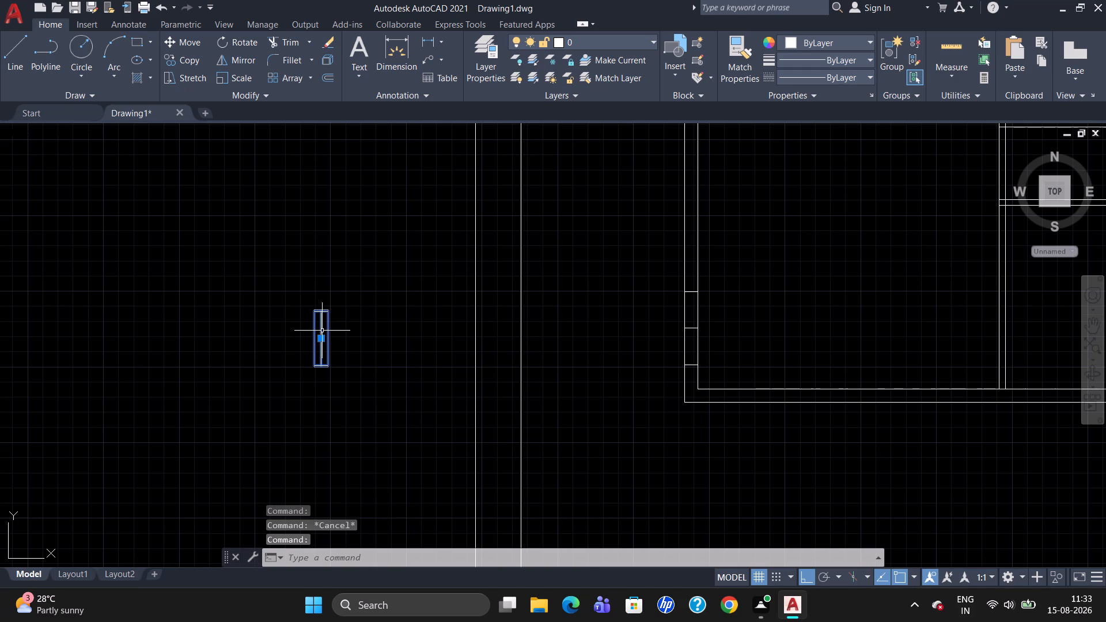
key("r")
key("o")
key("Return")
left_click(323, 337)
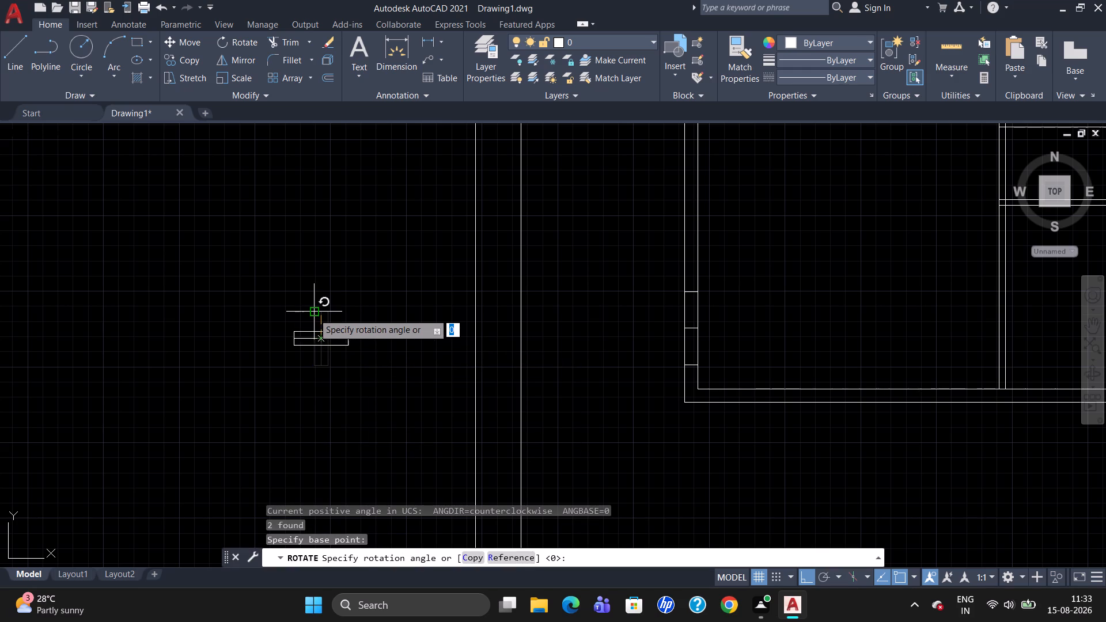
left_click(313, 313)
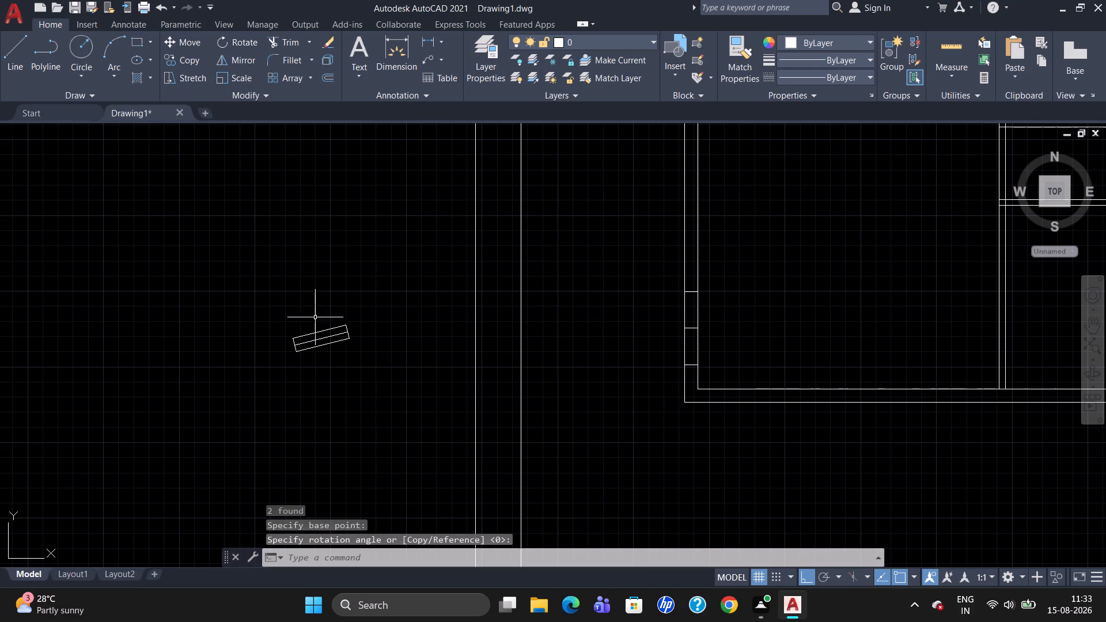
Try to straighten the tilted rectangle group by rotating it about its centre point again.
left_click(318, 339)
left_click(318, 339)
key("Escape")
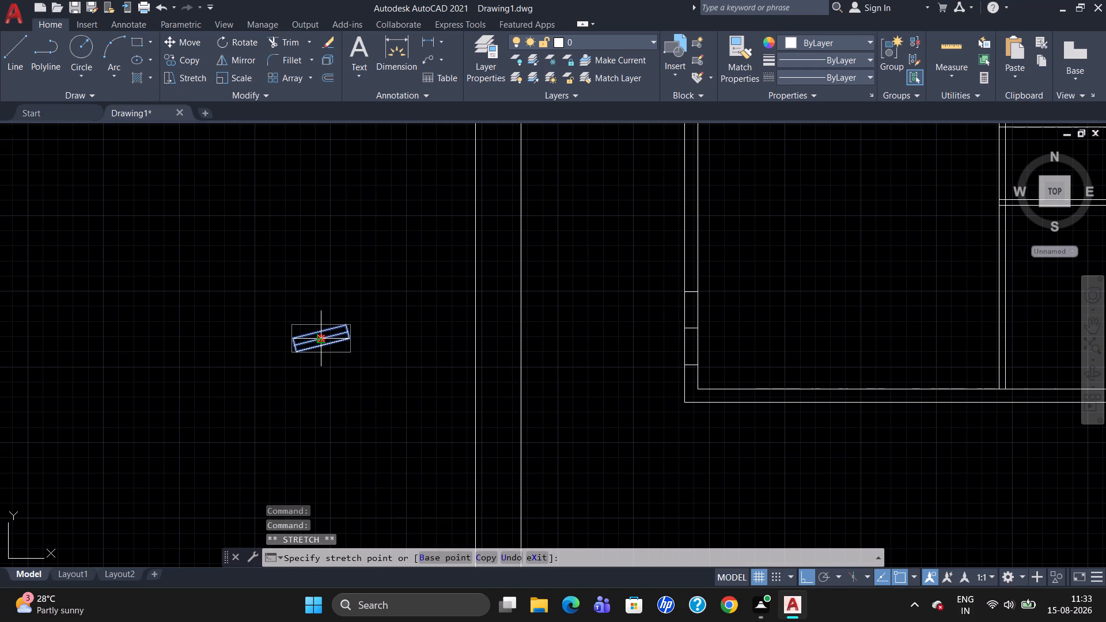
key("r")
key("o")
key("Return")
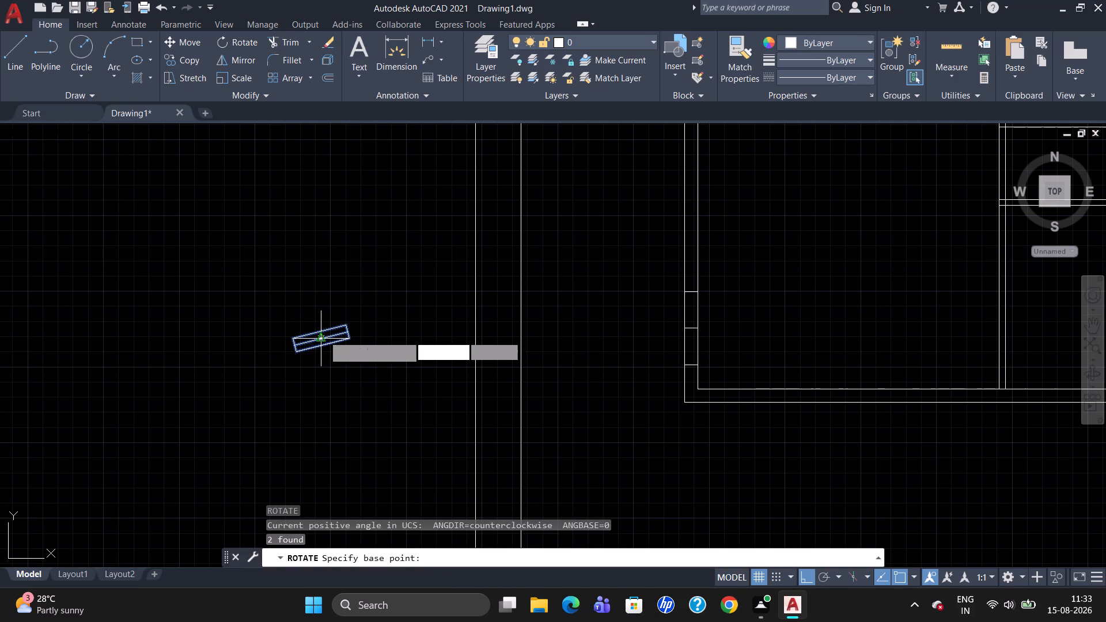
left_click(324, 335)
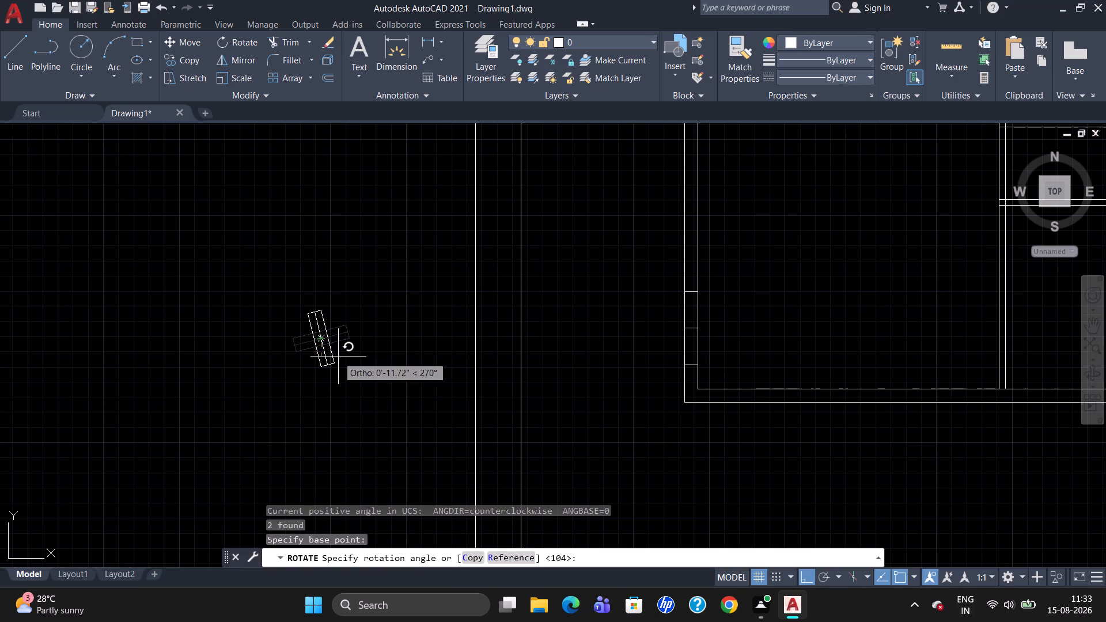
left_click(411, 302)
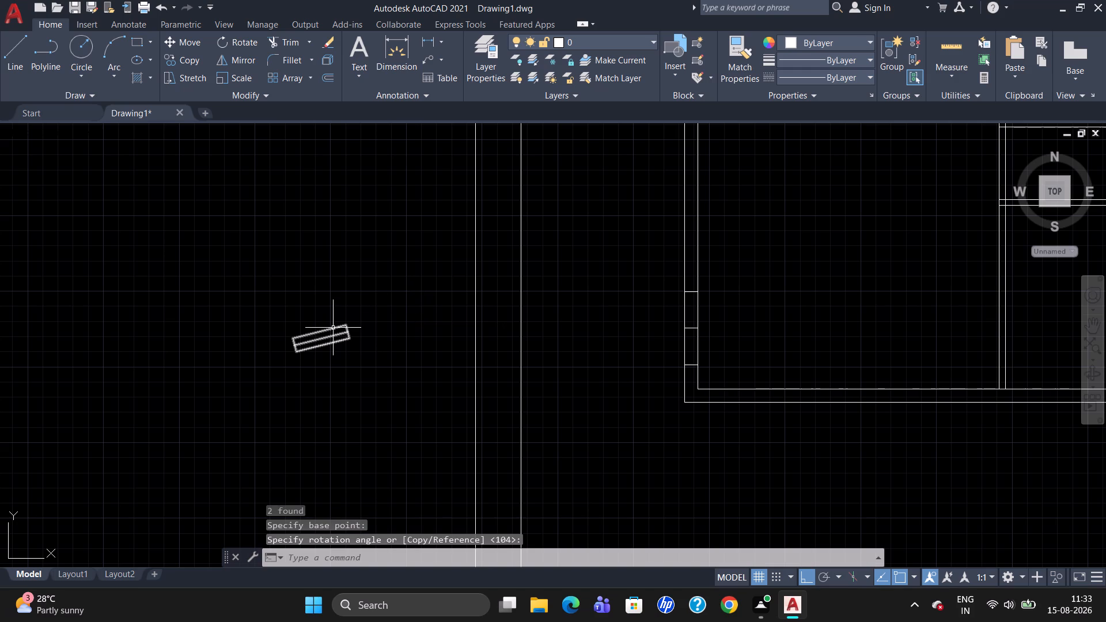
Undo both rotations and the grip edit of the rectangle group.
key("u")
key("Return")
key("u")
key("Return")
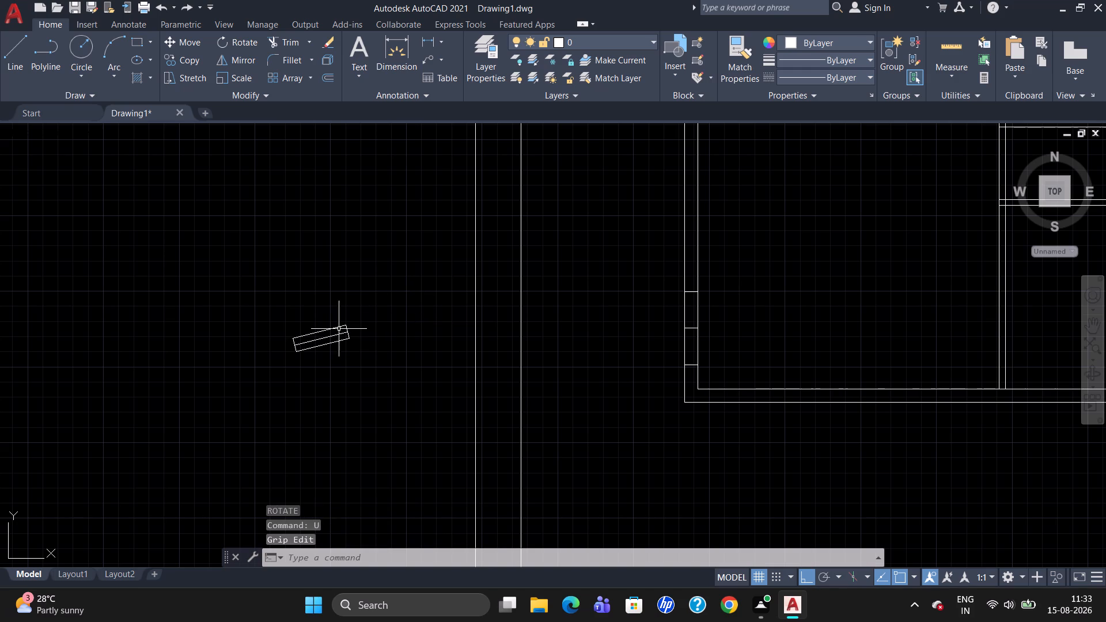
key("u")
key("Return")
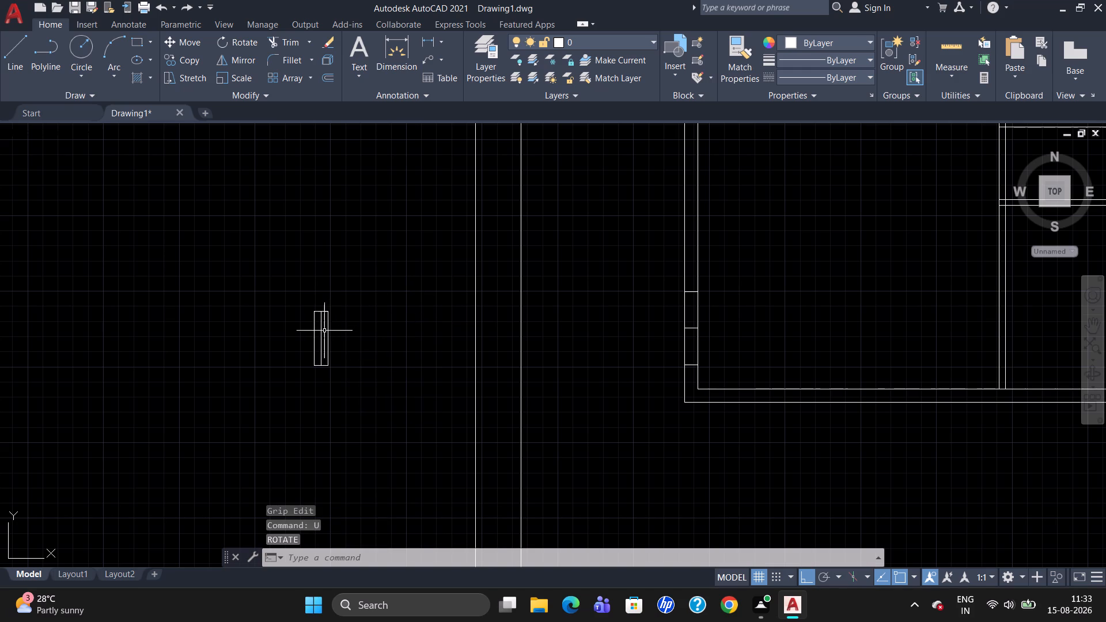
Rotate the grouped 9" by 36" symbol to horizontal about its upper-left corner.
left_click(324, 331)
left_click(319, 330)
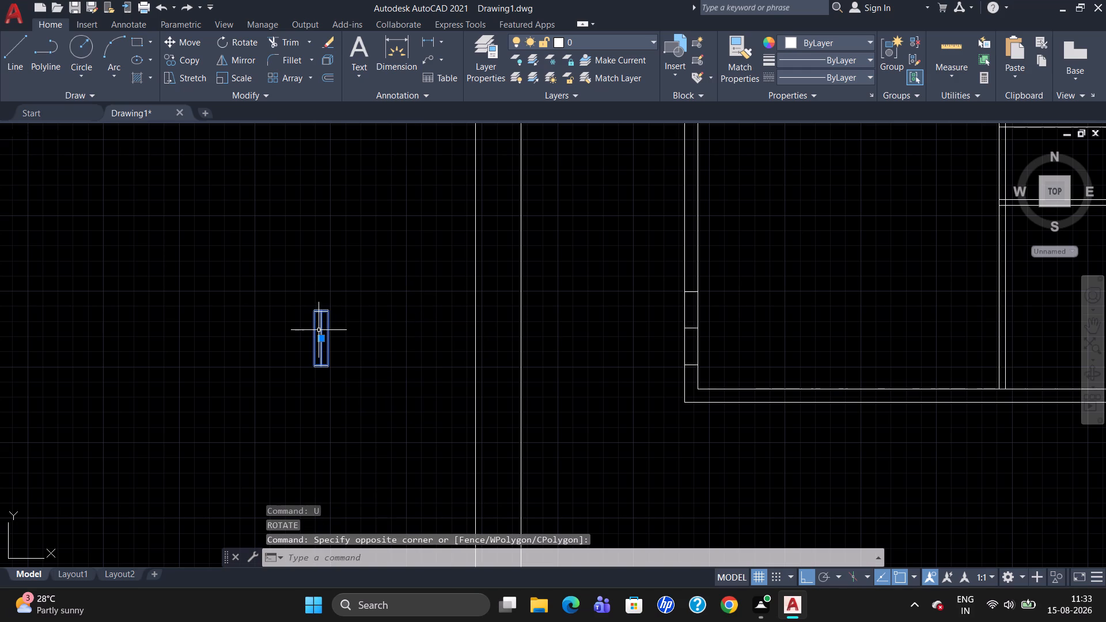
type("ro")
key("Return")
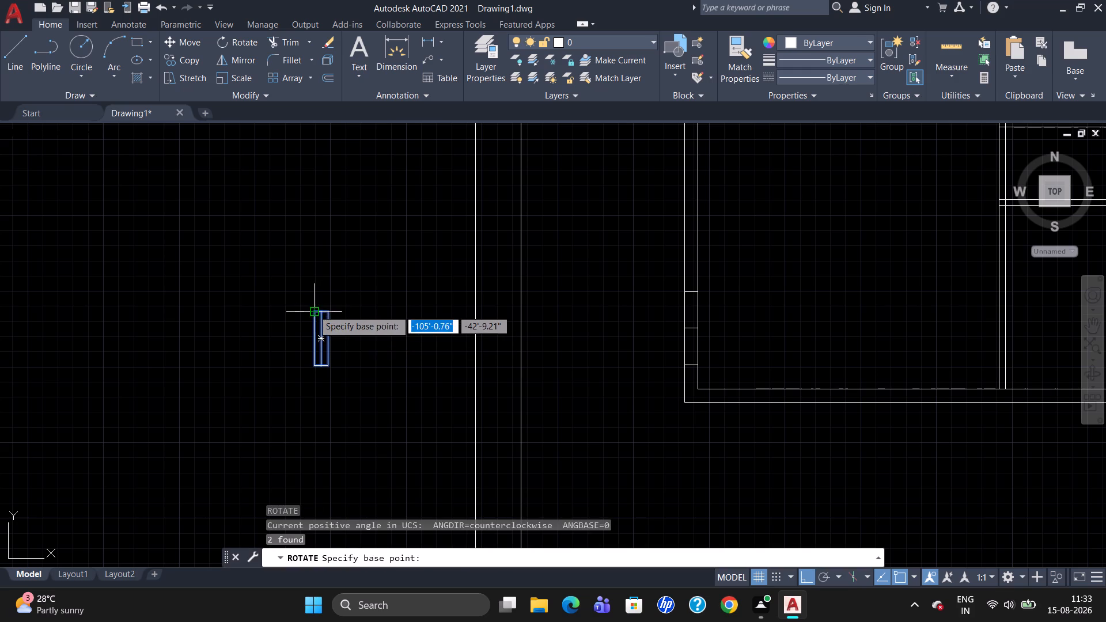
left_click(313, 311)
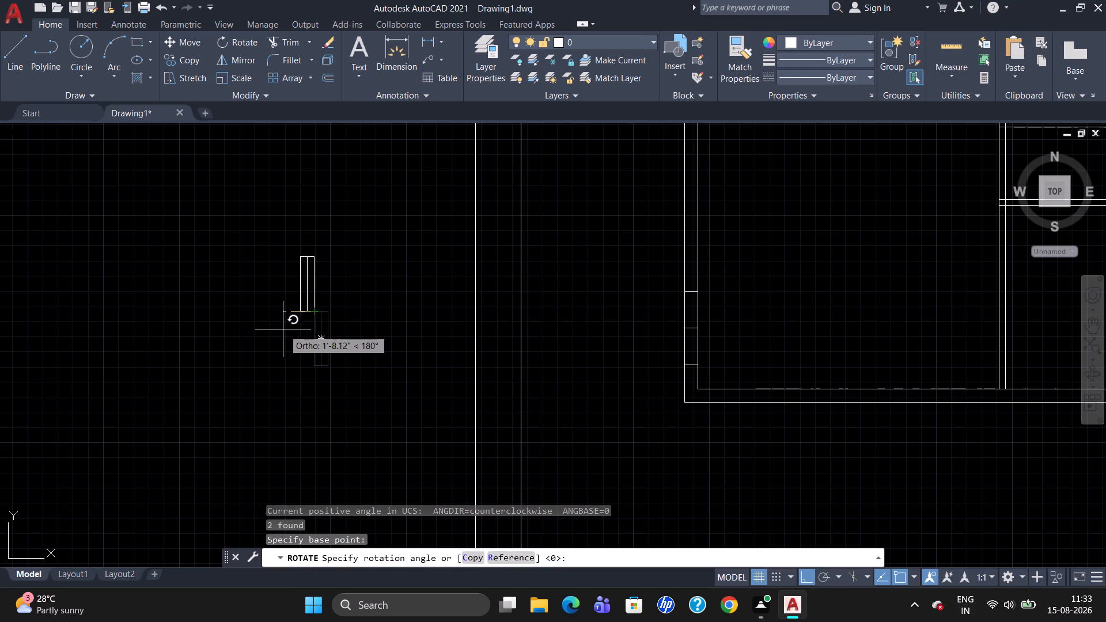
left_click(373, 371)
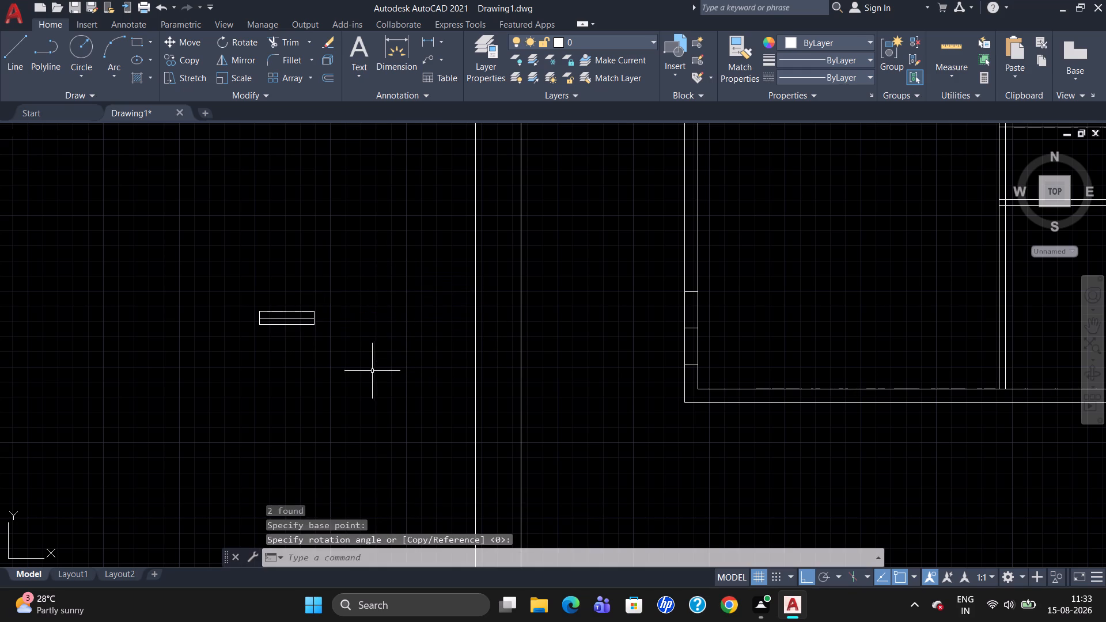
Copy the horizontal symbol by its upper-right corner onto the bottom outer wall near the left corner, with polar tracking on.
left_click(279, 315)
left_click(285, 315)
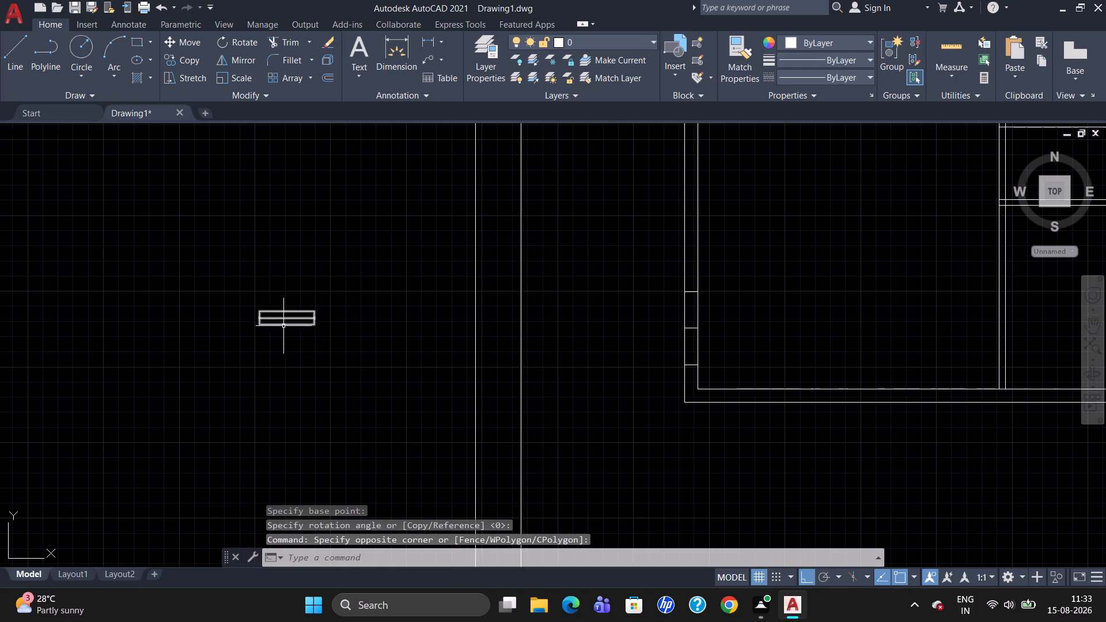
left_click(286, 318)
key("c")
key("o")
key("Return")
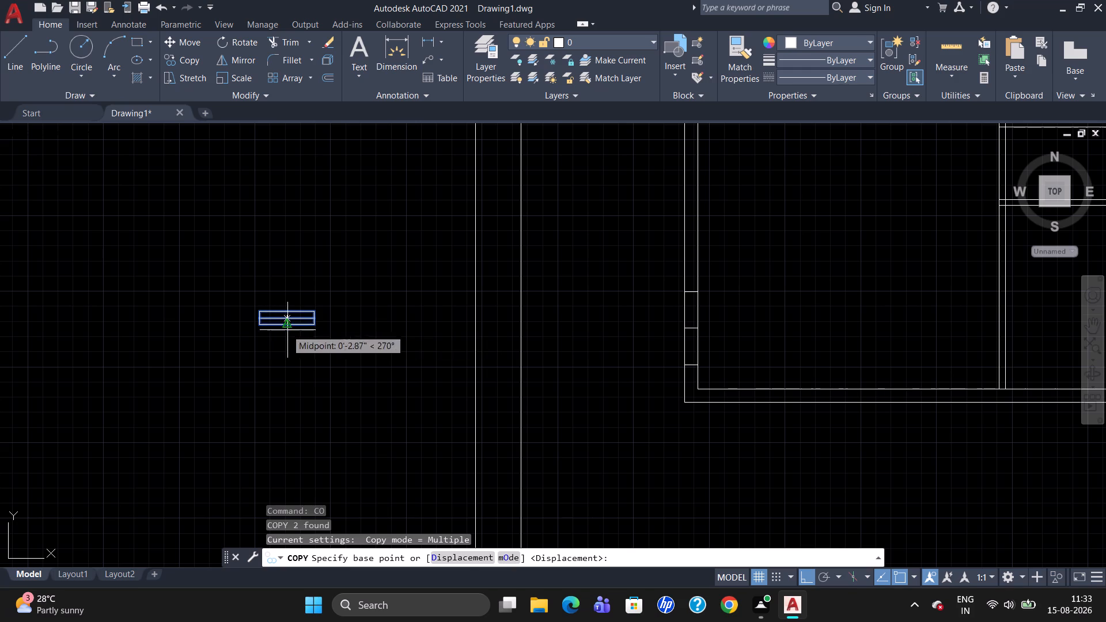
left_click(317, 312)
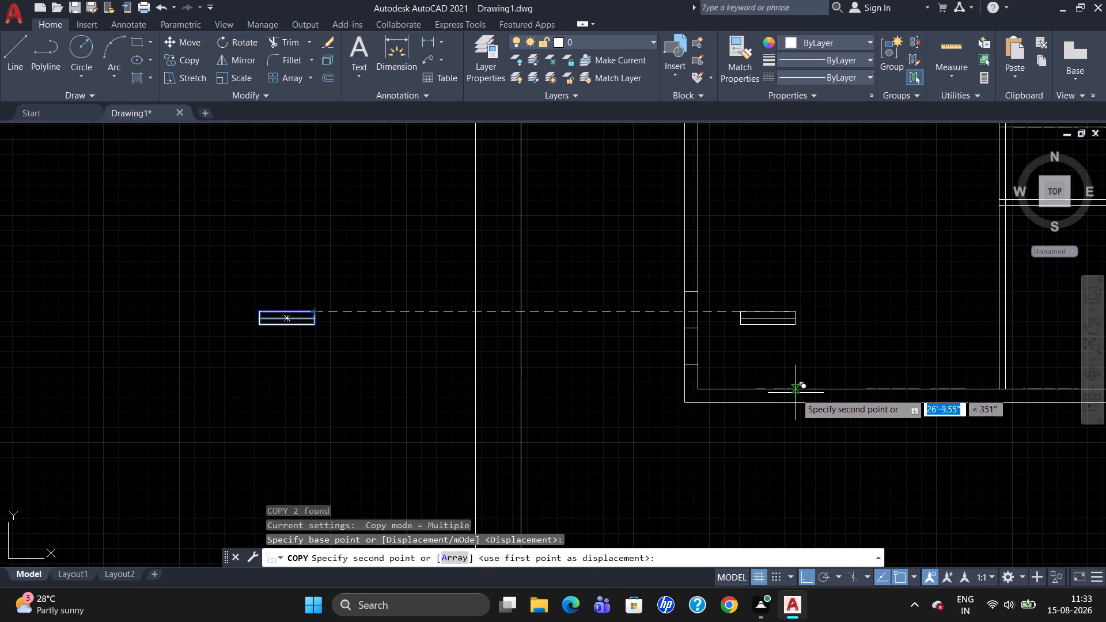
left_click(827, 579)
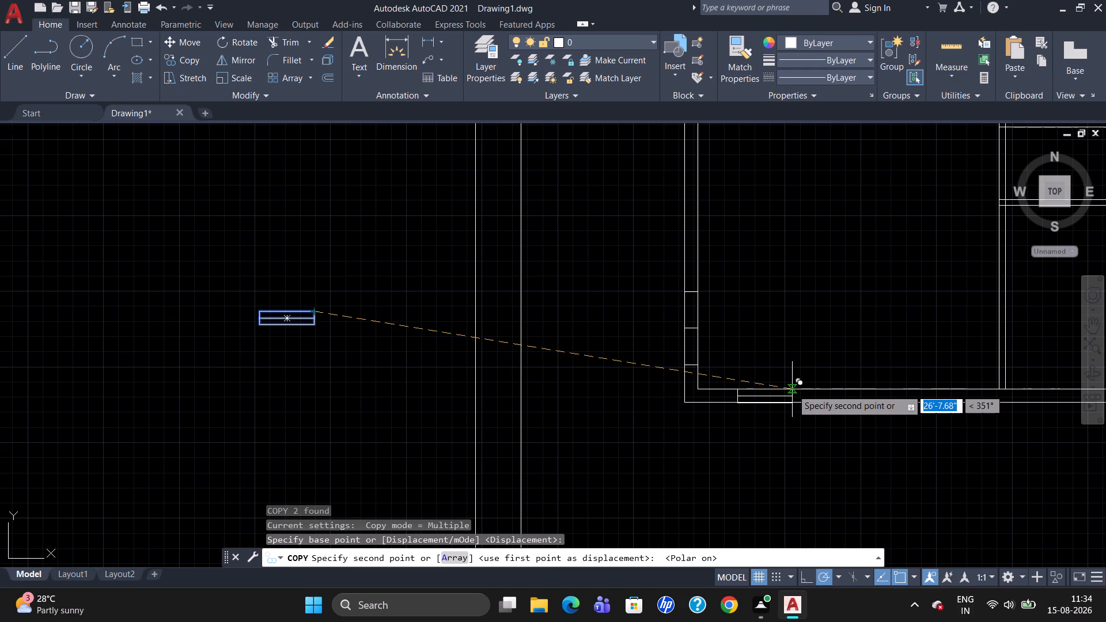
left_click(792, 389)
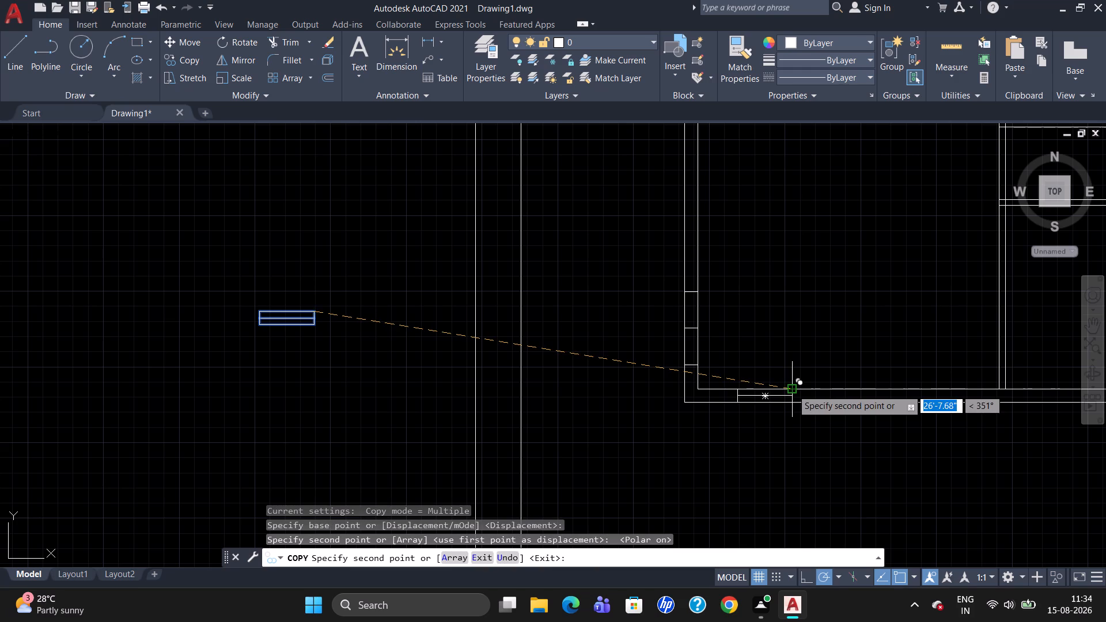
key("Escape")
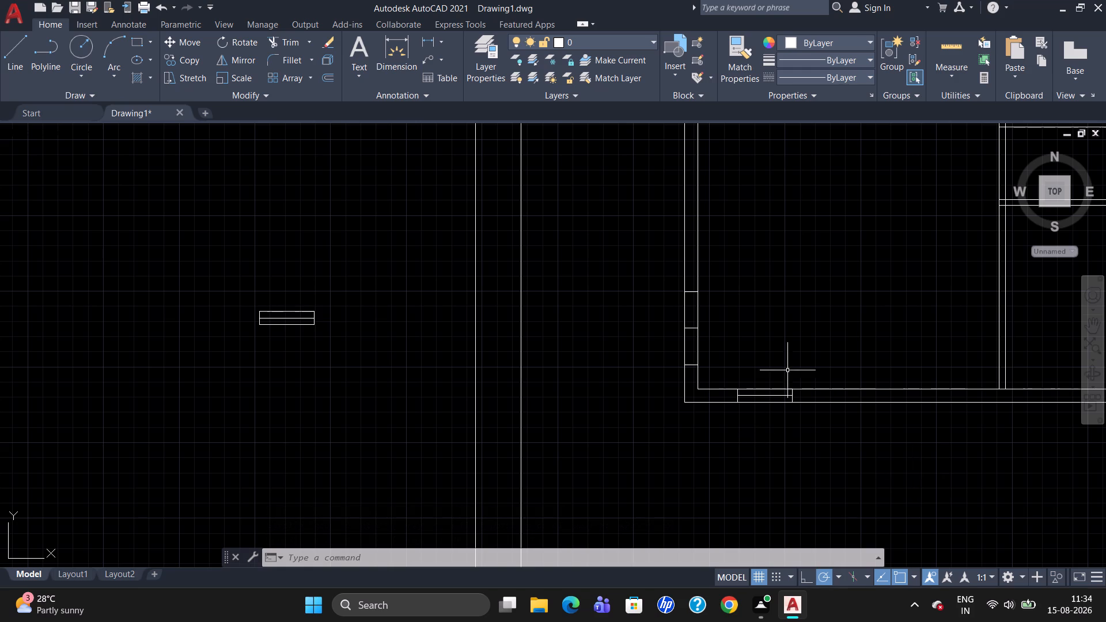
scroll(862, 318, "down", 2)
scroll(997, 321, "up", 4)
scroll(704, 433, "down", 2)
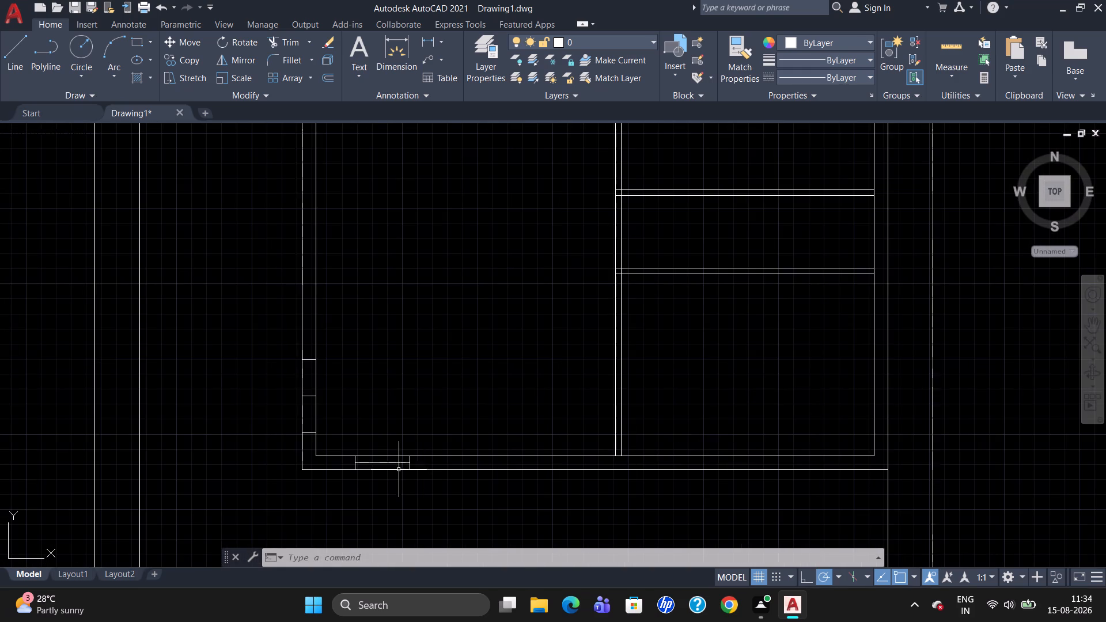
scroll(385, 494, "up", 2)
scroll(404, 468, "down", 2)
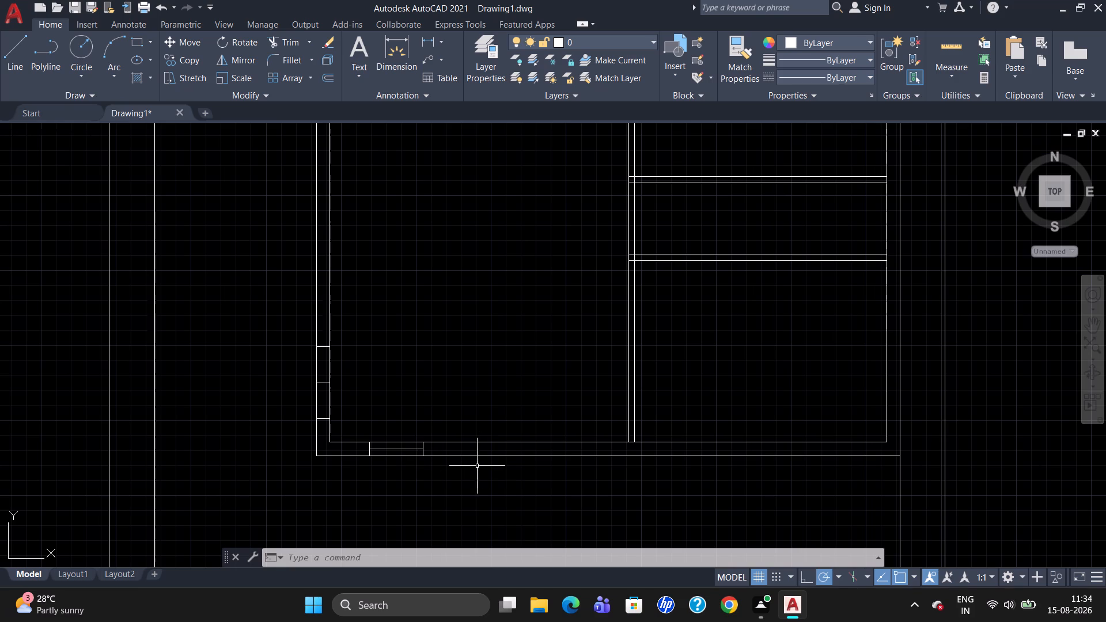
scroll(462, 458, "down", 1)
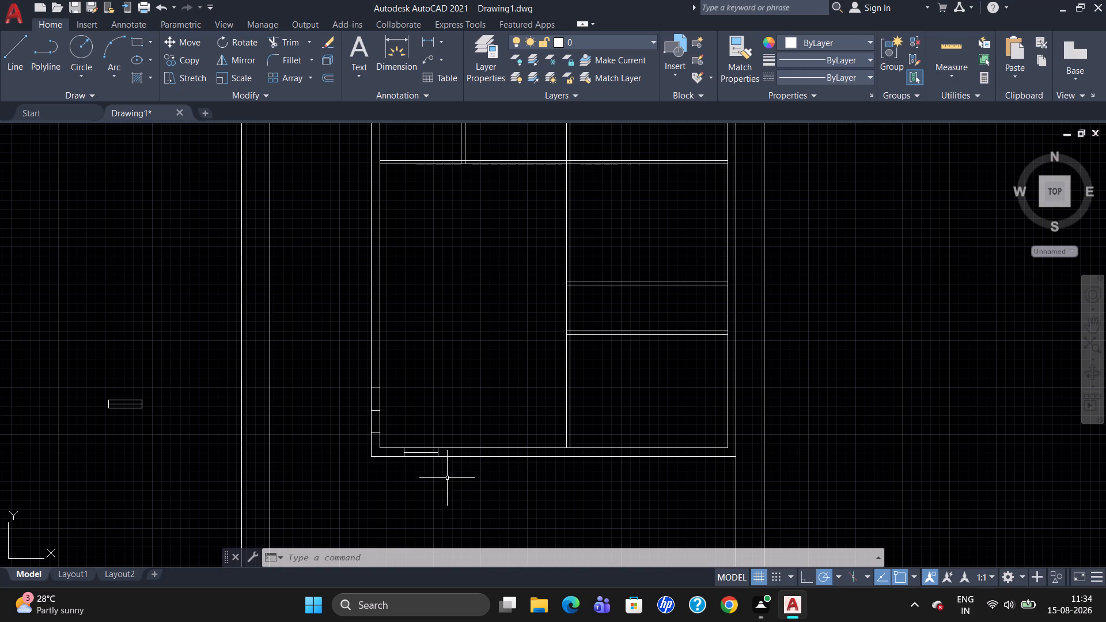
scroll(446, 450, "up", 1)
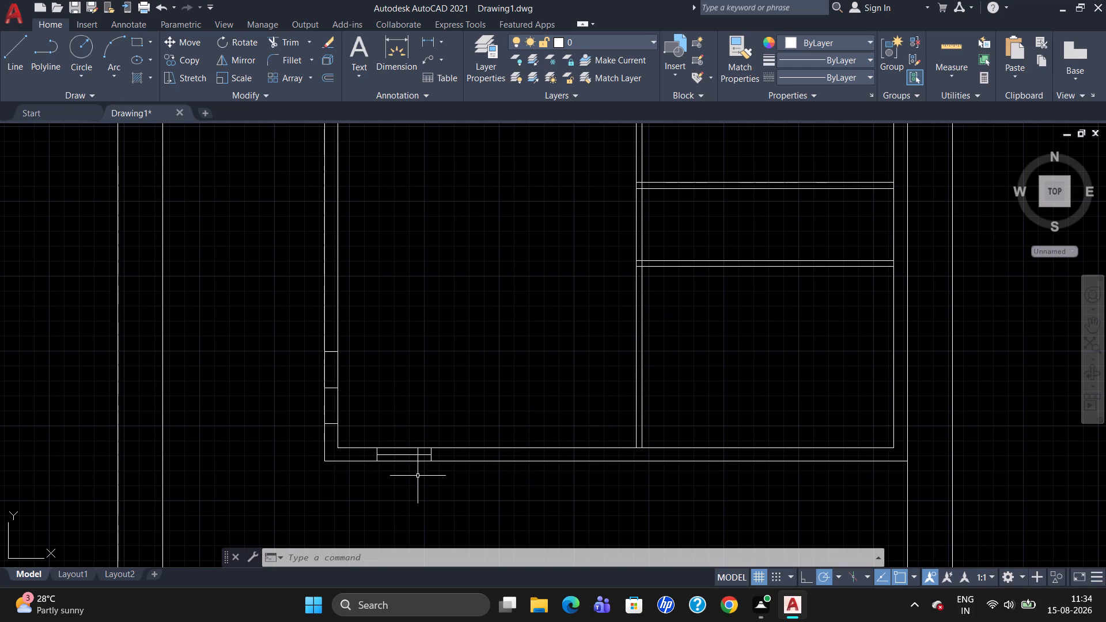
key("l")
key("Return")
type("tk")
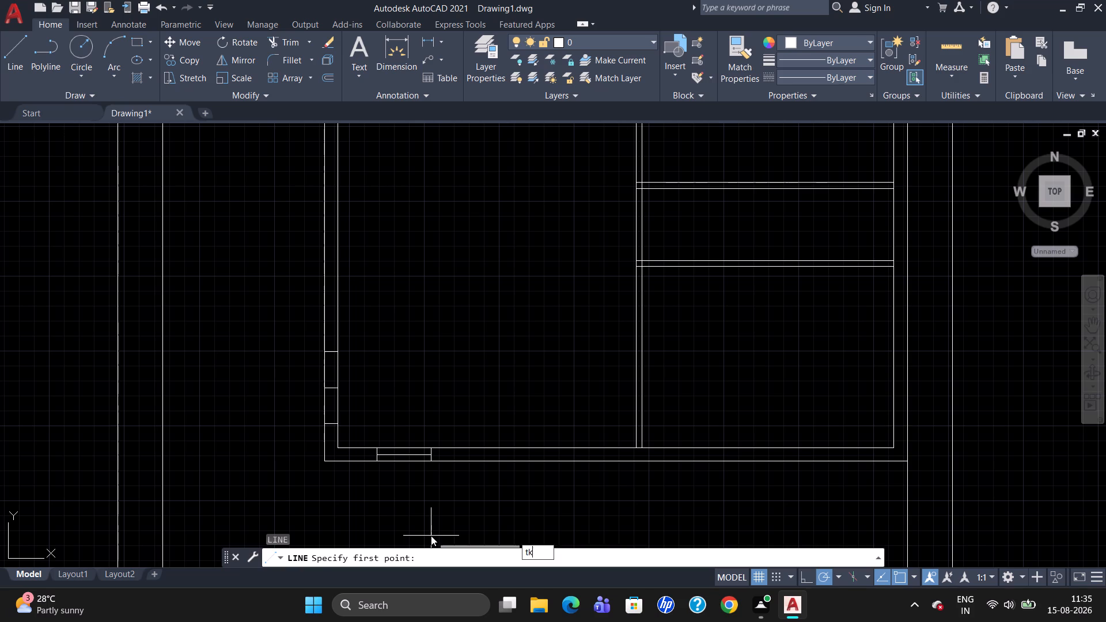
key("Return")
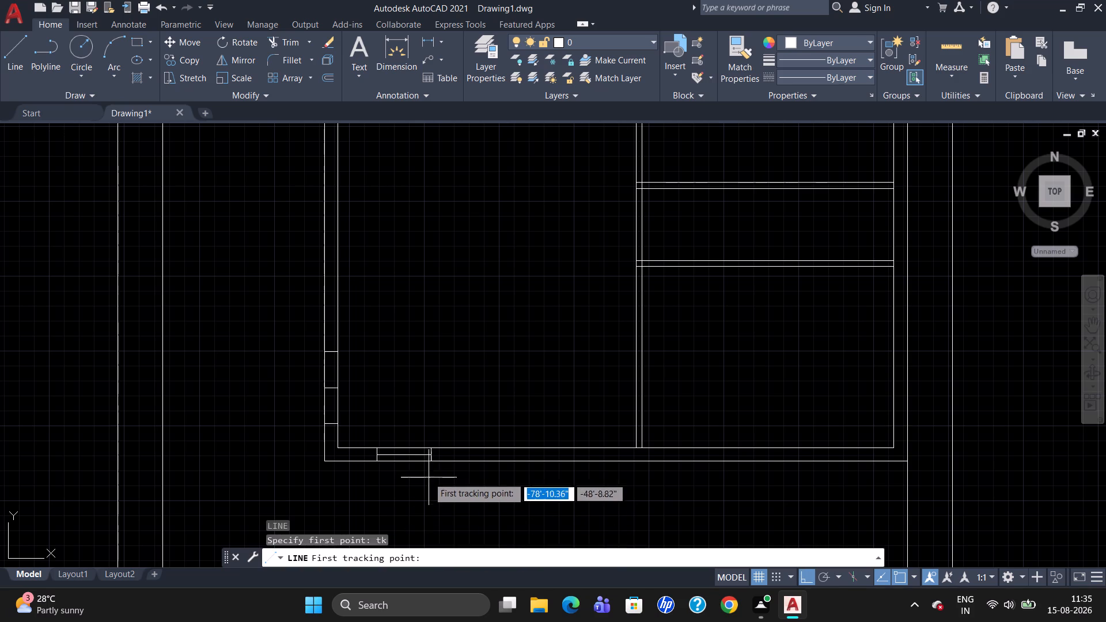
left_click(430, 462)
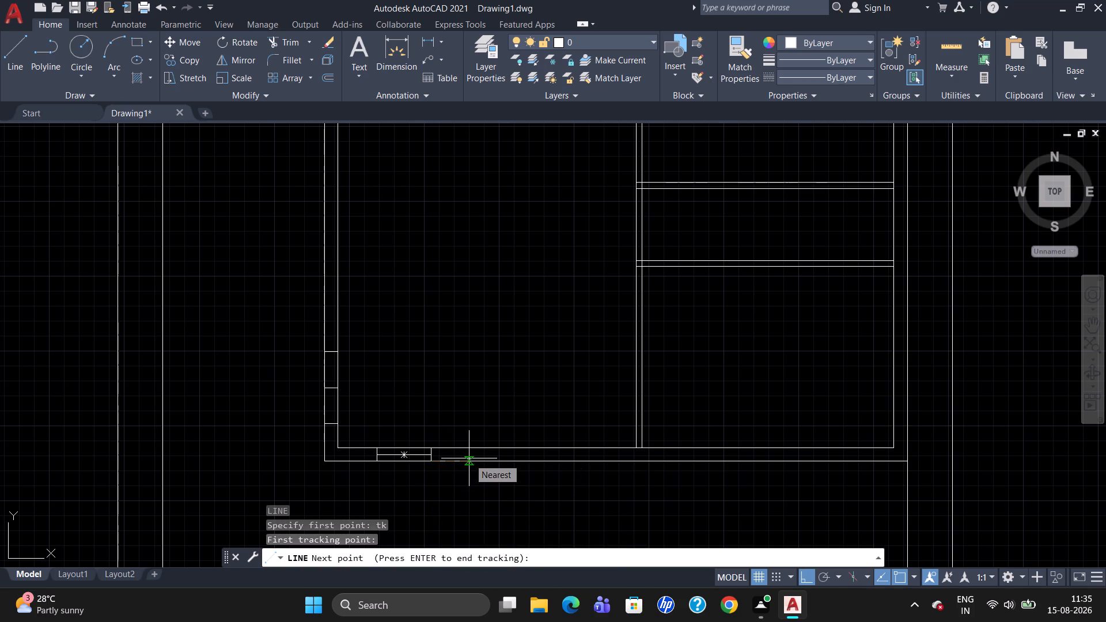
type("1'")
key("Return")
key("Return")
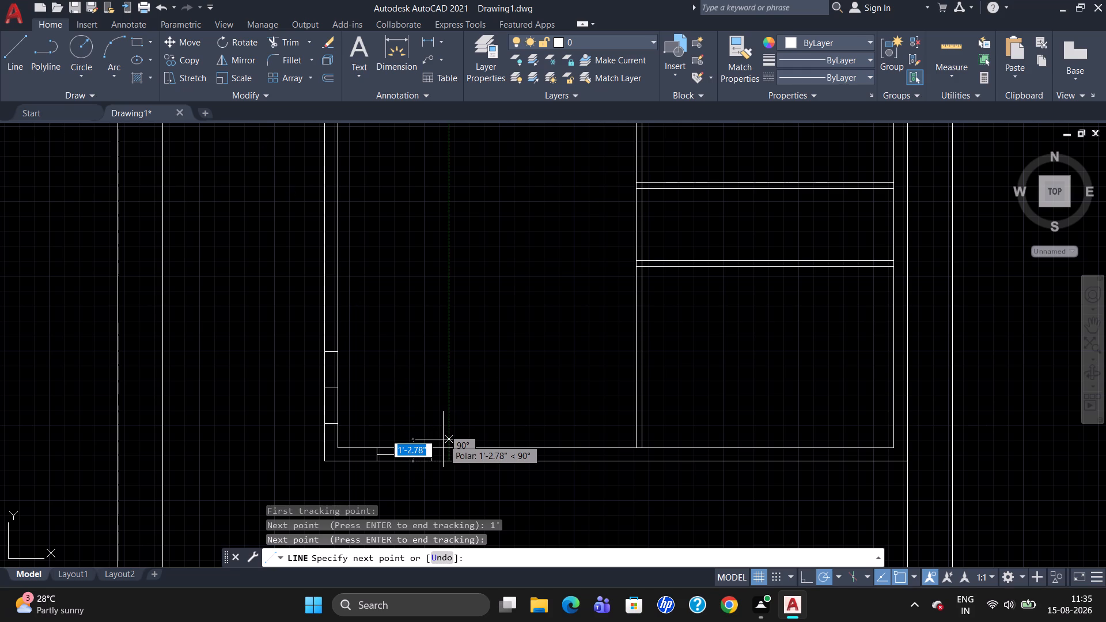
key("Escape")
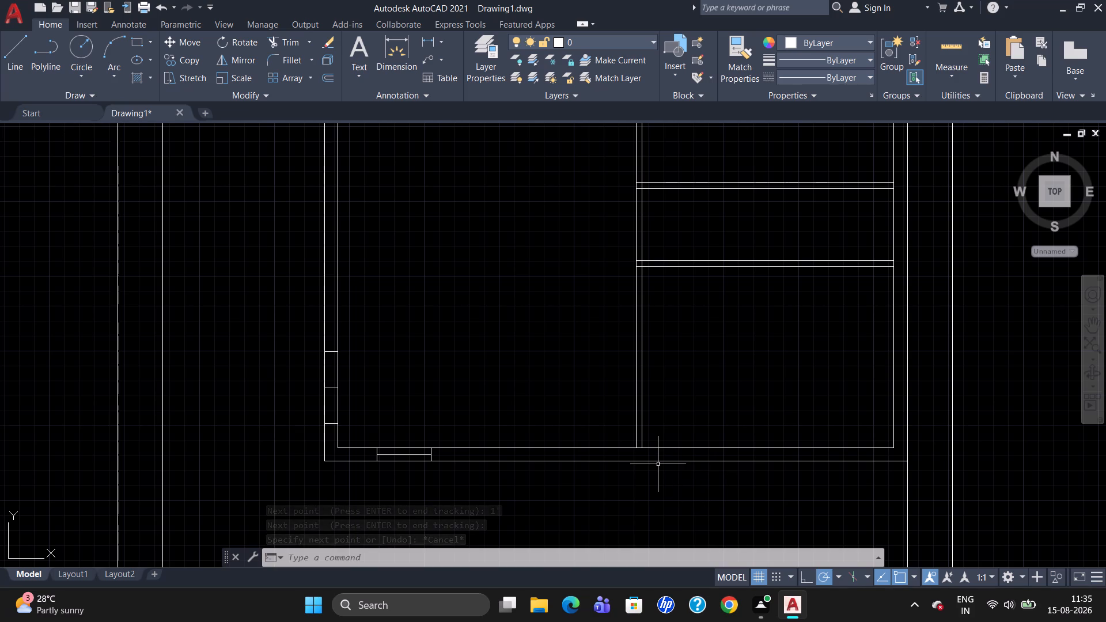
Trim the bottom wall's inner line between the two faces of the vertical partition.
type("tr")
key("Return")
key("Return")
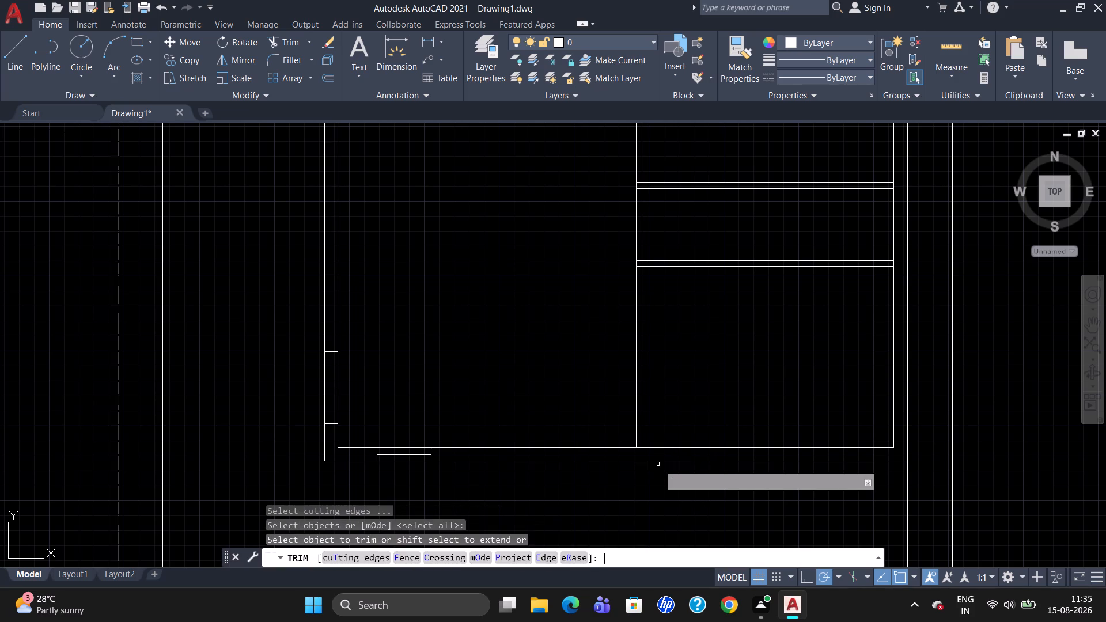
left_click(638, 448)
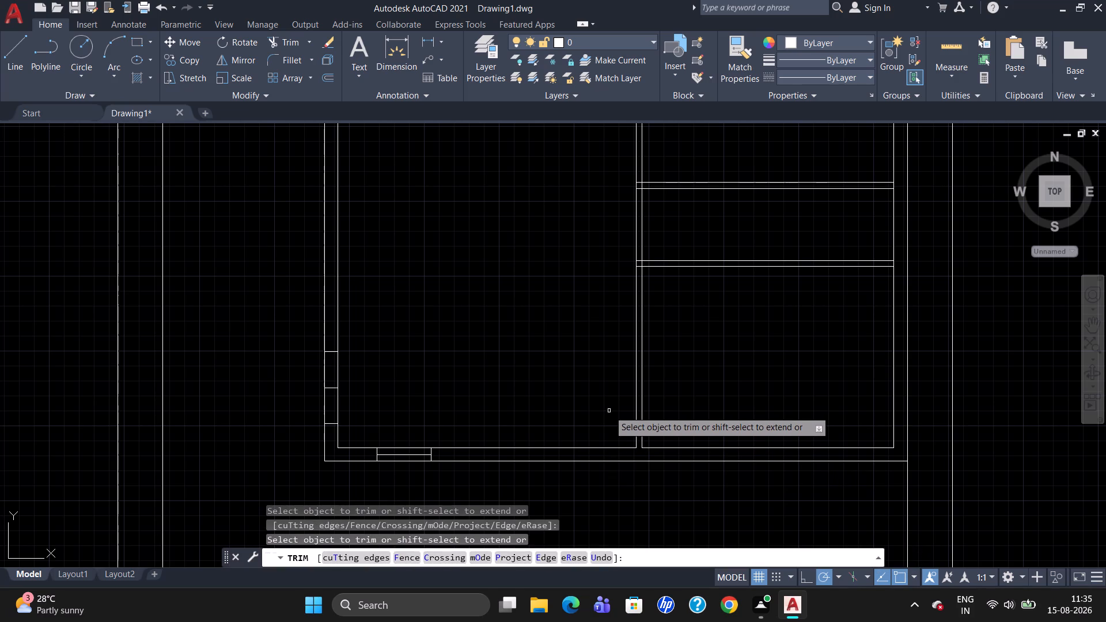
key("Escape")
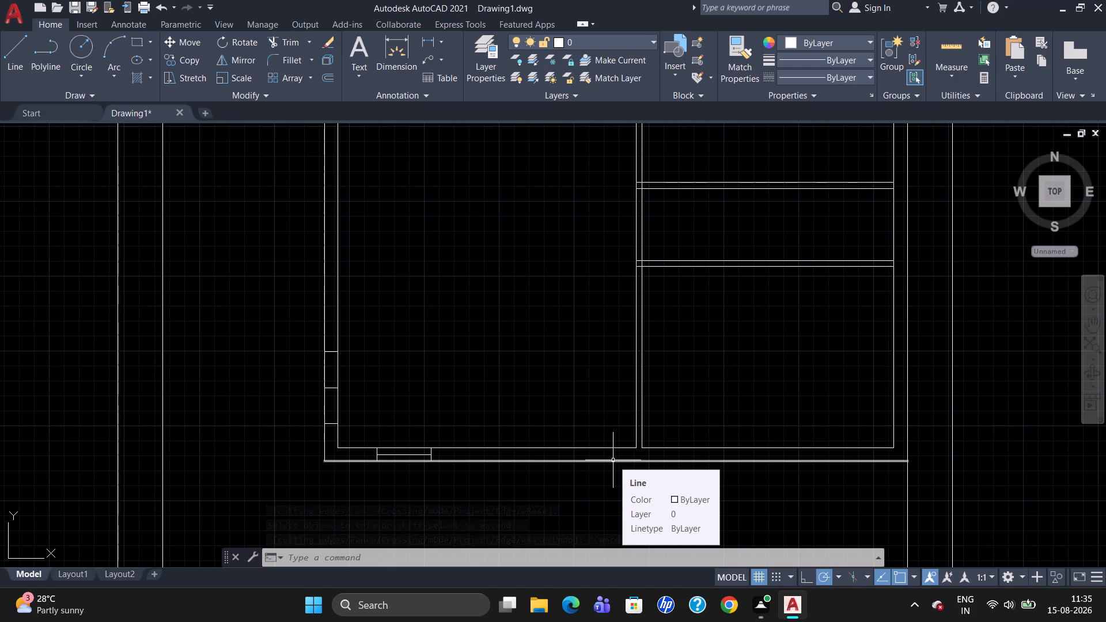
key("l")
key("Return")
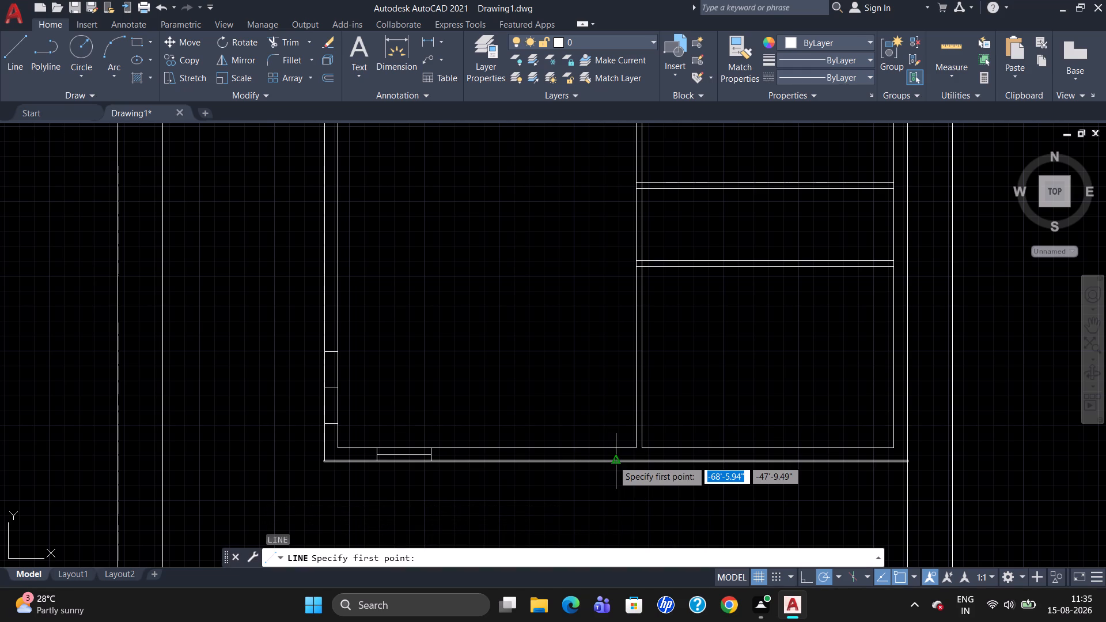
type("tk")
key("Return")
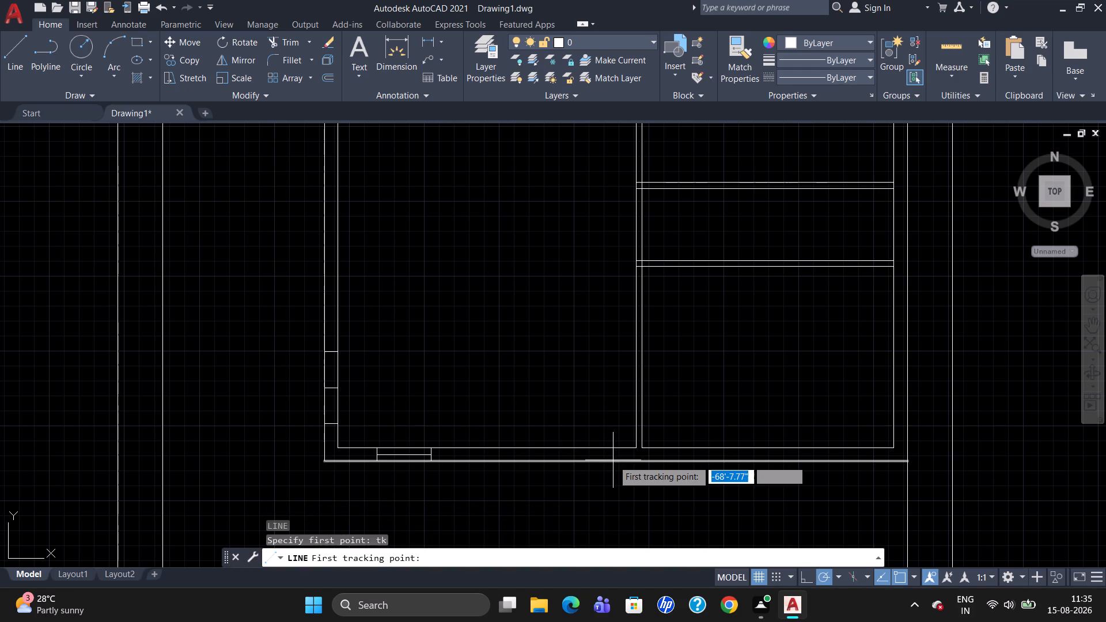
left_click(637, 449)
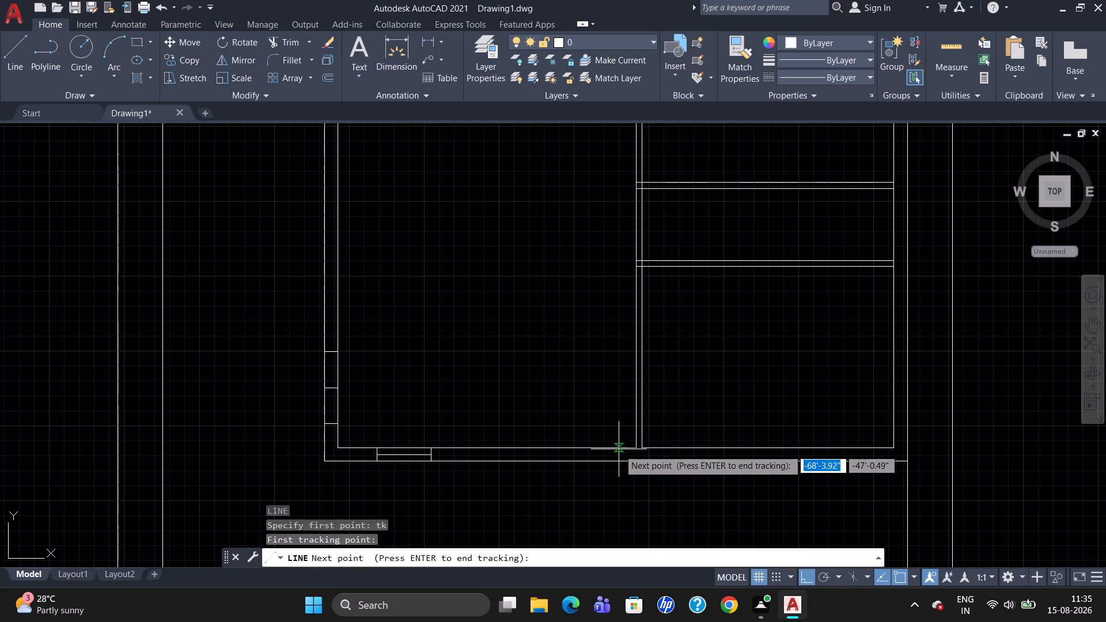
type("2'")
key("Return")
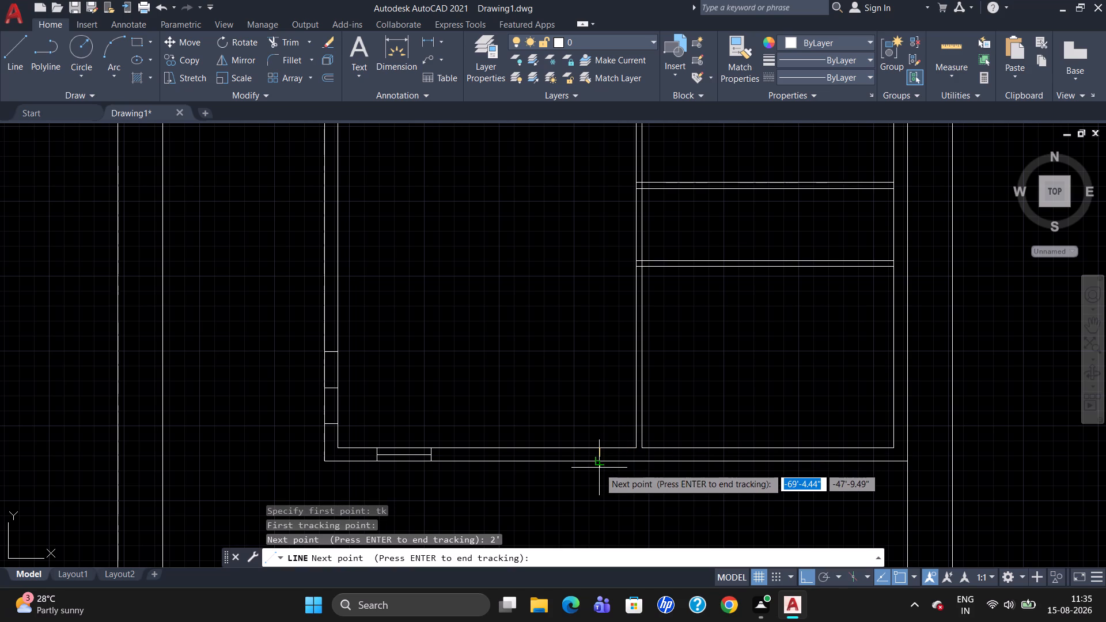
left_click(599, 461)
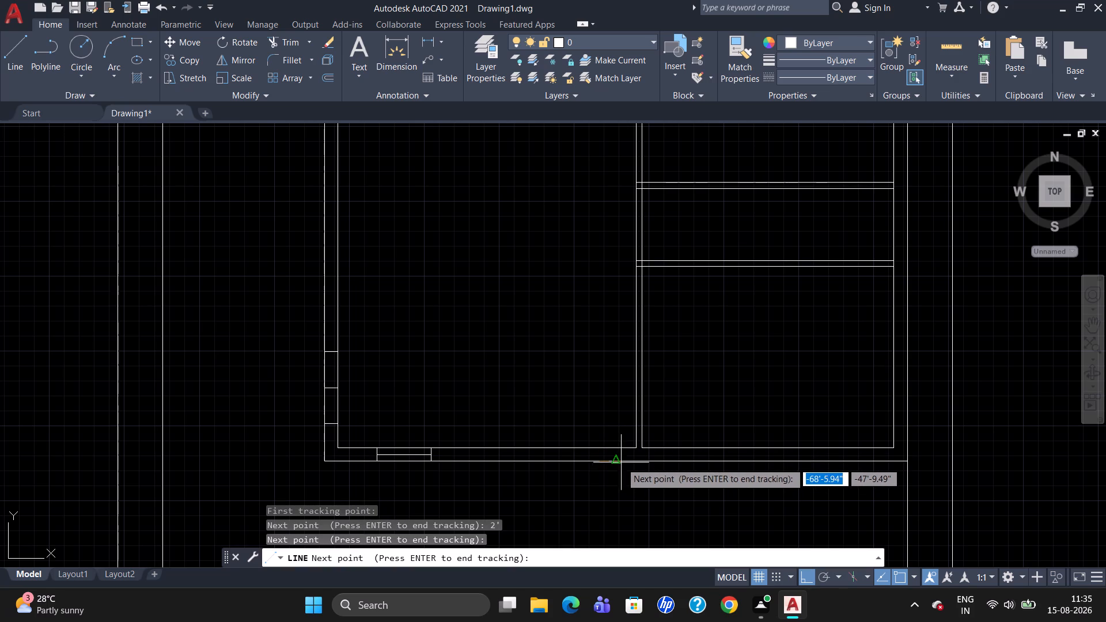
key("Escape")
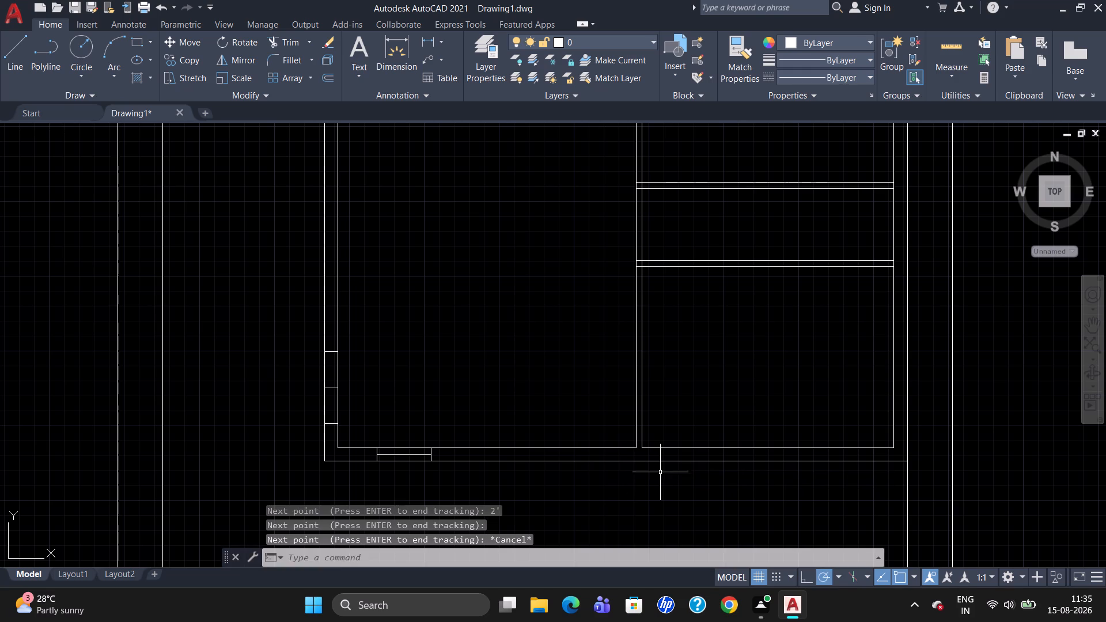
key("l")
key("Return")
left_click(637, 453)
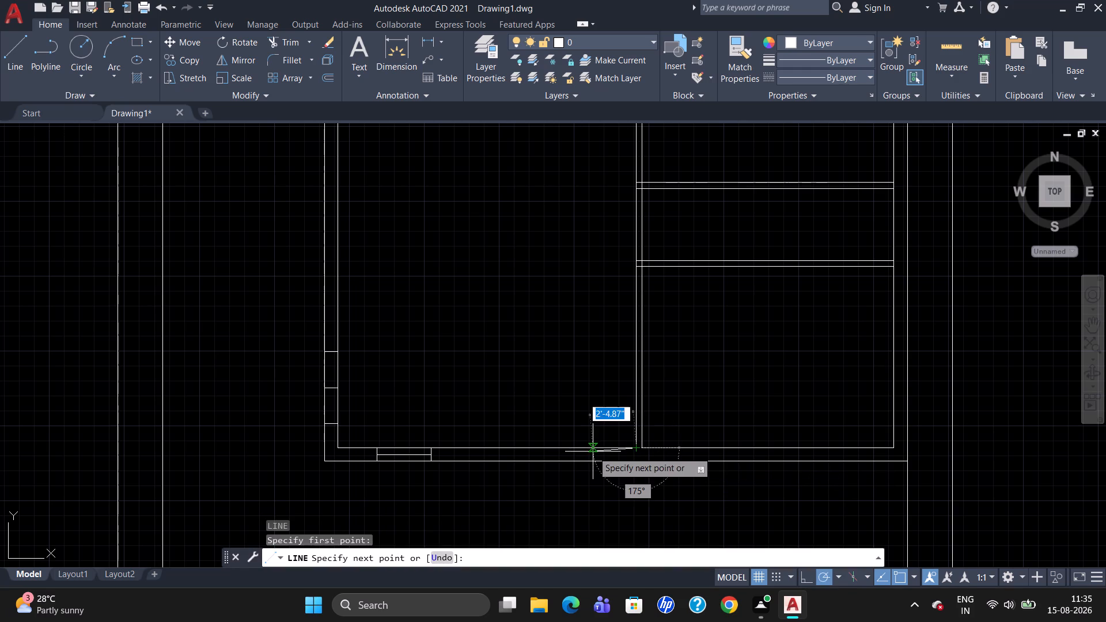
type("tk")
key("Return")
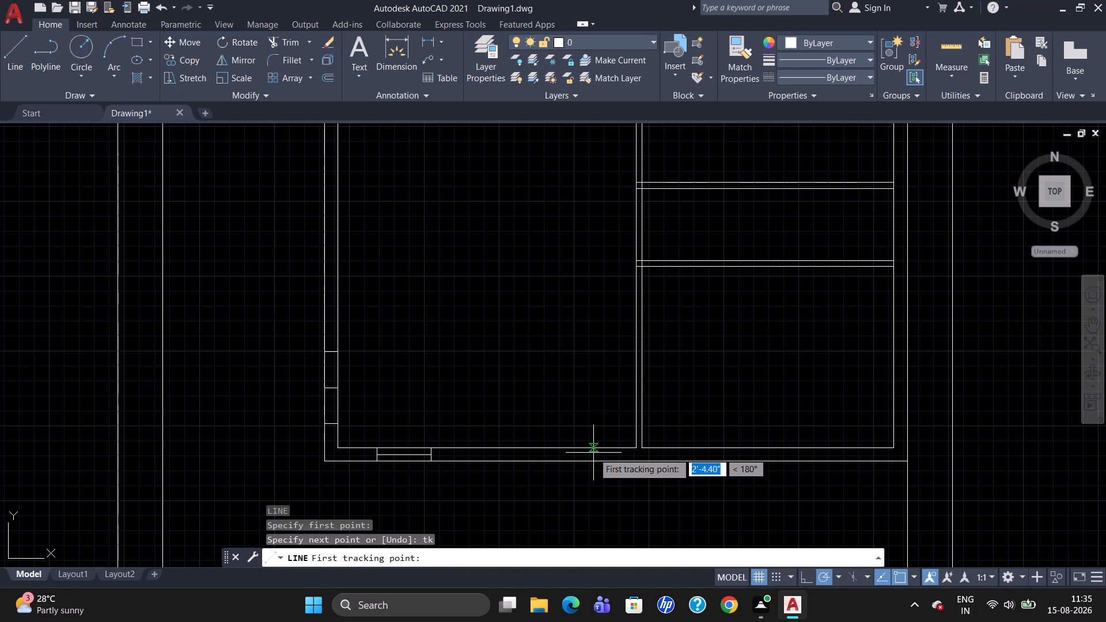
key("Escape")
Draw a line from the vertical partition's lower-left corner, tracked 2' left along the bottom wall's inner line, turning down across the wall.
key("l")
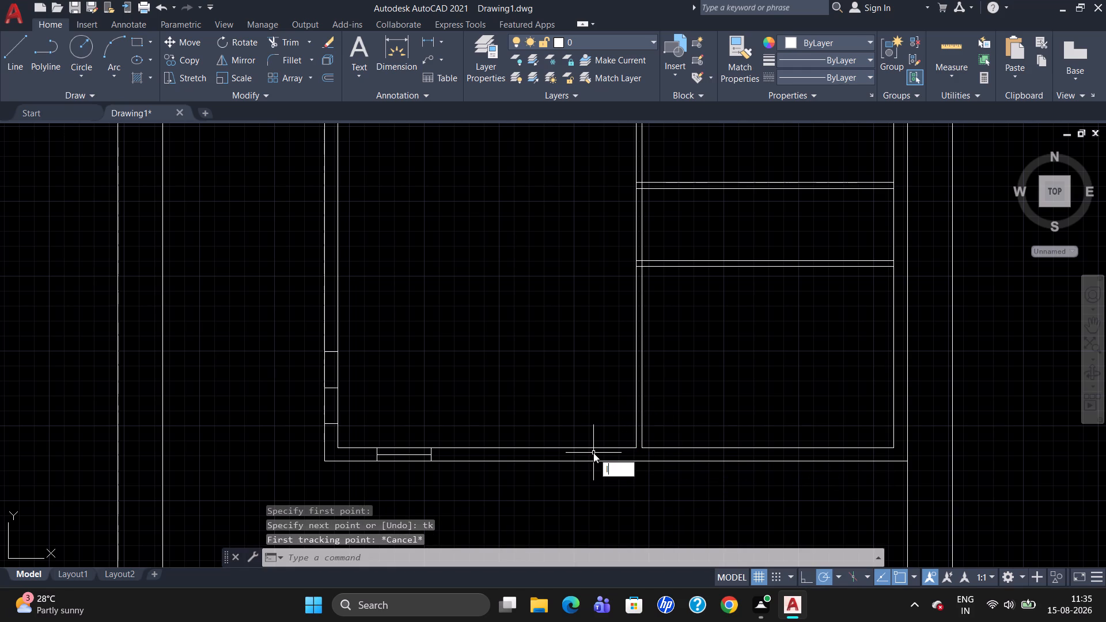
key("Return")
left_click(638, 452)
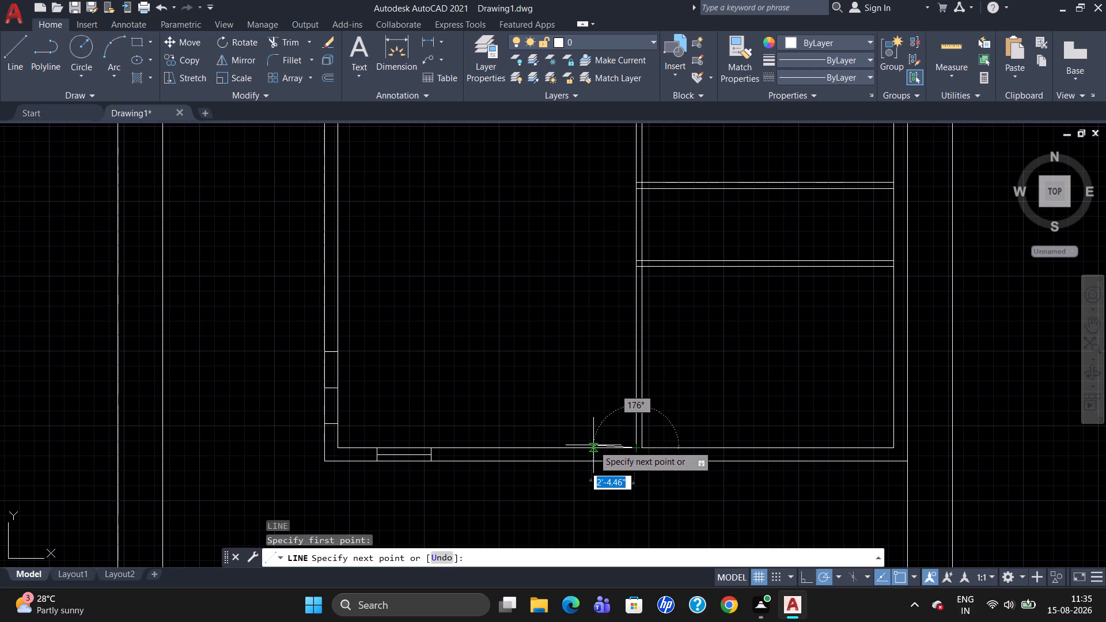
type("tk")
key("Return")
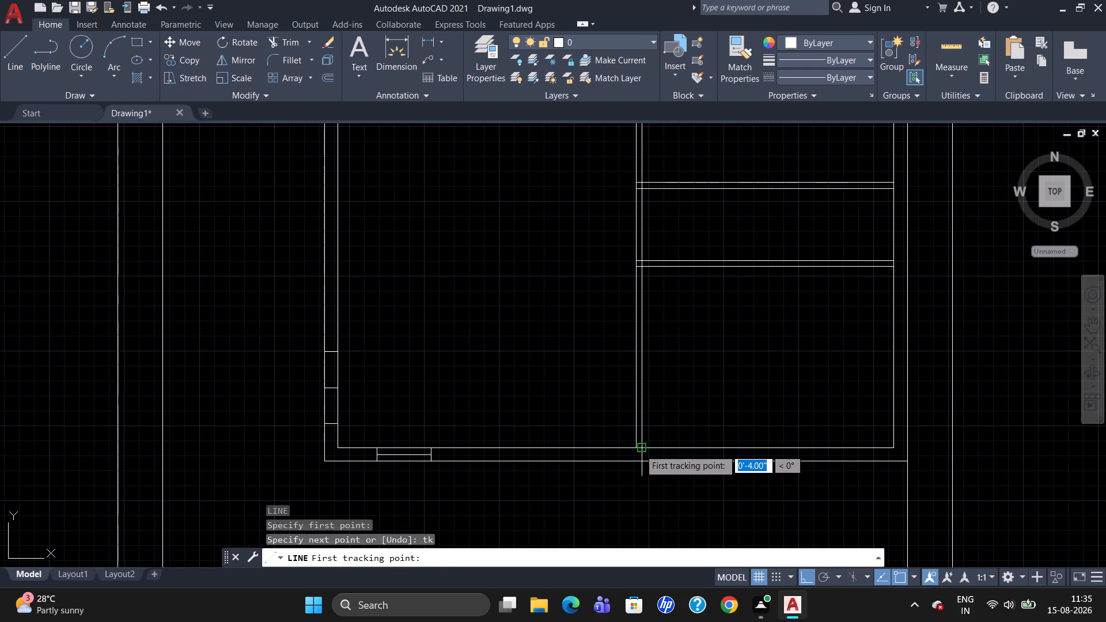
left_click(633, 450)
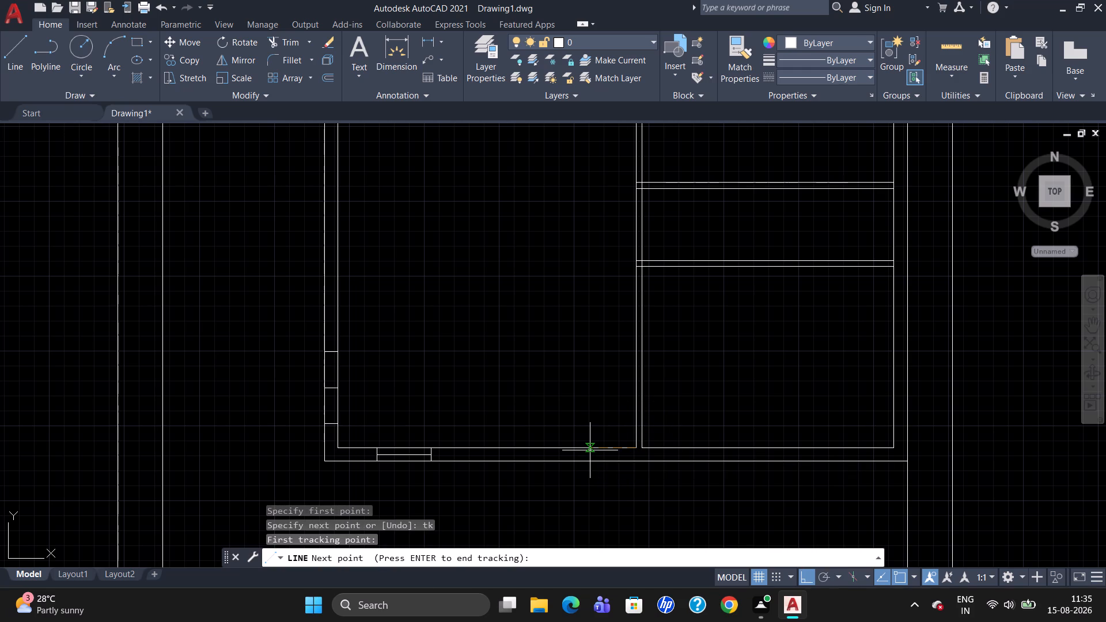
key("2")
key("apostrophe")
key("Return")
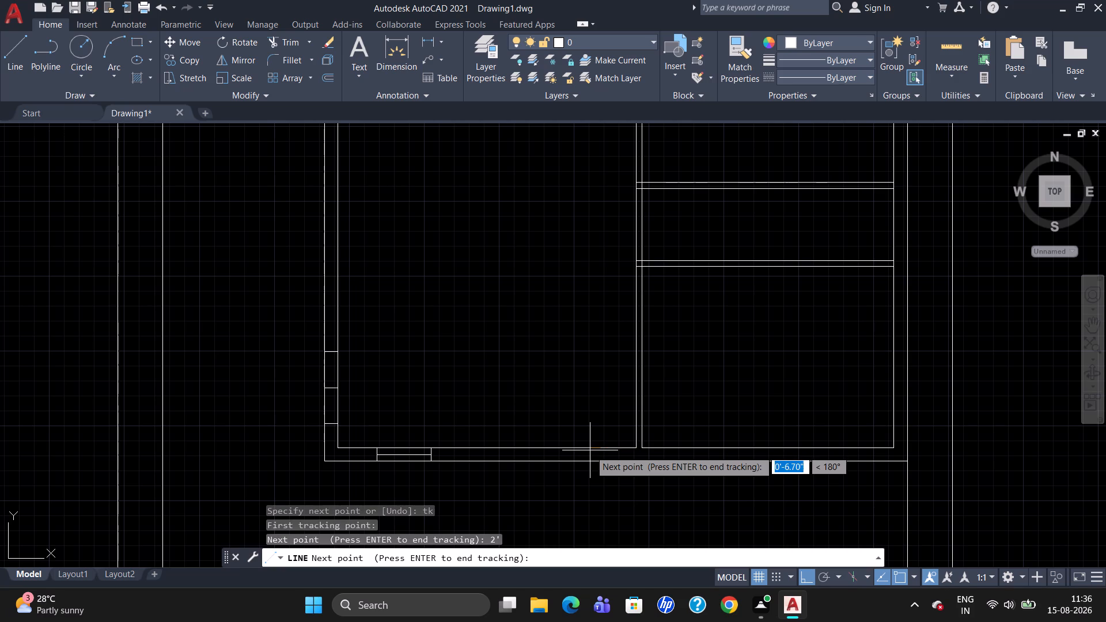
key("Return")
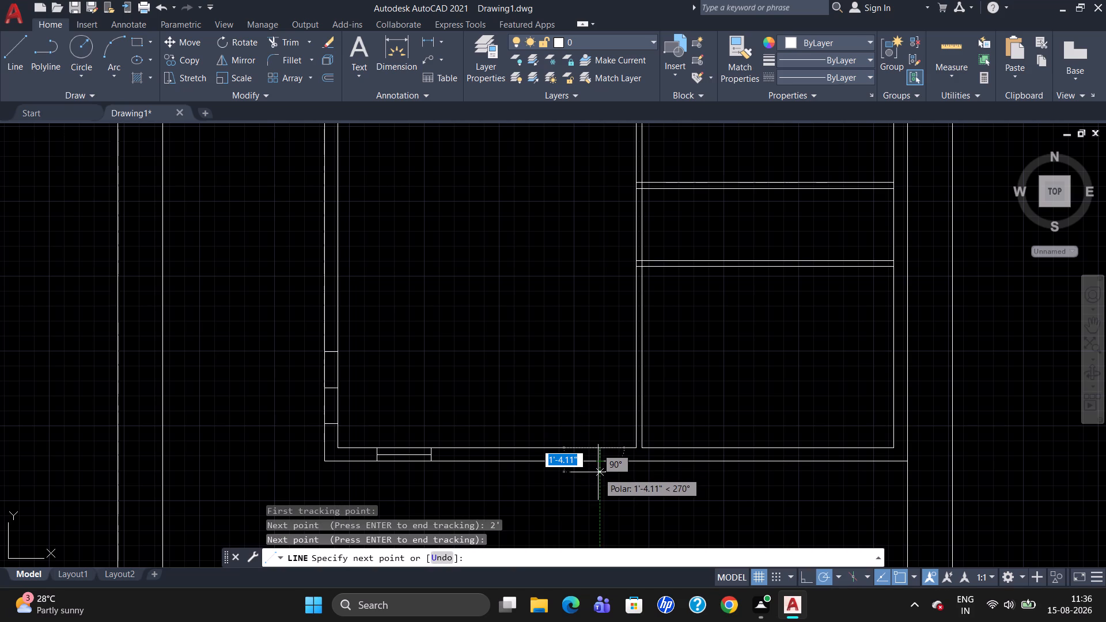
left_click(598, 472)
key("Escape")
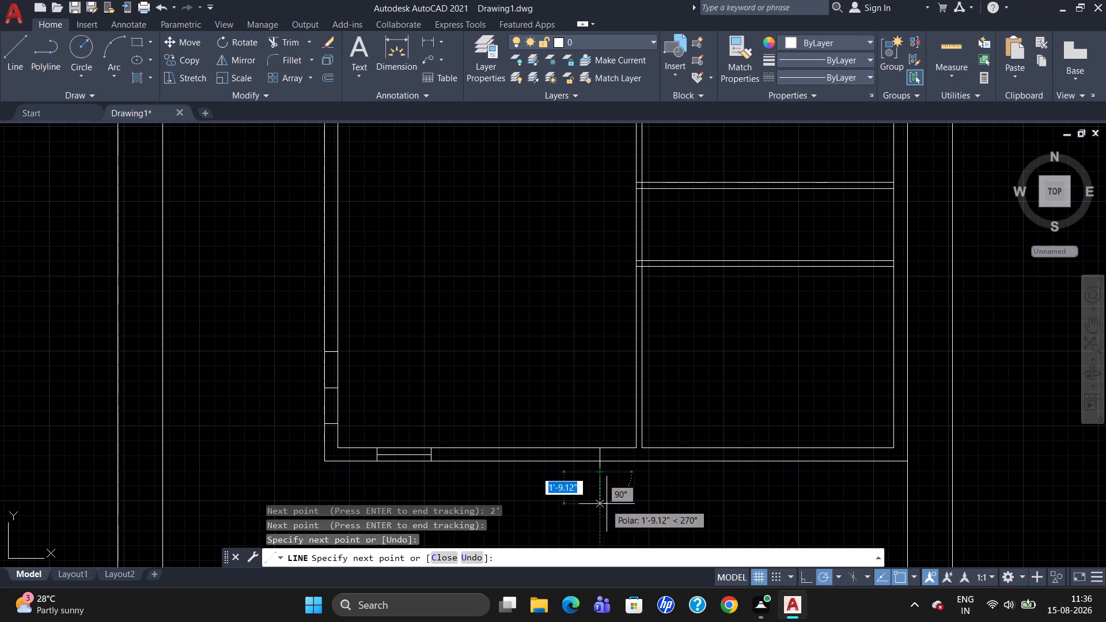
key("Escape")
Trim the part of the new vertical line that projects below the bottom wall's outer line.
key("r")
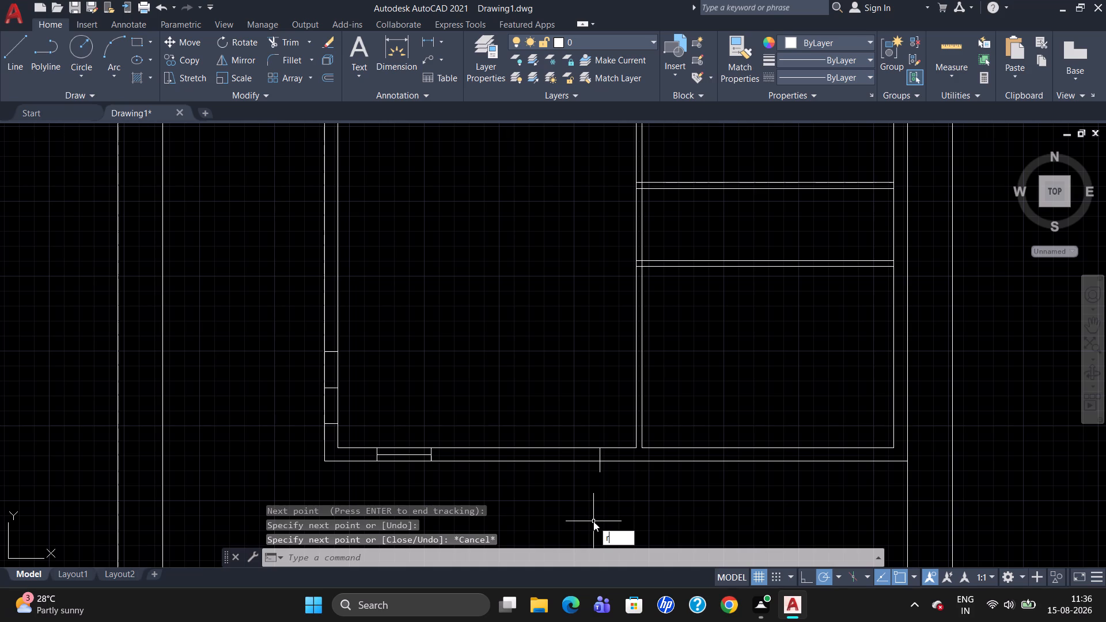
key("BackSpace")
type("tr")
key("Return")
key("Return")
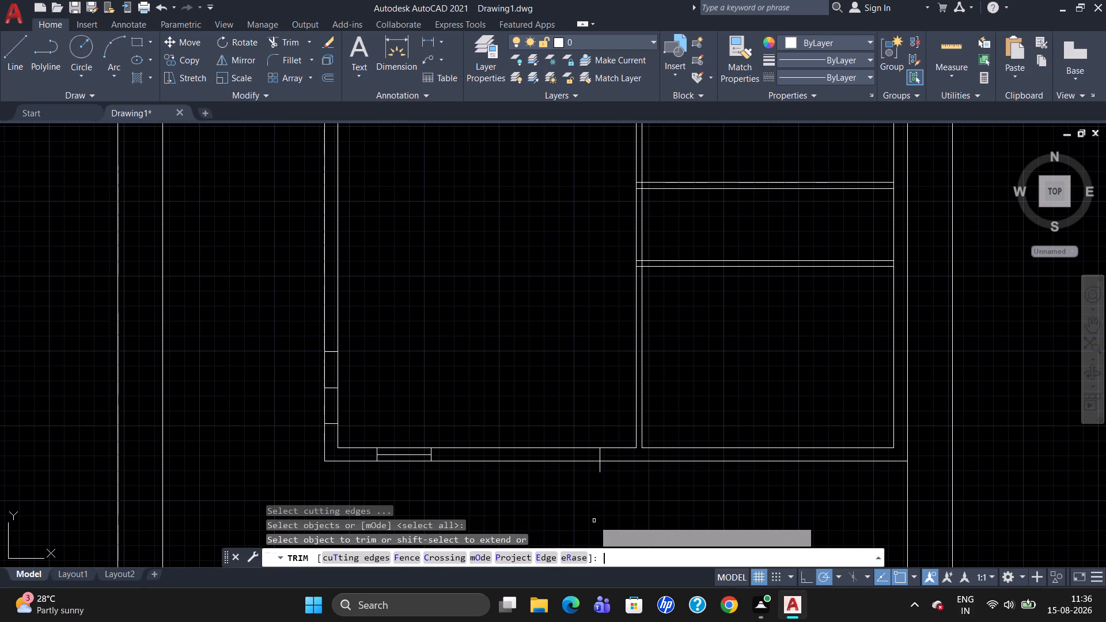
left_click(600, 470)
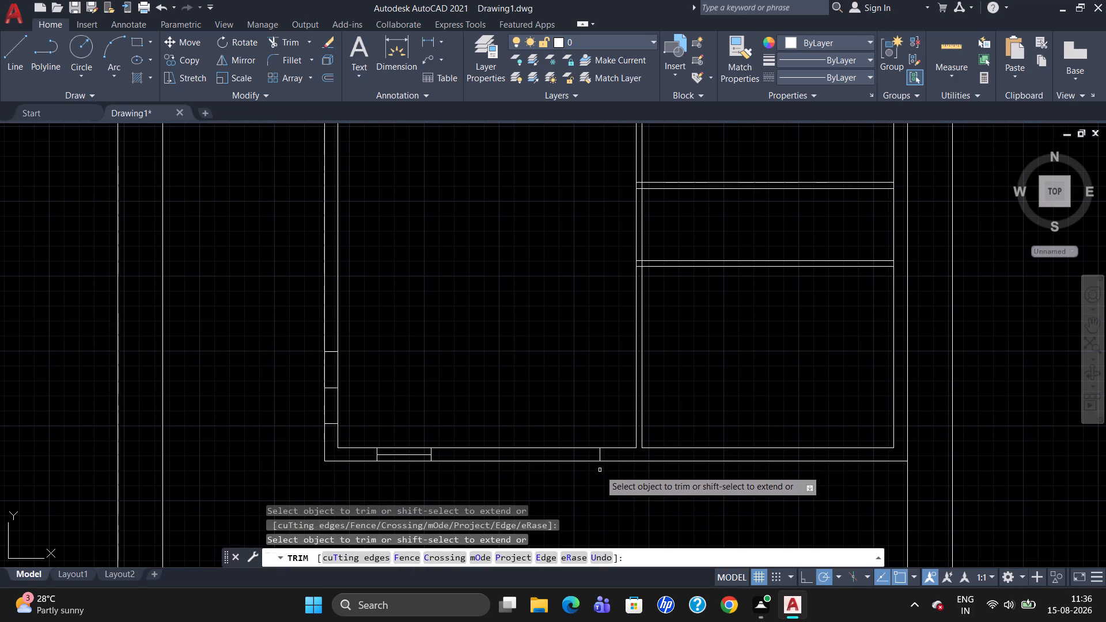
key("Escape")
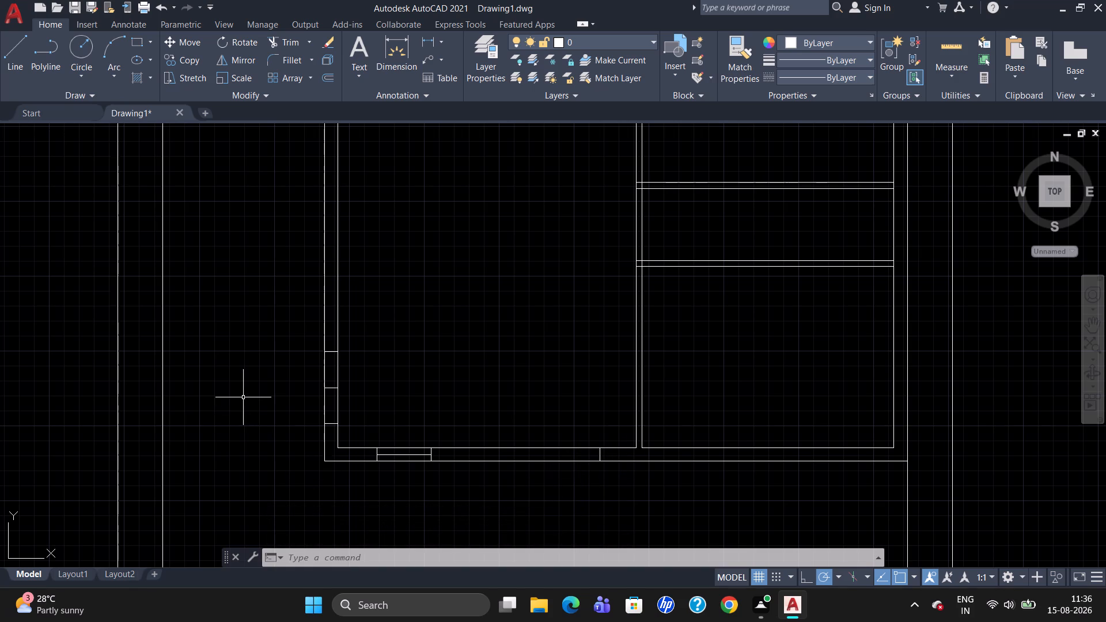
Draw a 9" wide by 18" high rectangle outside the plan, above the spare horizontal symbol.
scroll(240, 397, "down", 1)
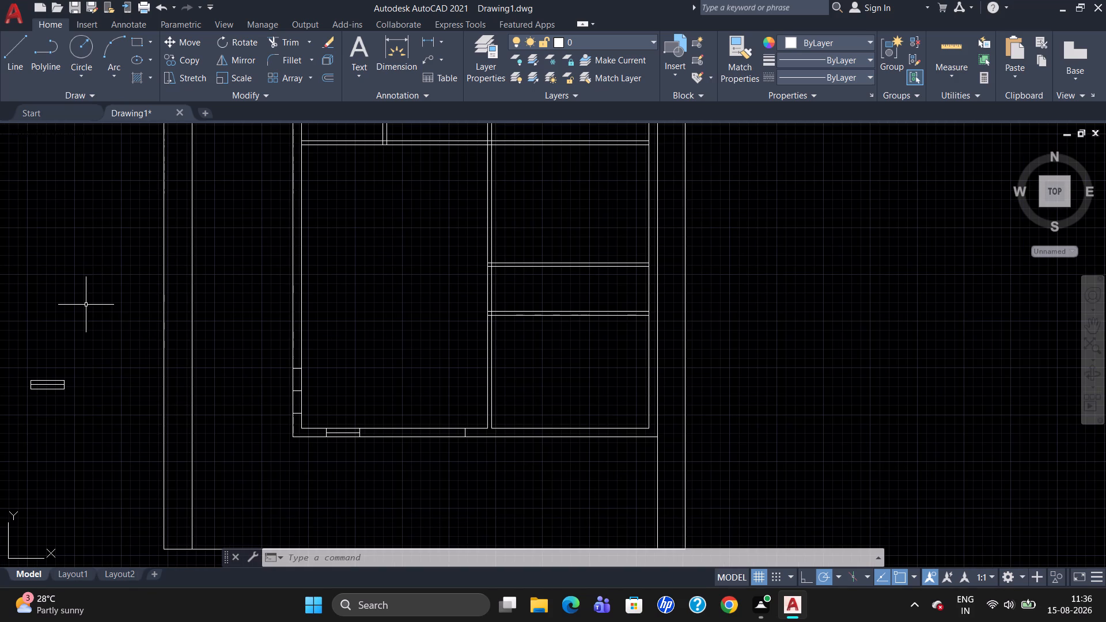
type("rec")
key("Return")
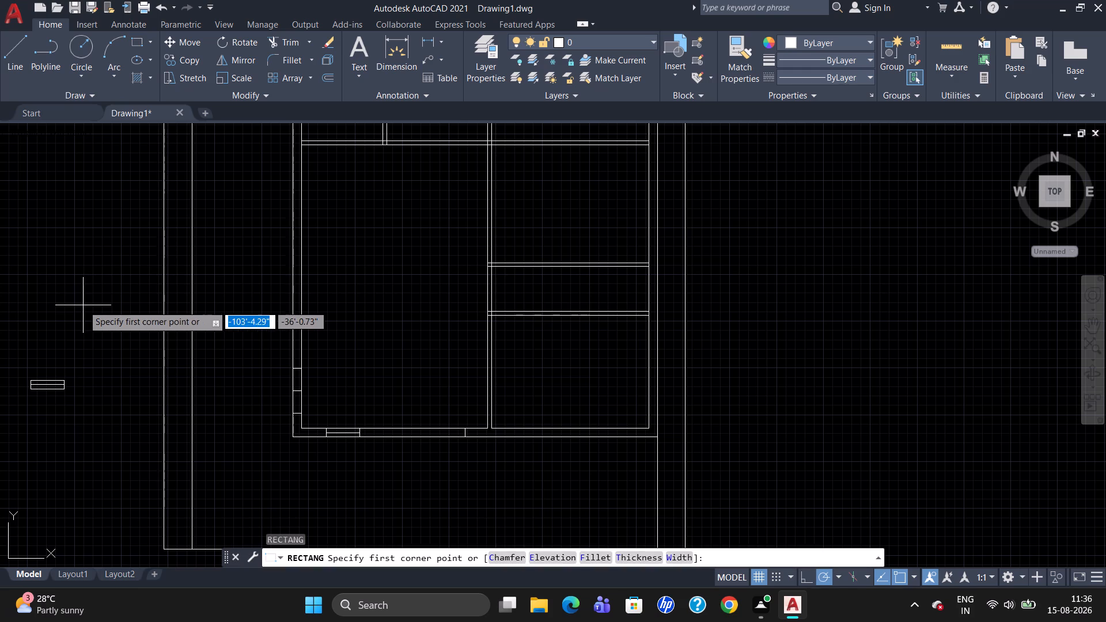
left_click(74, 261)
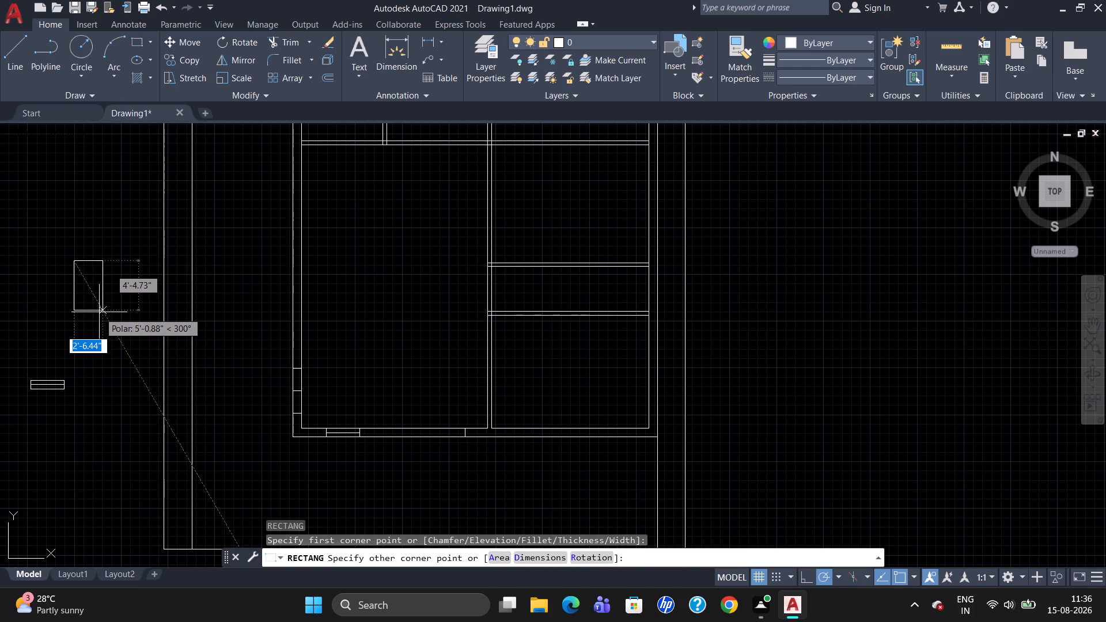
key("9")
key("shift+quotedbl")
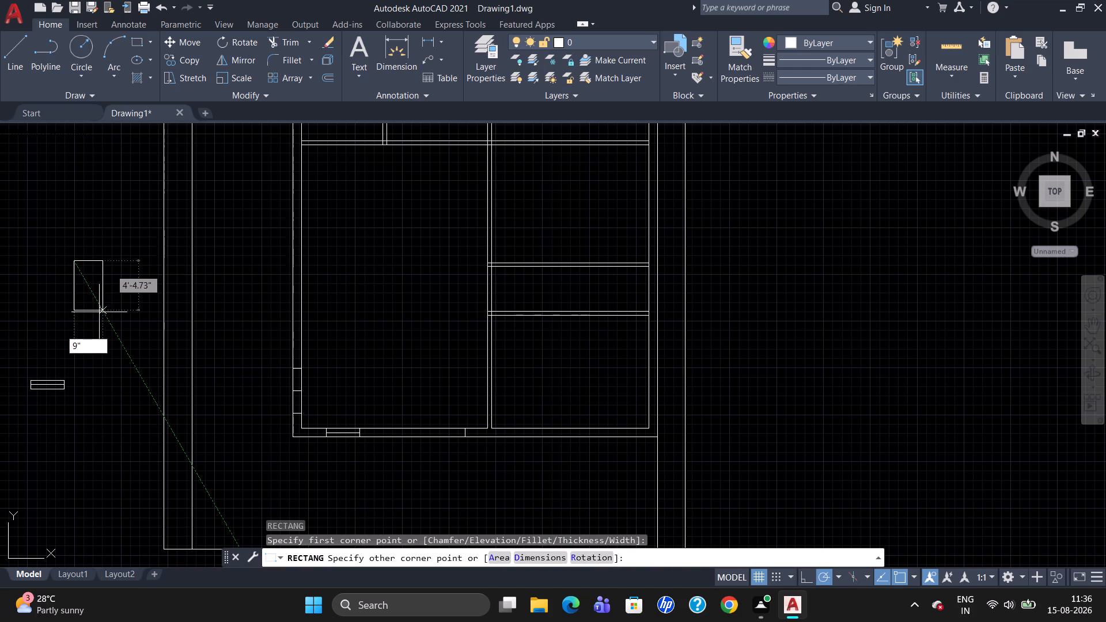
key("Tab")
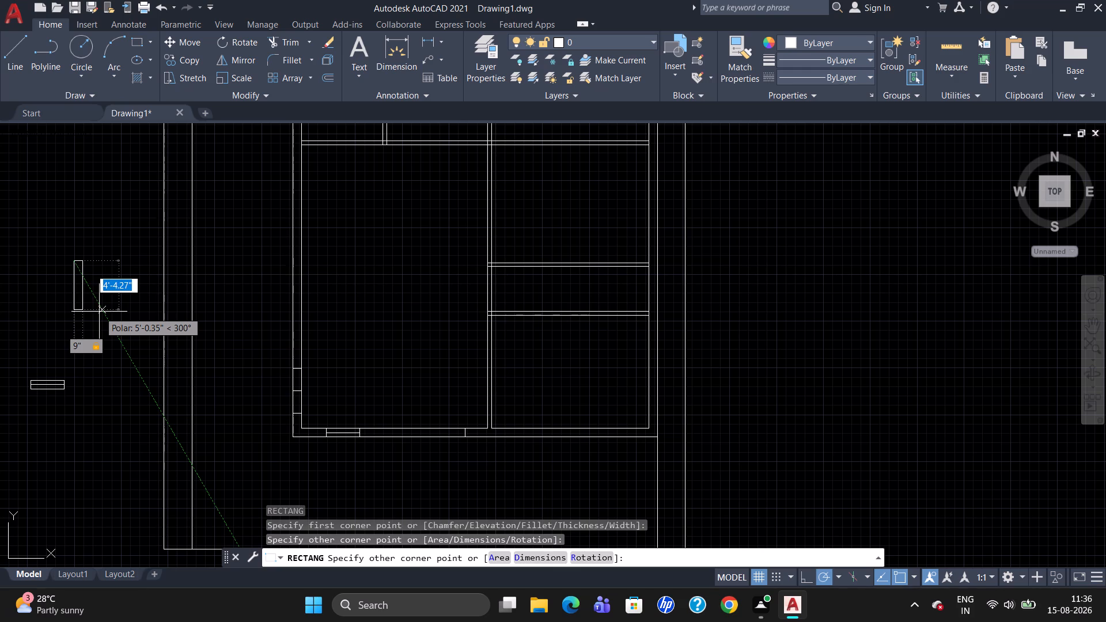
type("18")
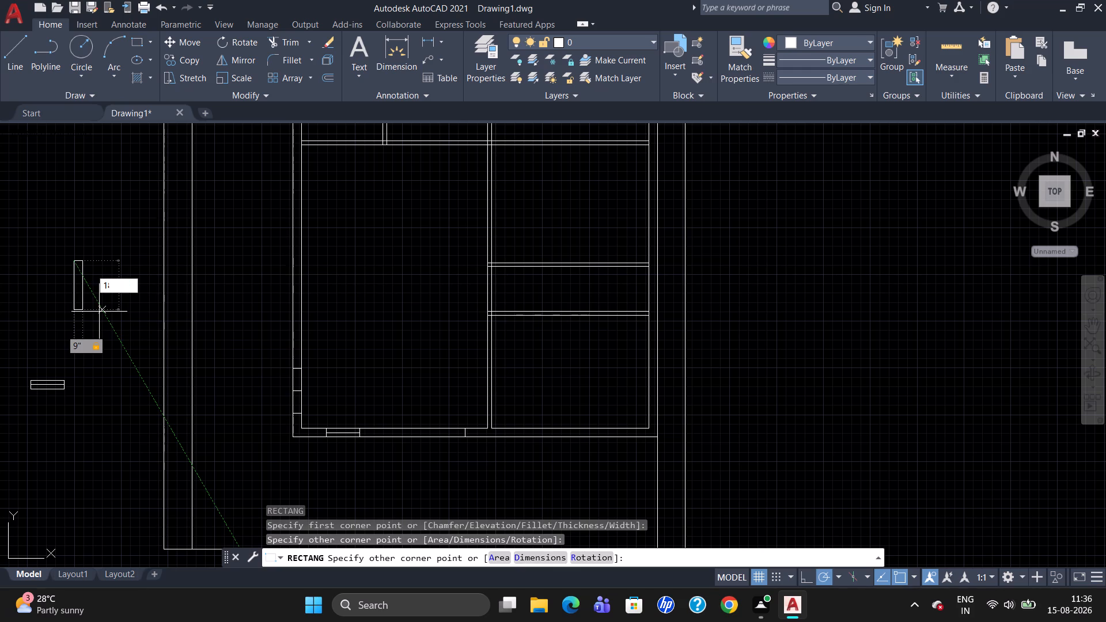
key("shift+quotedbl")
key("Return")
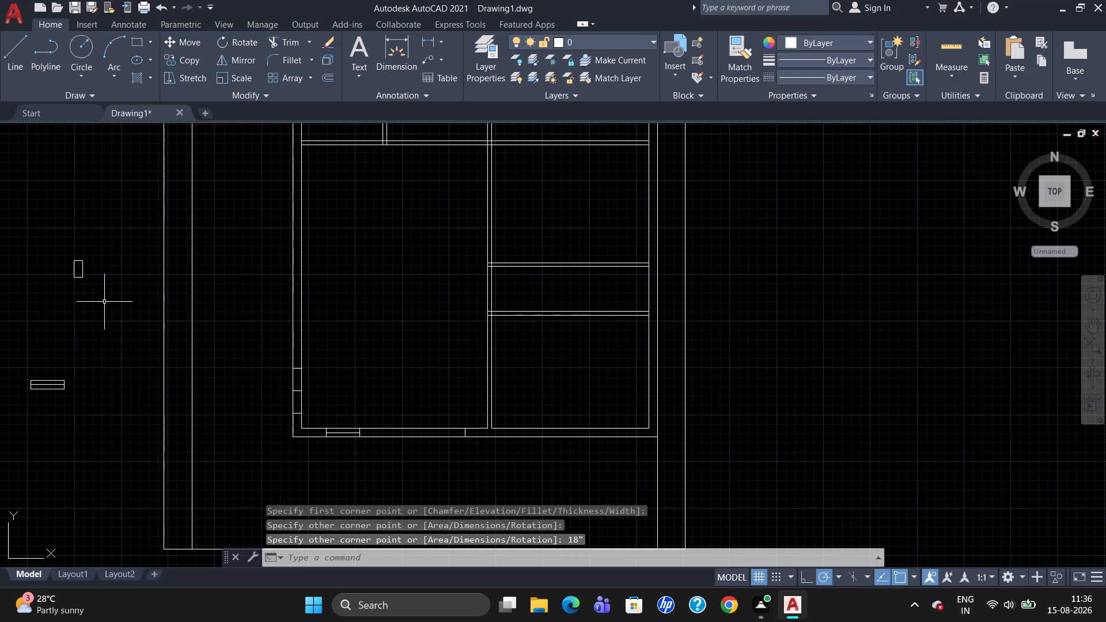
Draw a vertical centre line in the 9" by 18" rectangle, starting midway between its two top corners.
scroll(77, 295, "up", 2)
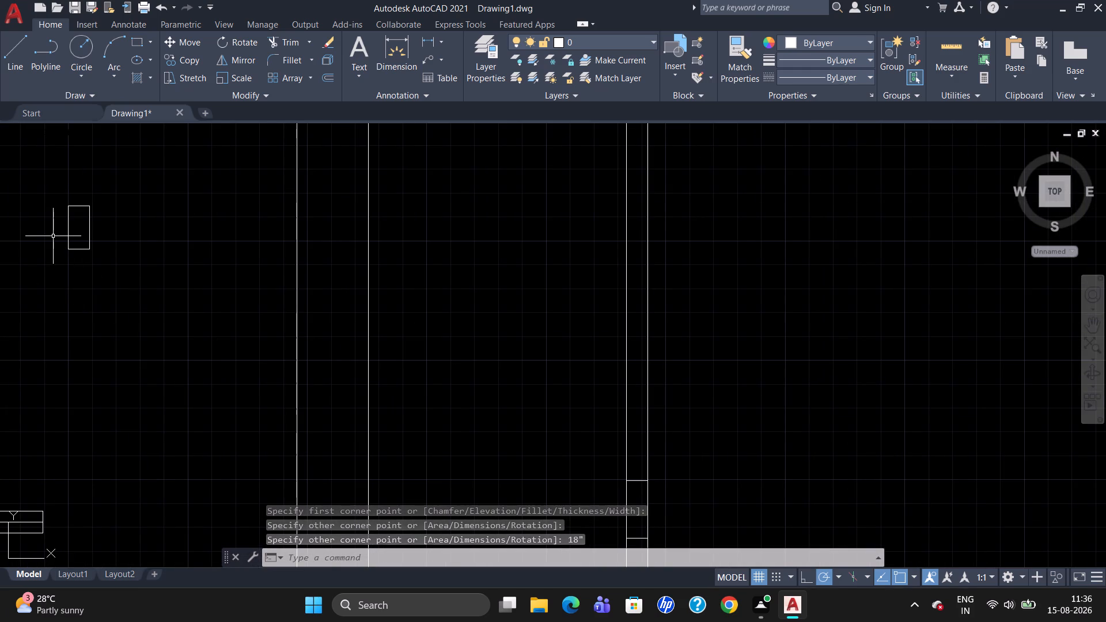
key("l")
key("Return")
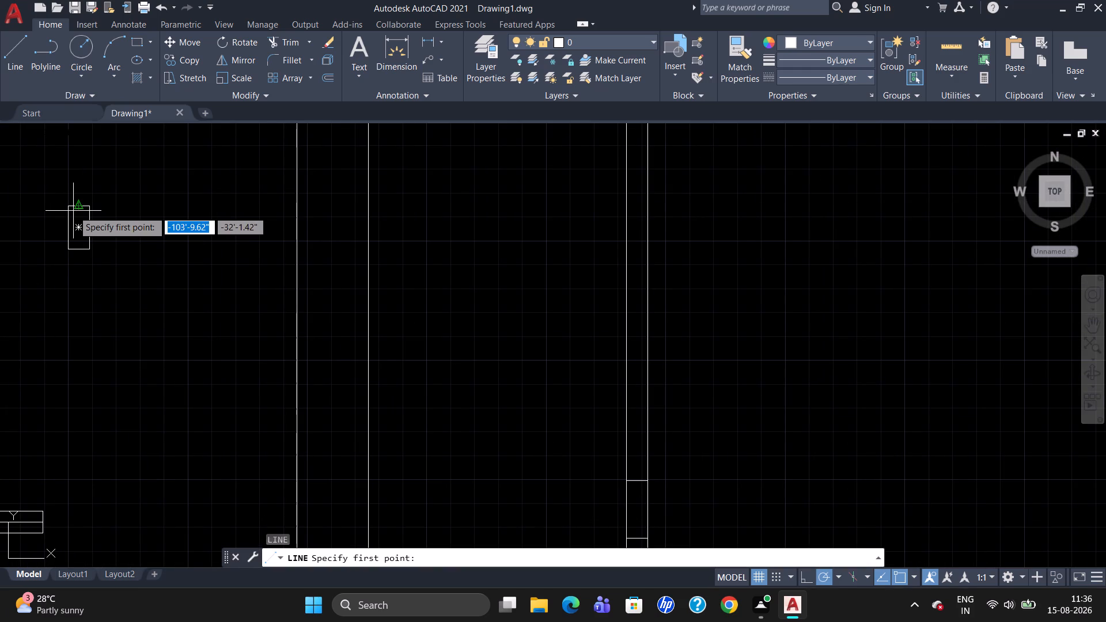
type("m2p")
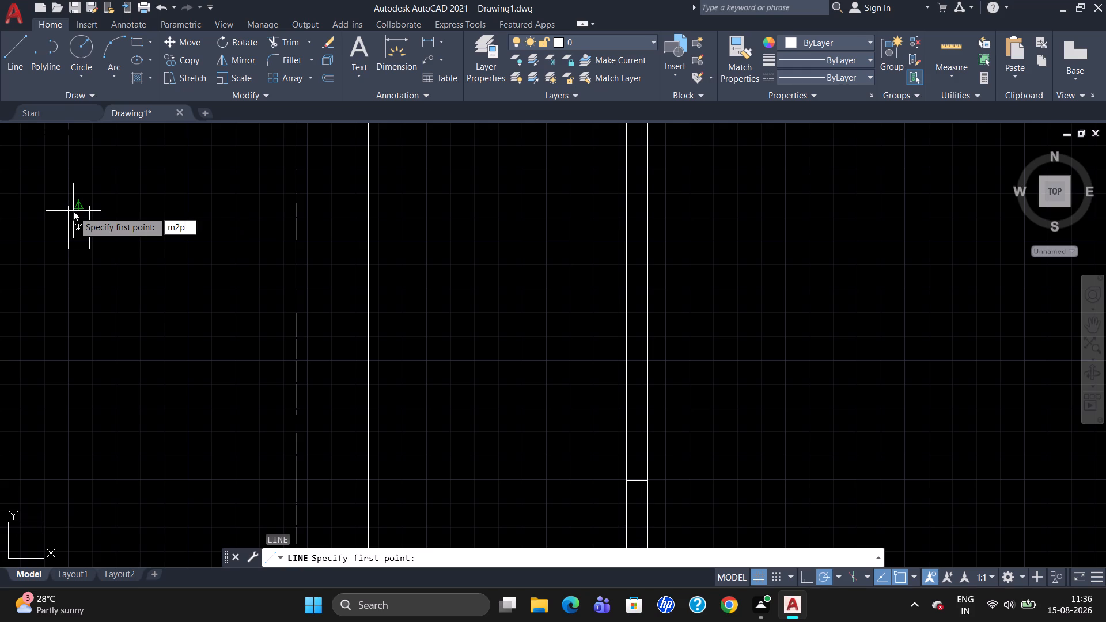
key("Return")
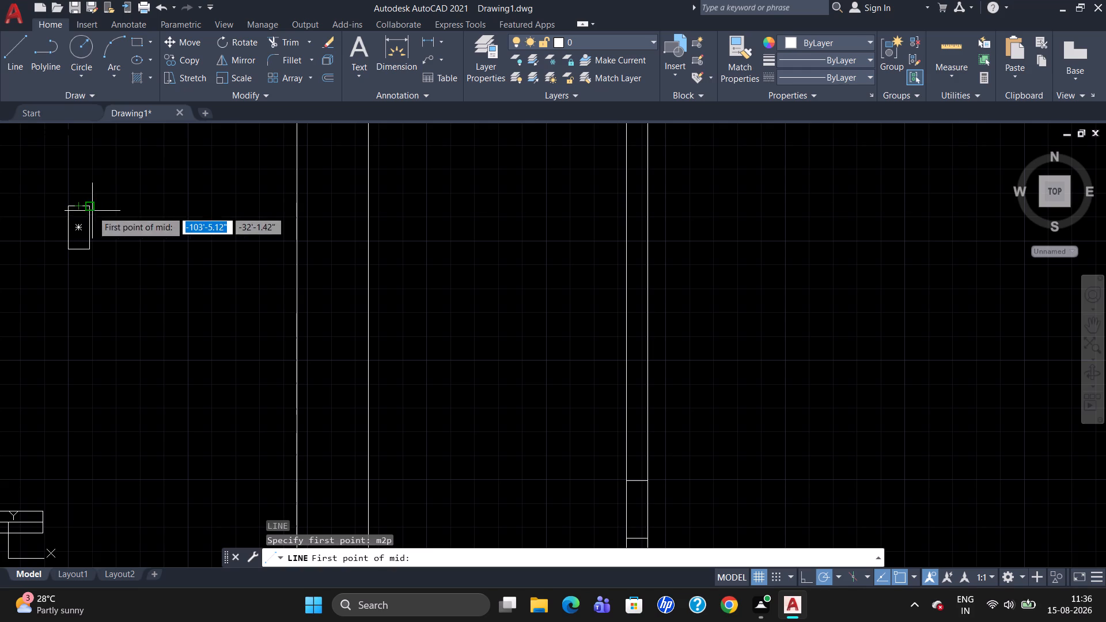
left_click(89, 208)
left_click(64, 204)
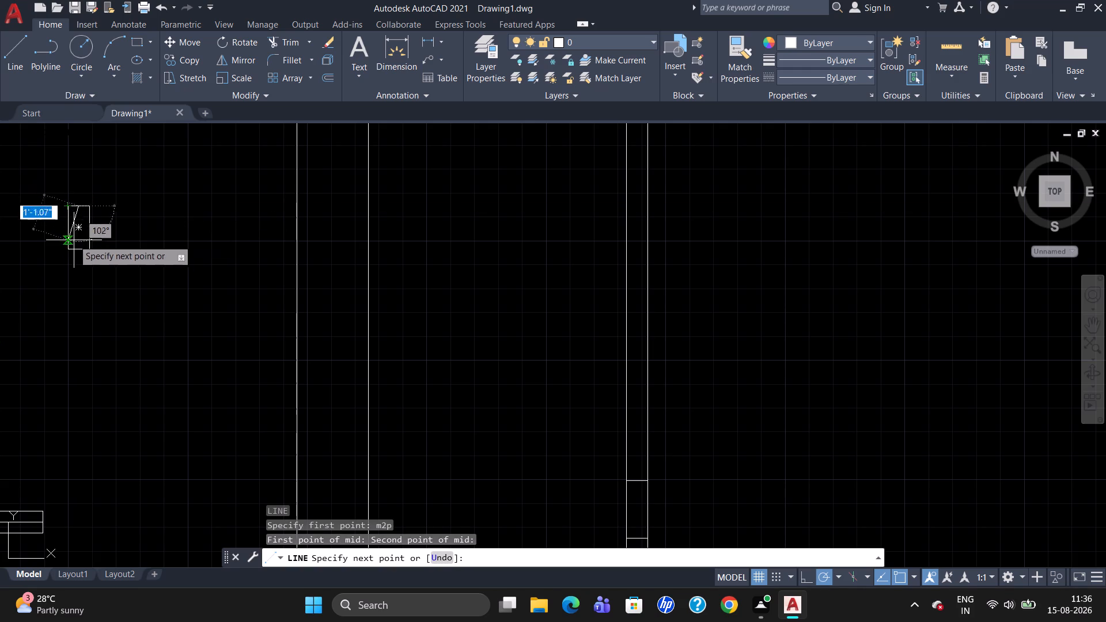
left_click(77, 249)
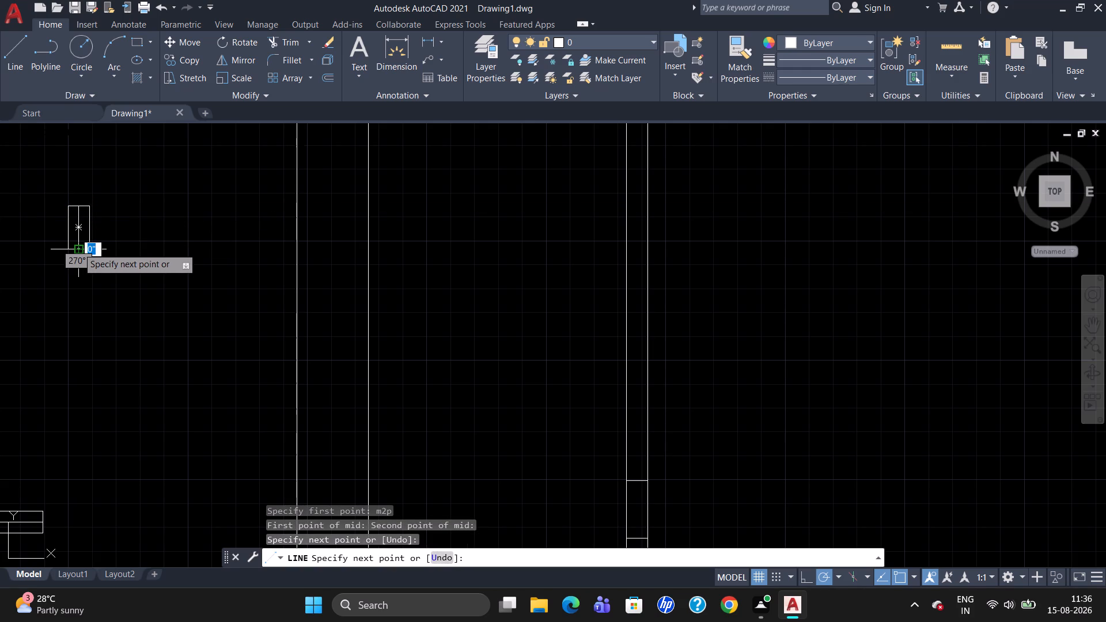
key("Escape")
Group the 9" by 18" rectangle with its centre line.
left_click_drag(109, 237, 32, 223)
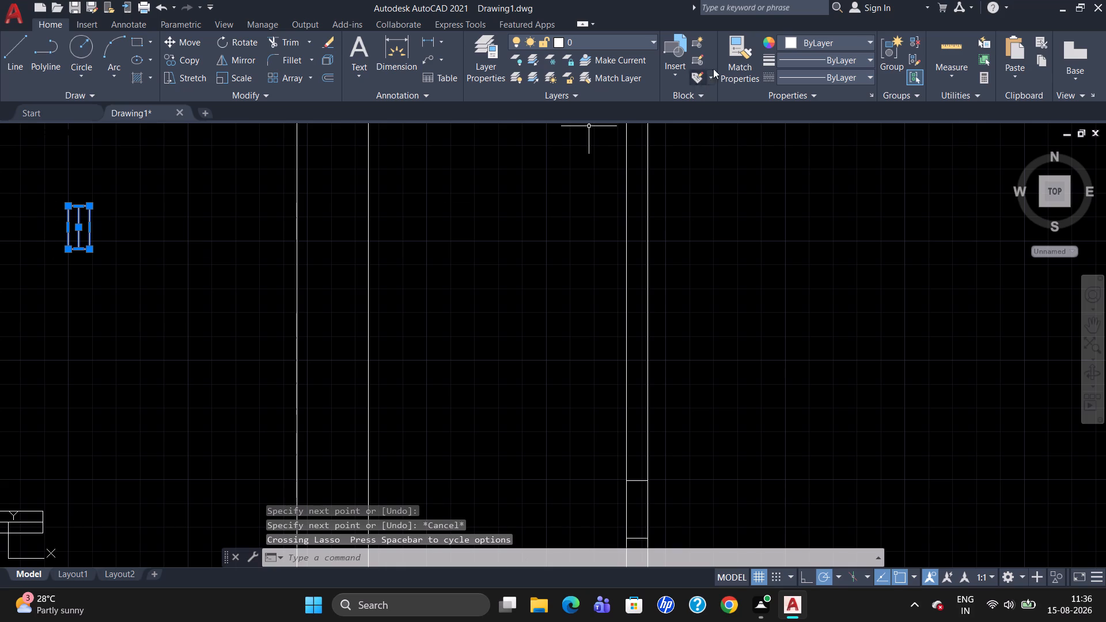
left_click(891, 58)
Rotate the grouped 9" by 18" symbol 90° about its centre so that it lies horizontally.
scroll(142, 310, "down", 1)
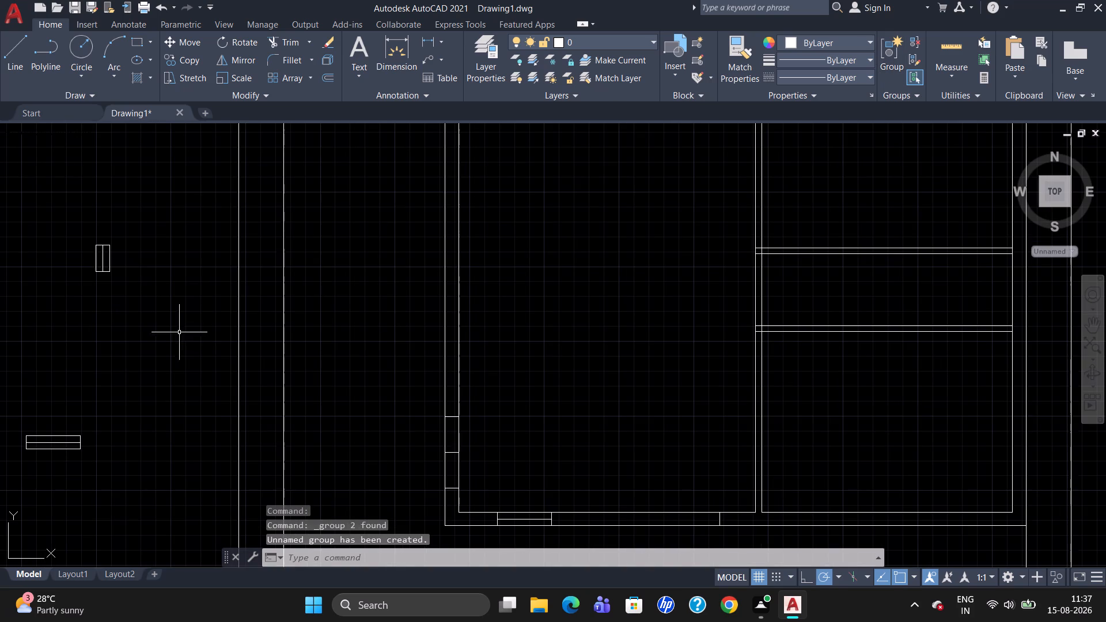
left_click_drag(126, 266, 83, 246)
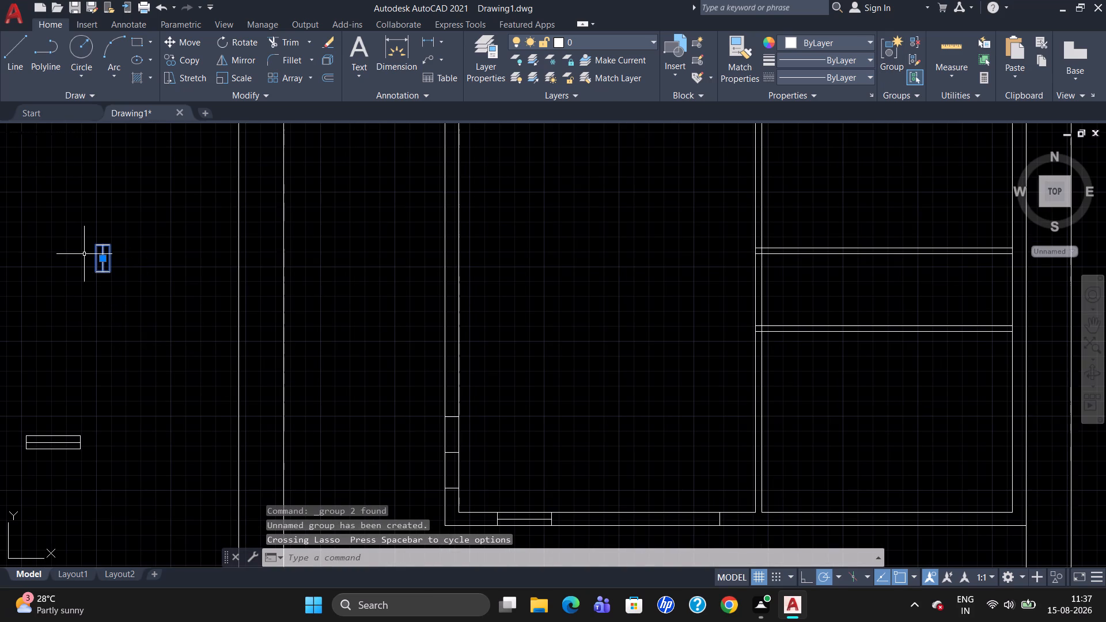
key("r")
key("o")
key("Return")
left_click(100, 255)
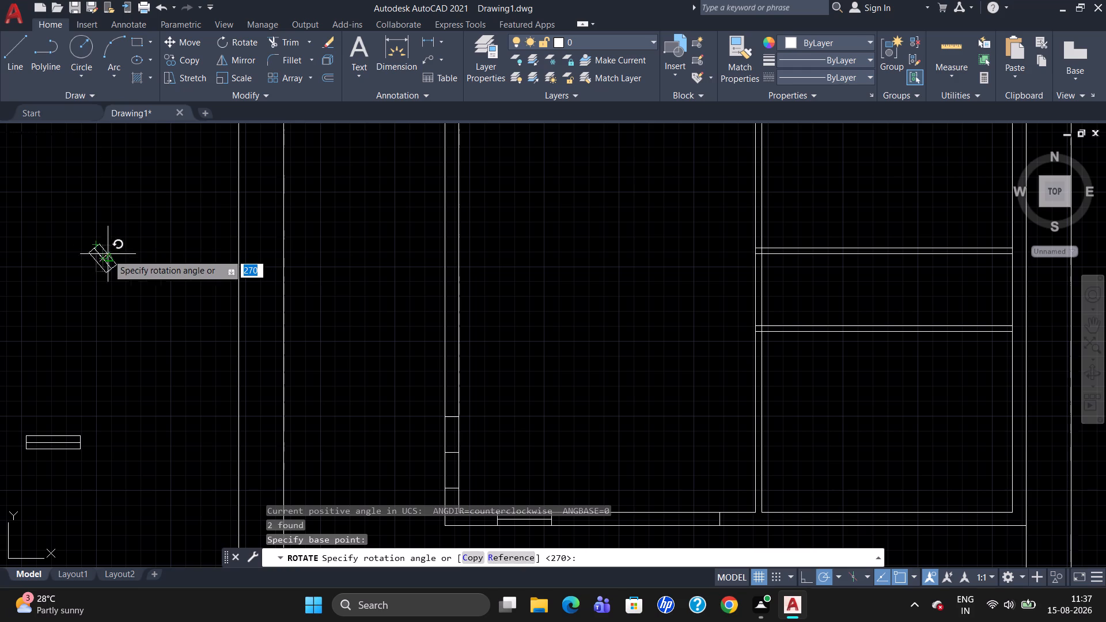
left_click(104, 221)
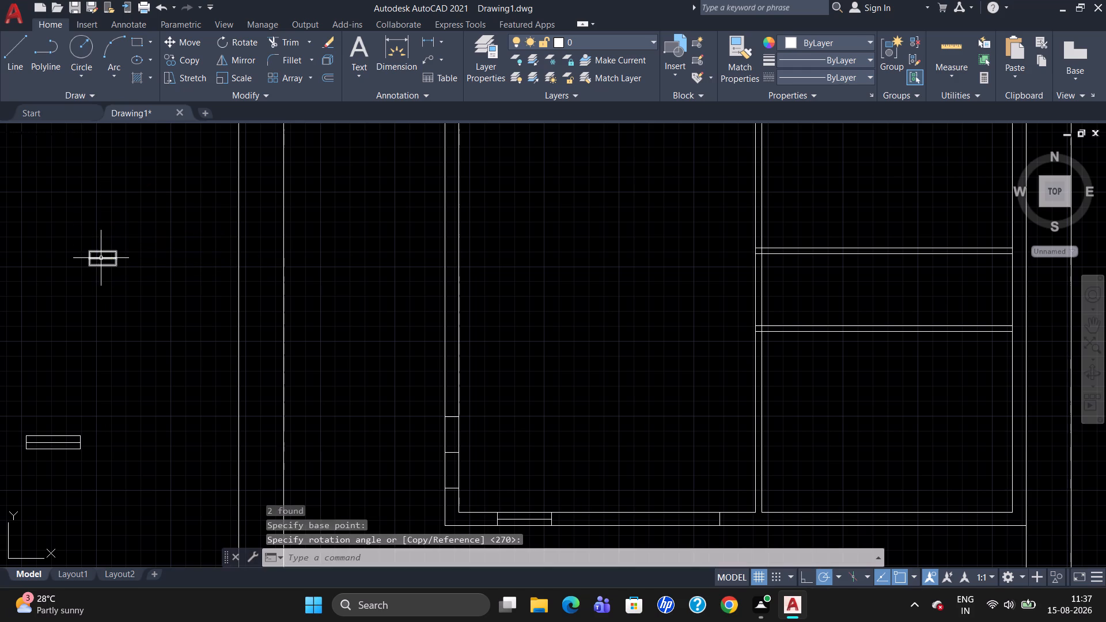
Copy the horizontal 9" by 18" symbol by its centre onto the bottom wall's outer line, just left of the 2' mark.
left_click(101, 257)
key("c")
key("o")
key("Return")
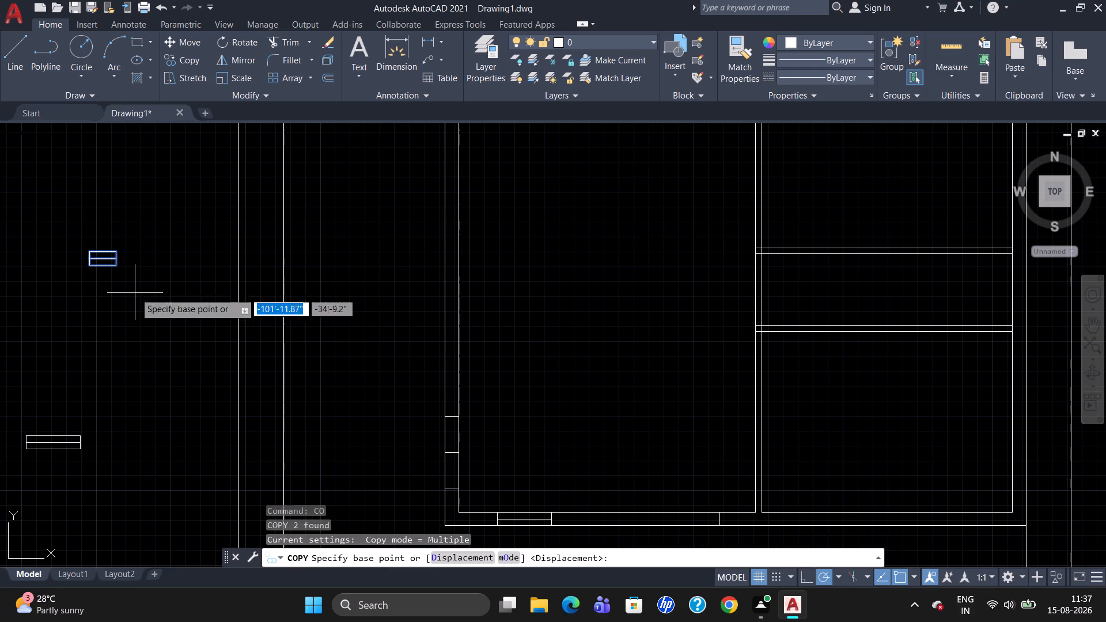
left_click(105, 257)
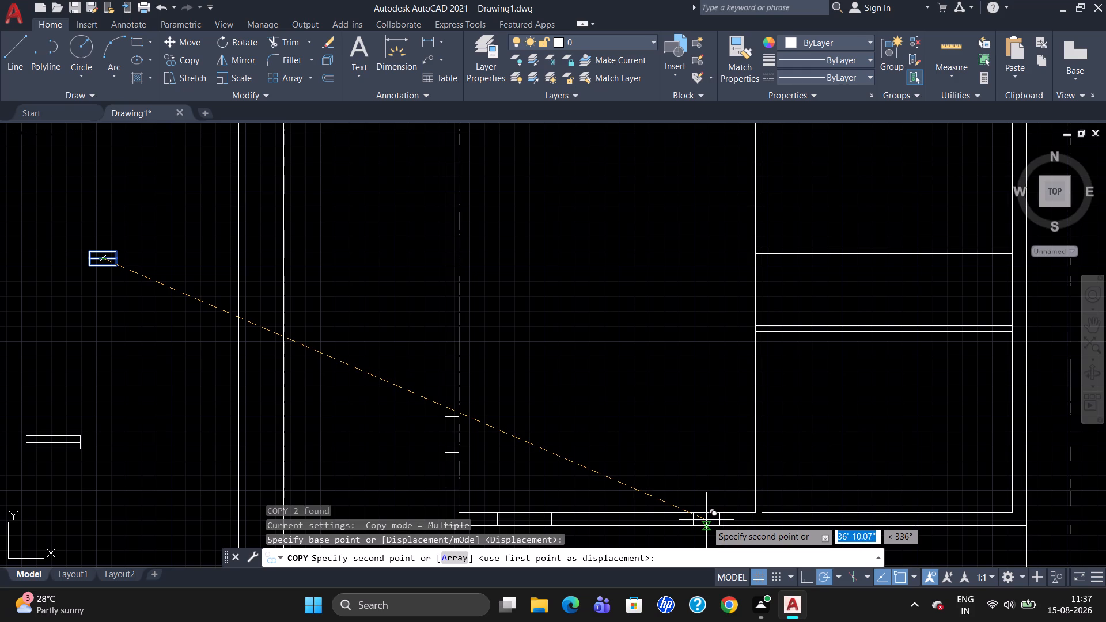
left_click(706, 520)
key("Escape")
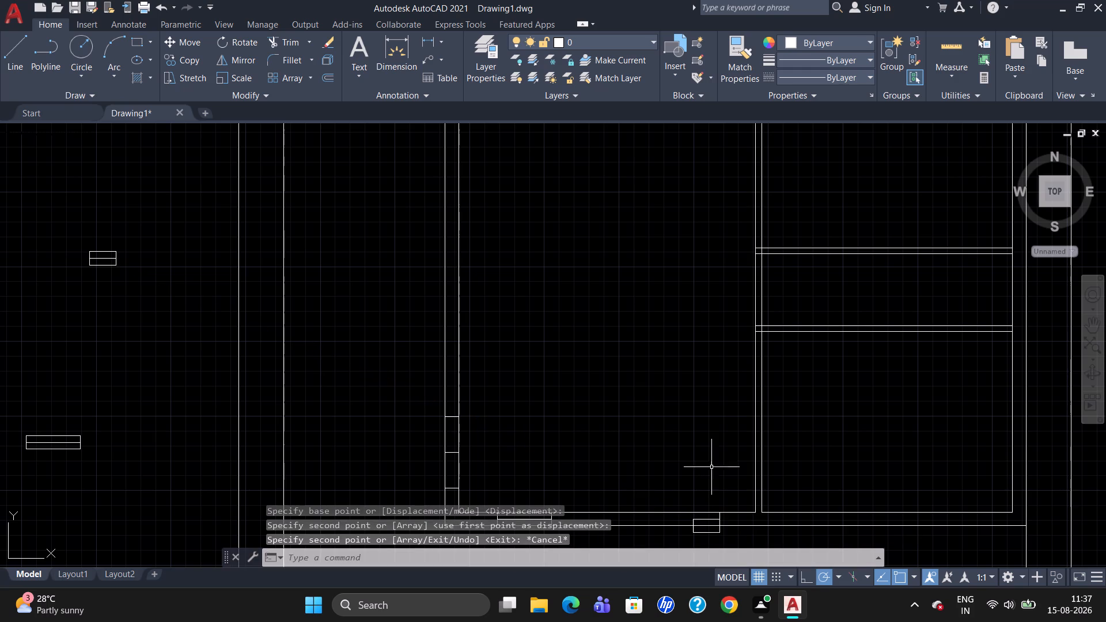
scroll(598, 455, "down", 1)
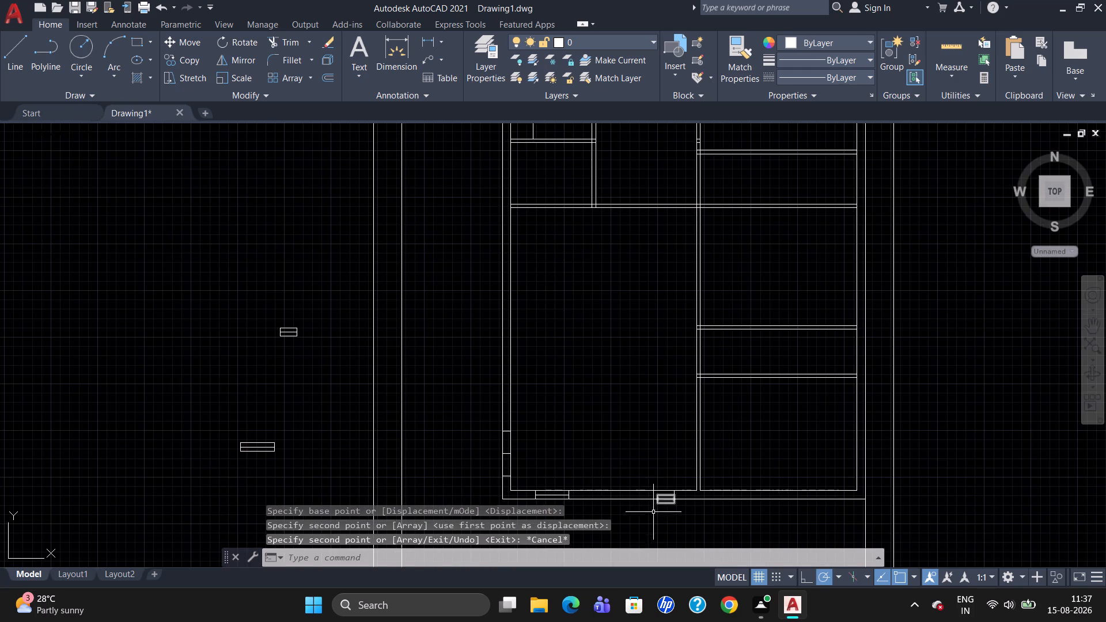
Move the horizontal 9" by 18" symbol by its top corner up to the bottom wall's inner line so it sits within the wall.
scroll(654, 510, "up", 2)
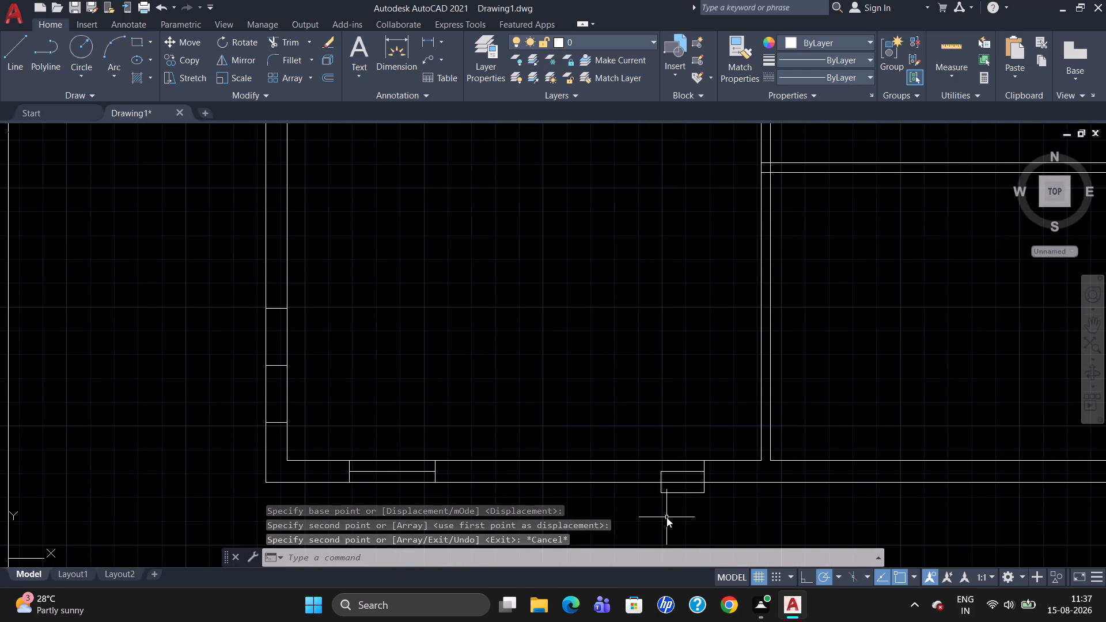
key("m")
key("Return")
left_click(673, 472)
key("Return")
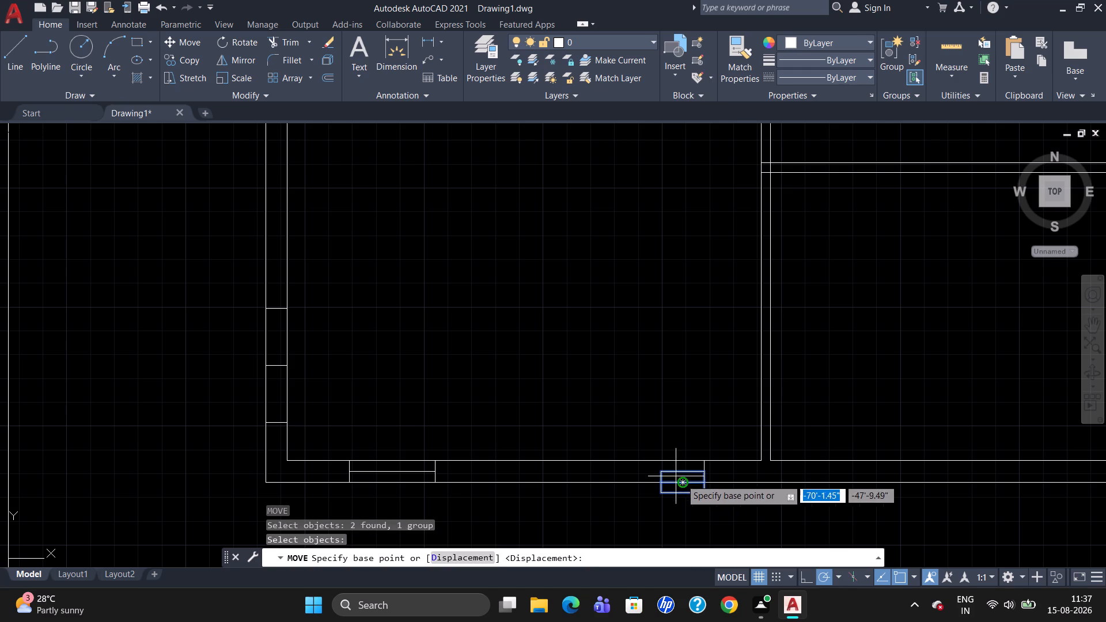
left_click(700, 471)
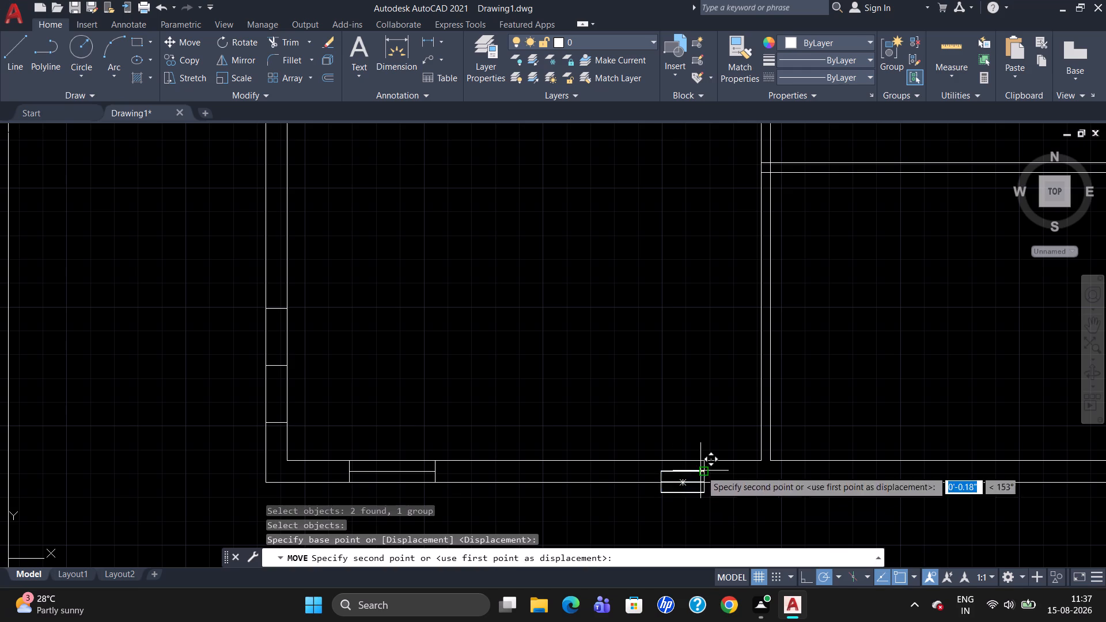
left_click(701, 464)
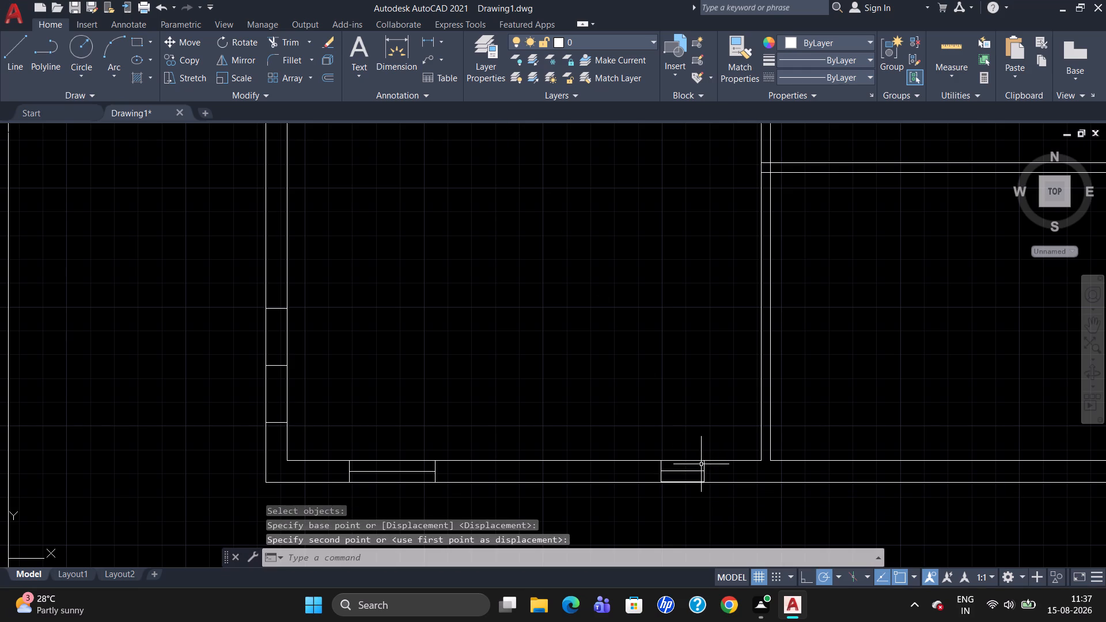
key("Escape")
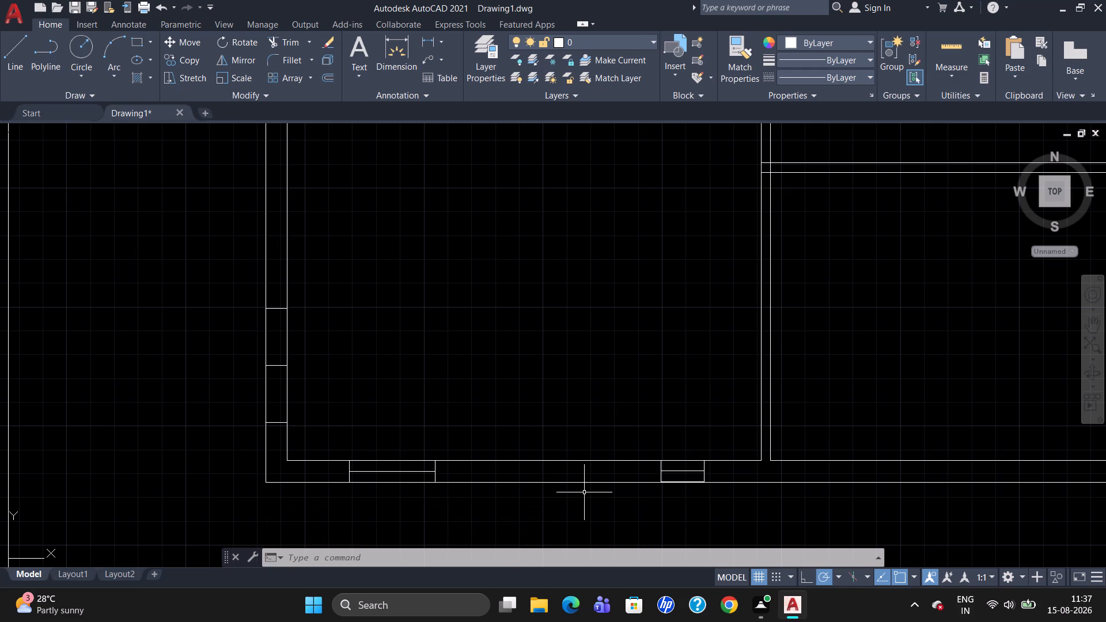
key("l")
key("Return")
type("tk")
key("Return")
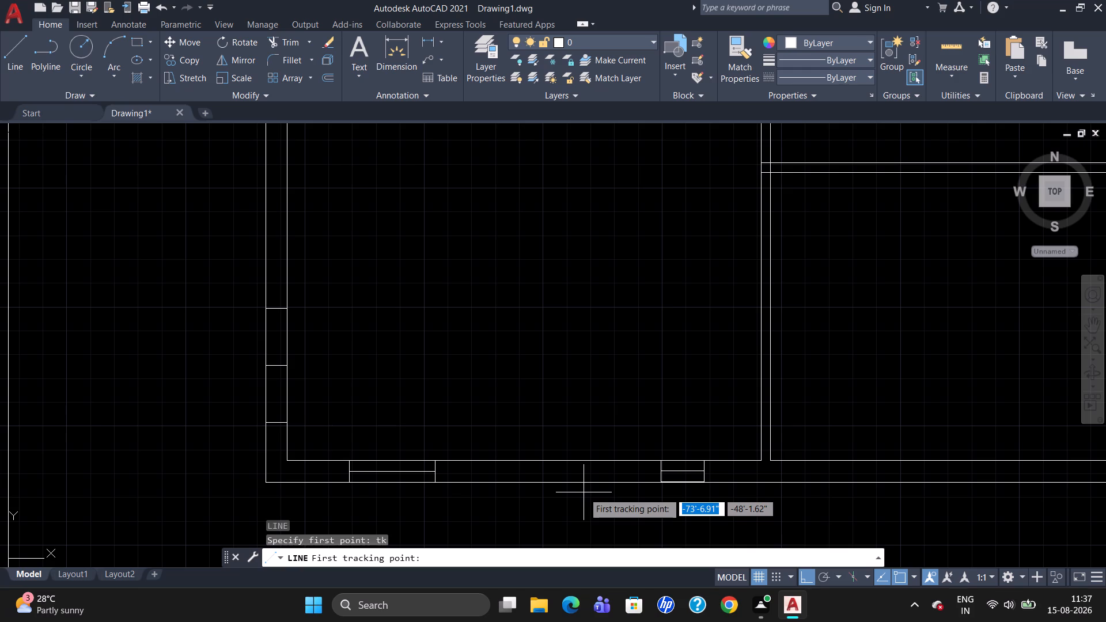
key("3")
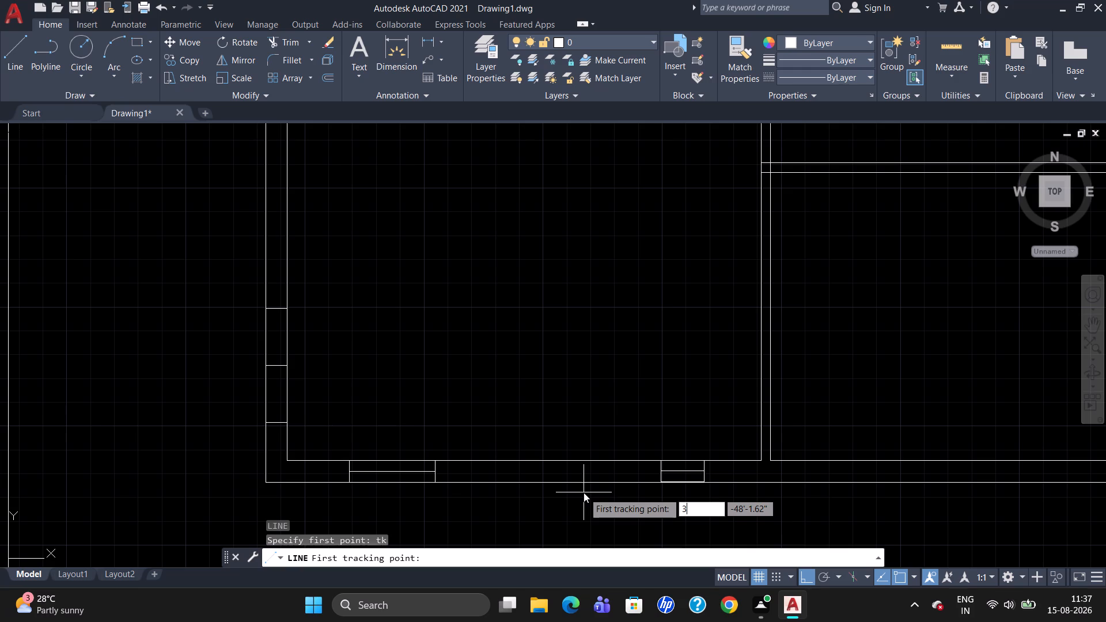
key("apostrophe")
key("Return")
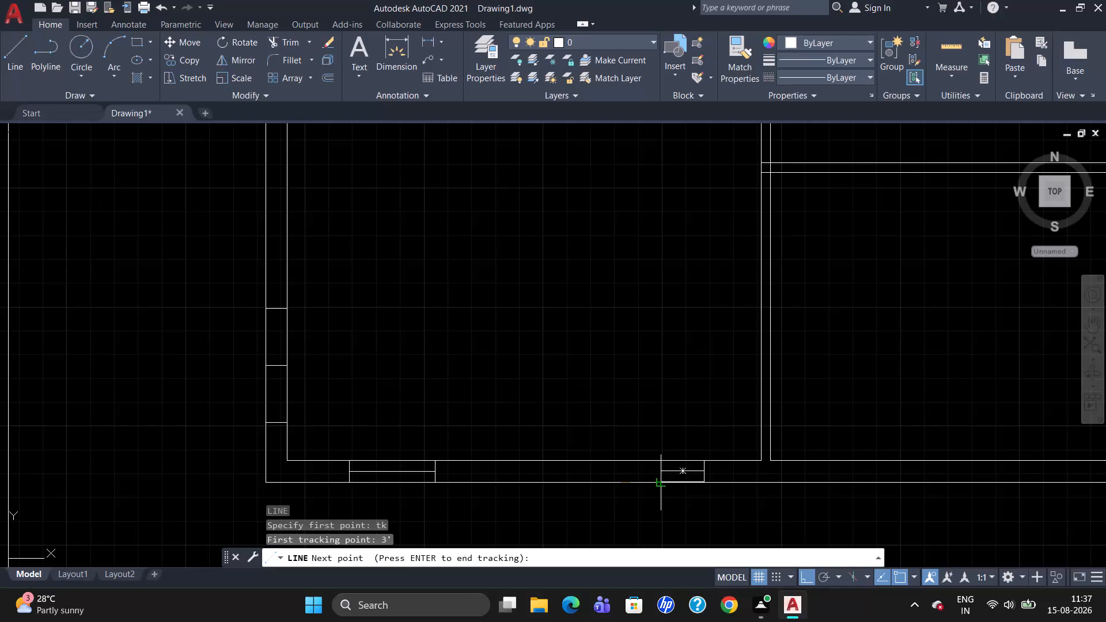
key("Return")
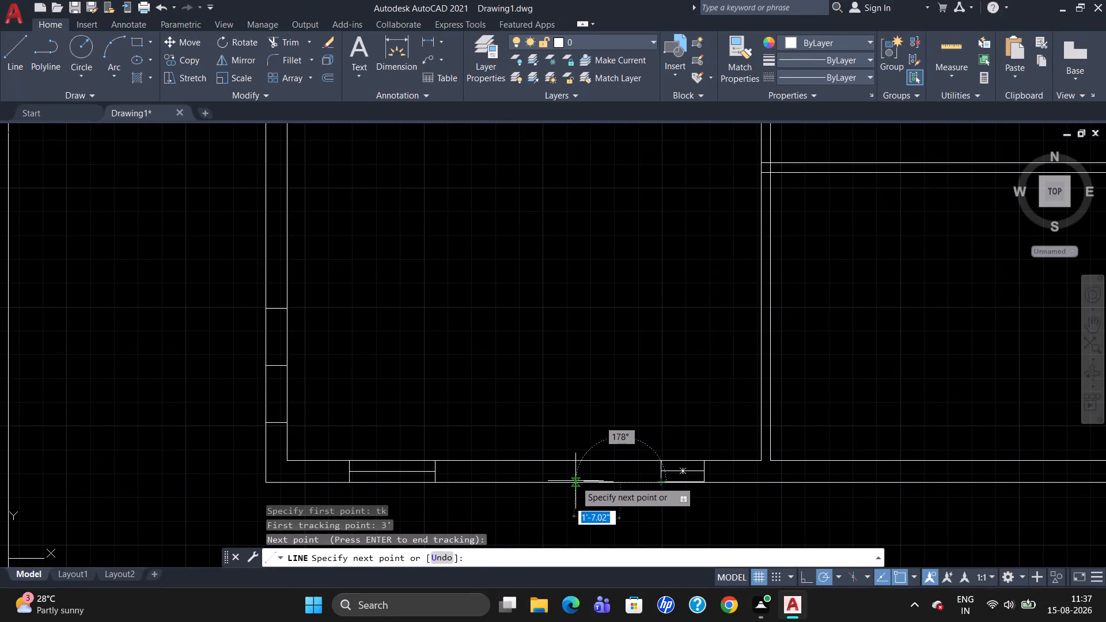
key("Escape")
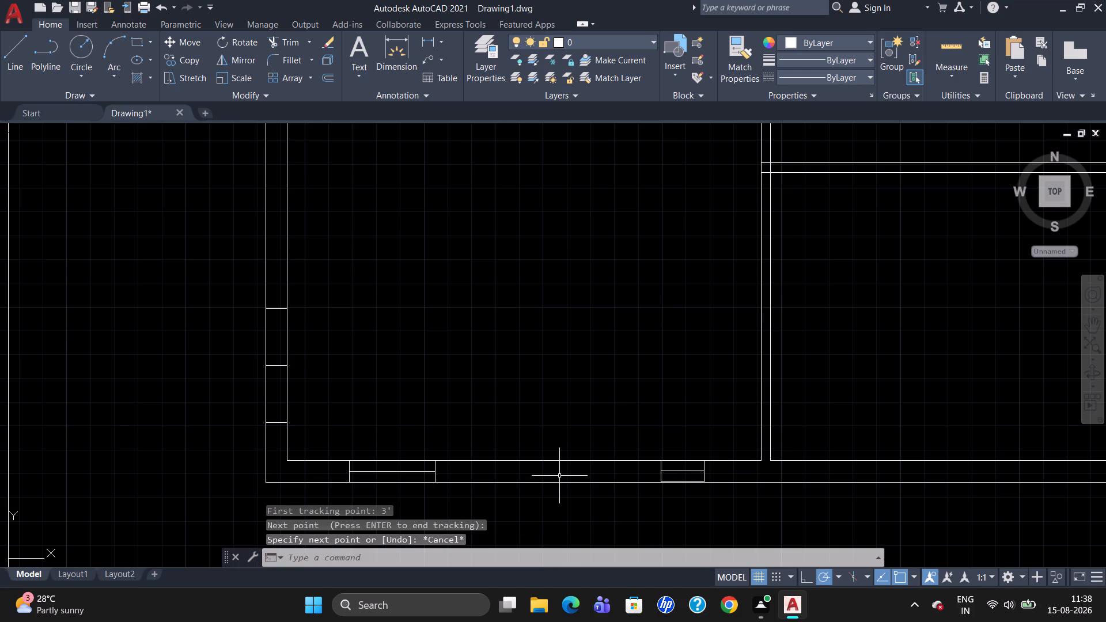
Draw a line from the 9" by 18" symbol's top-left corner 3' left along the bottom wall, continuing about 1'-6" straight down across it.
key("l")
key("Return")
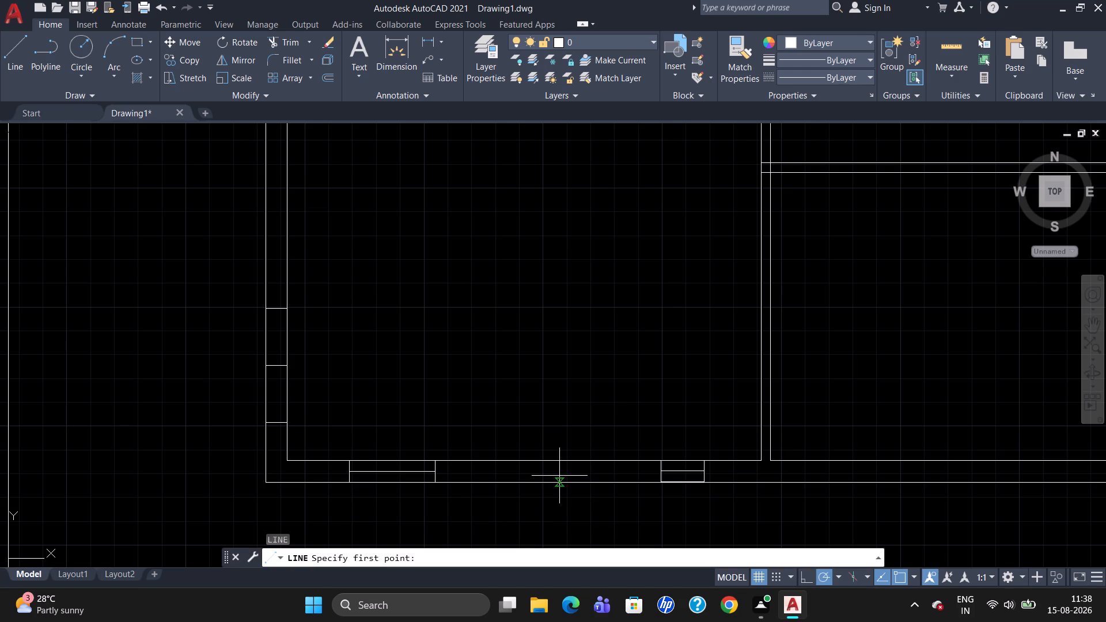
left_click(658, 460)
type("tk")
key("Return")
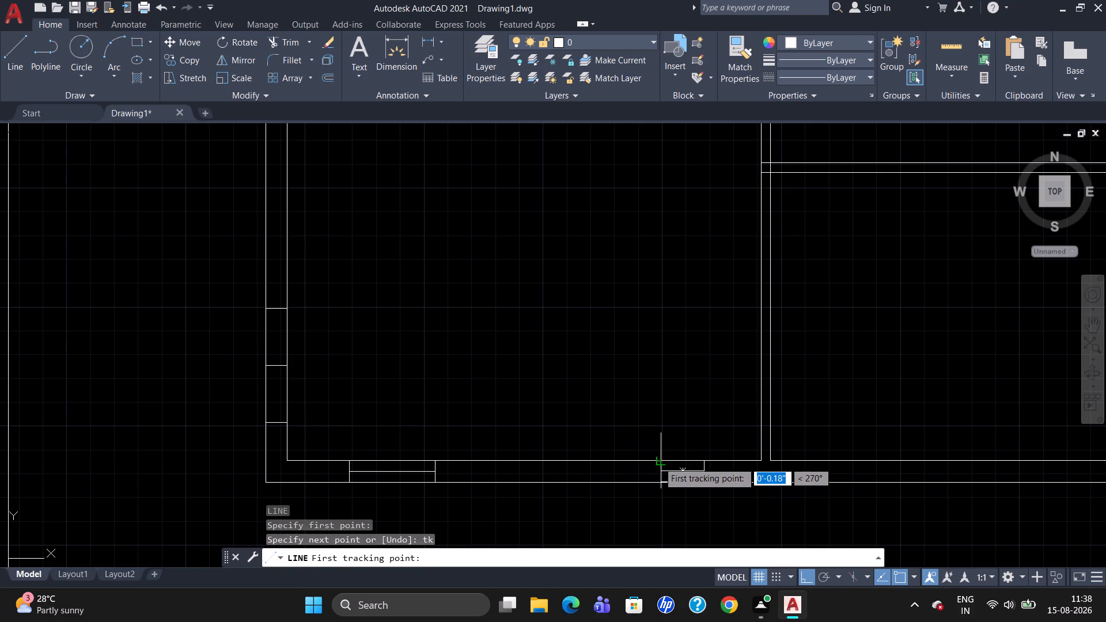
left_click(658, 461)
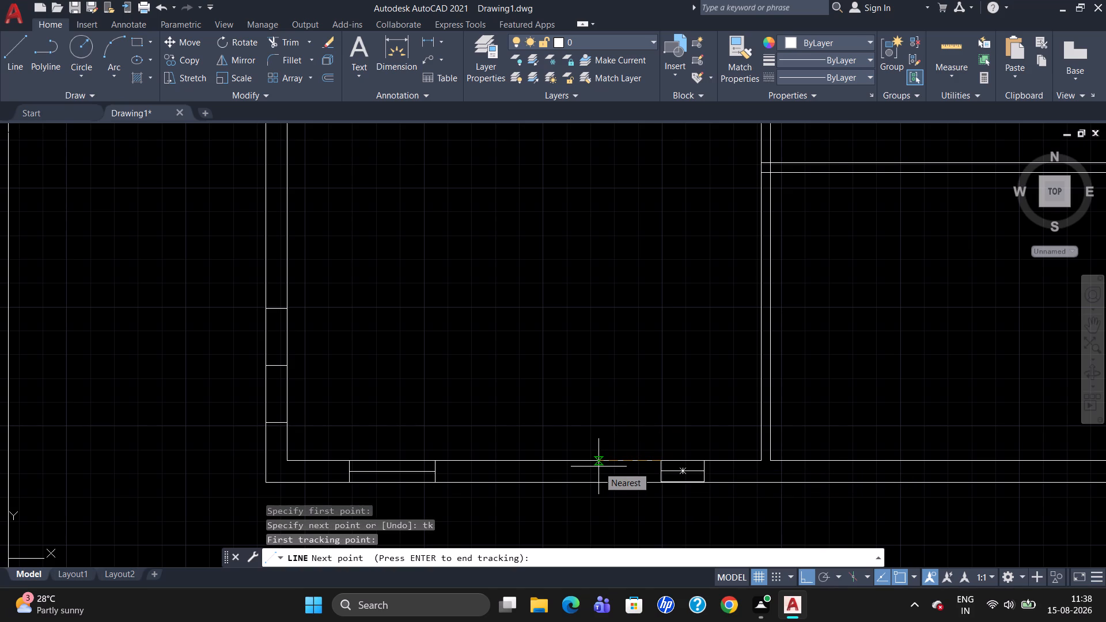
type("3'")
key("Return")
key("Return")
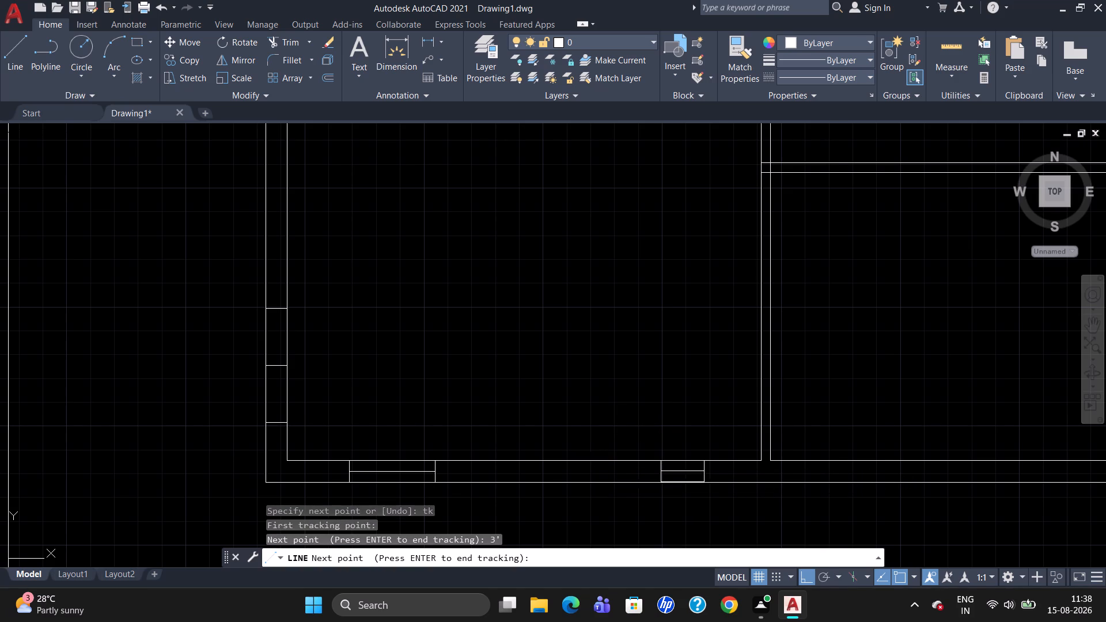
left_click(580, 503)
key("Escape")
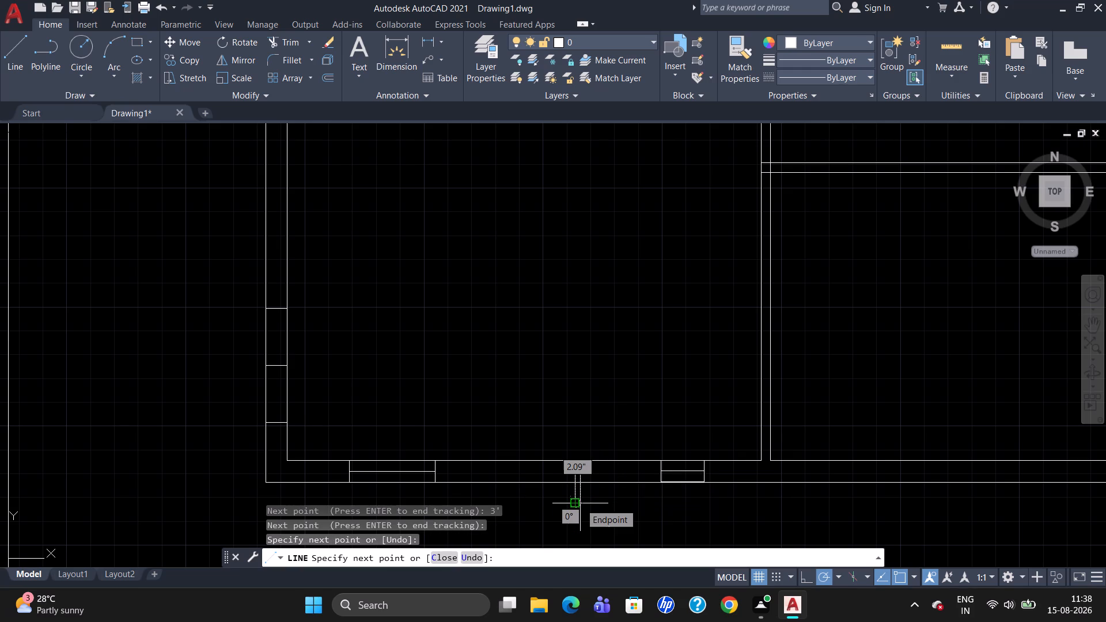
key("Escape")
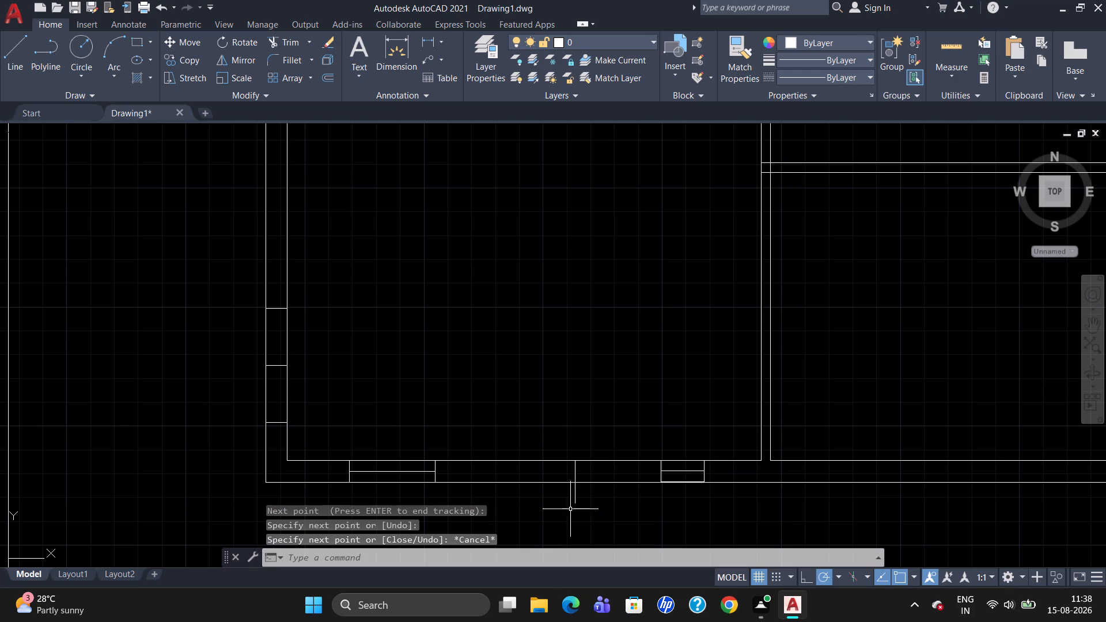
Trim the new vertical line's overhang below the bottom wall's outer line.
type("tr")
key("Return")
key("Return")
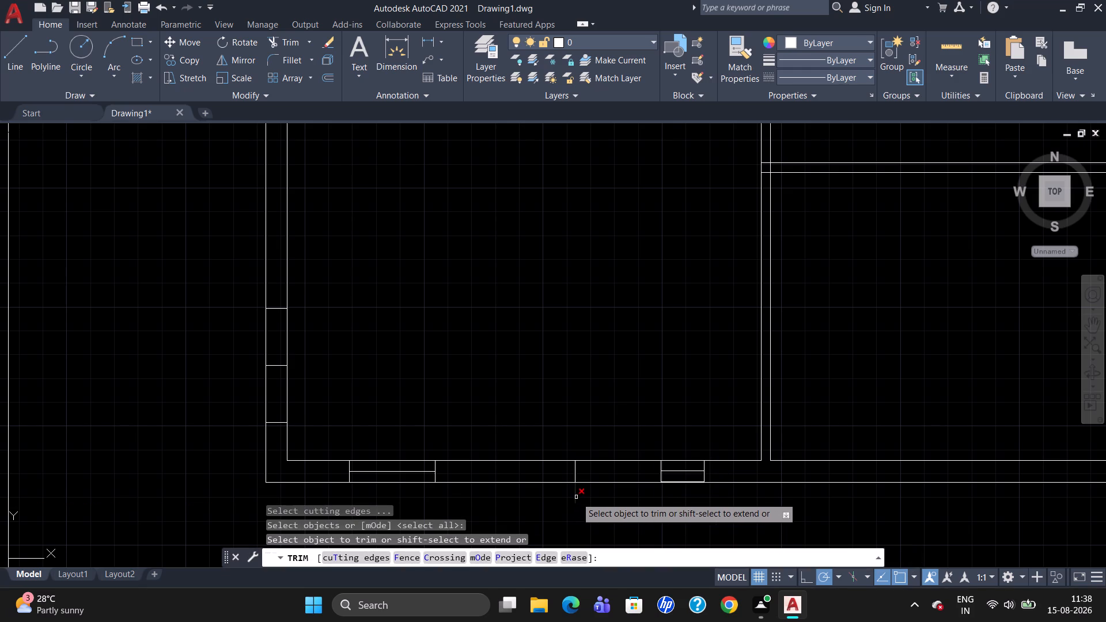
left_click(576, 497)
scroll(575, 495, "down", 2)
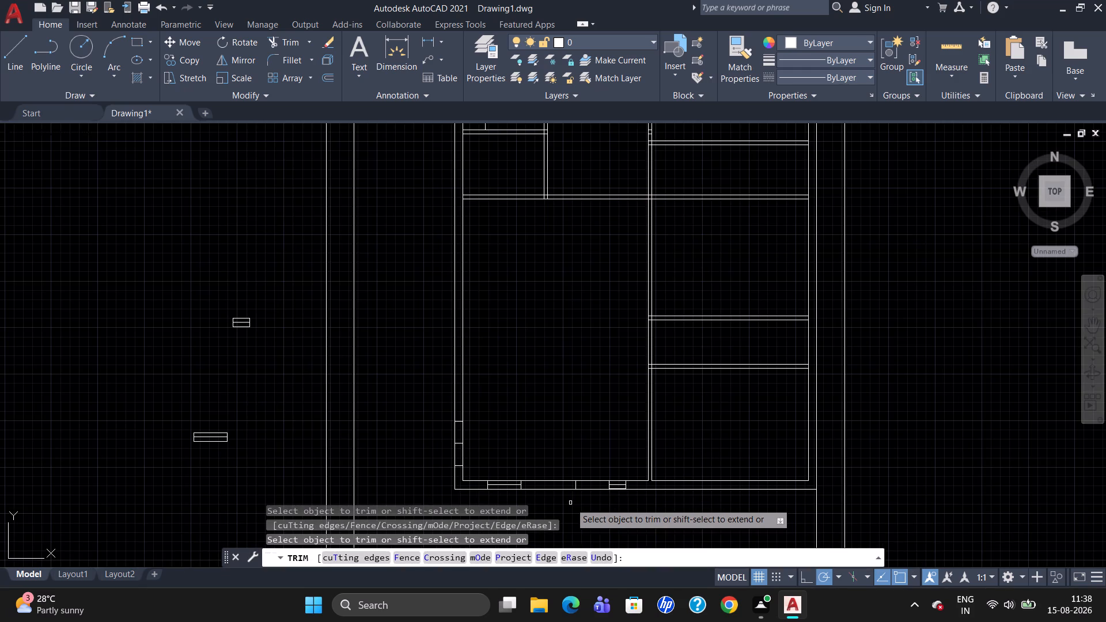
scroll(570, 503, "up", 3)
scroll(570, 499, "down", 1)
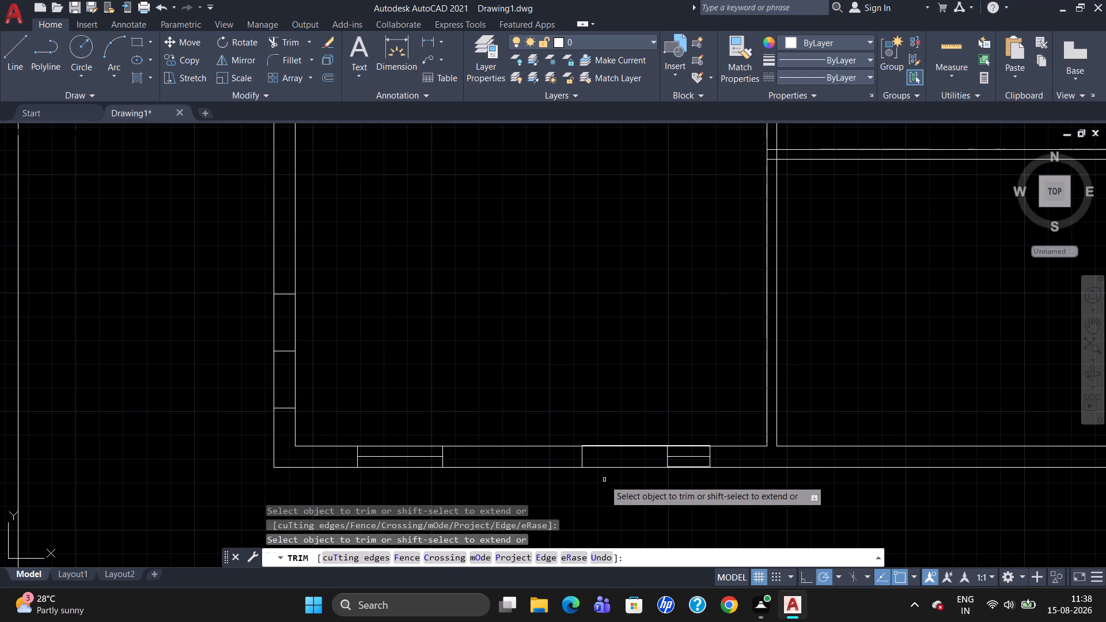
scroll(613, 486, "up", 1)
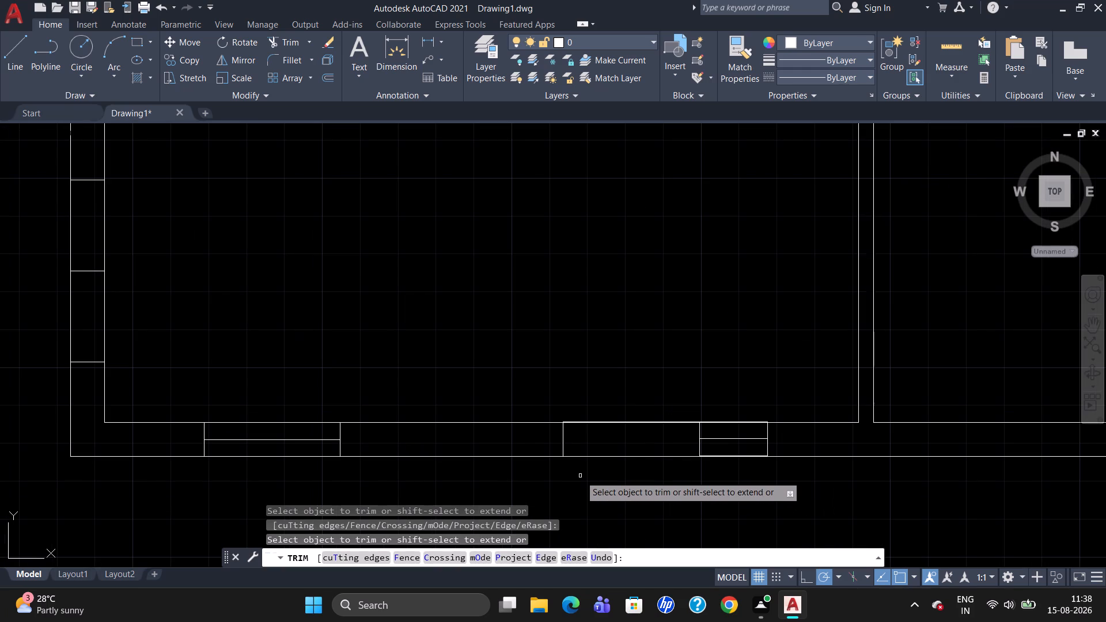
key("Escape")
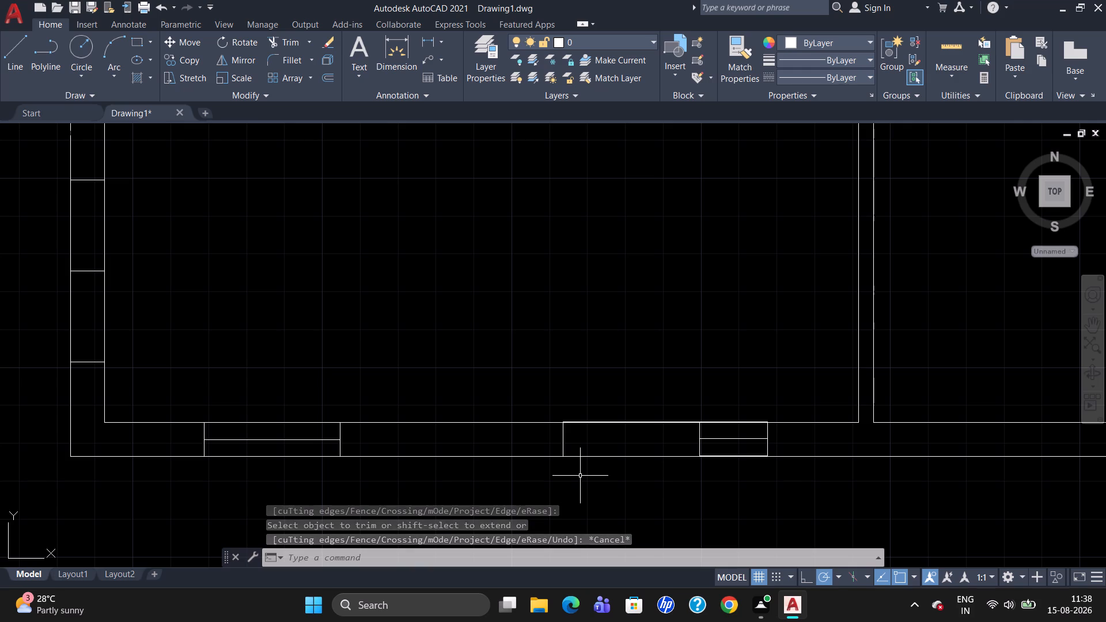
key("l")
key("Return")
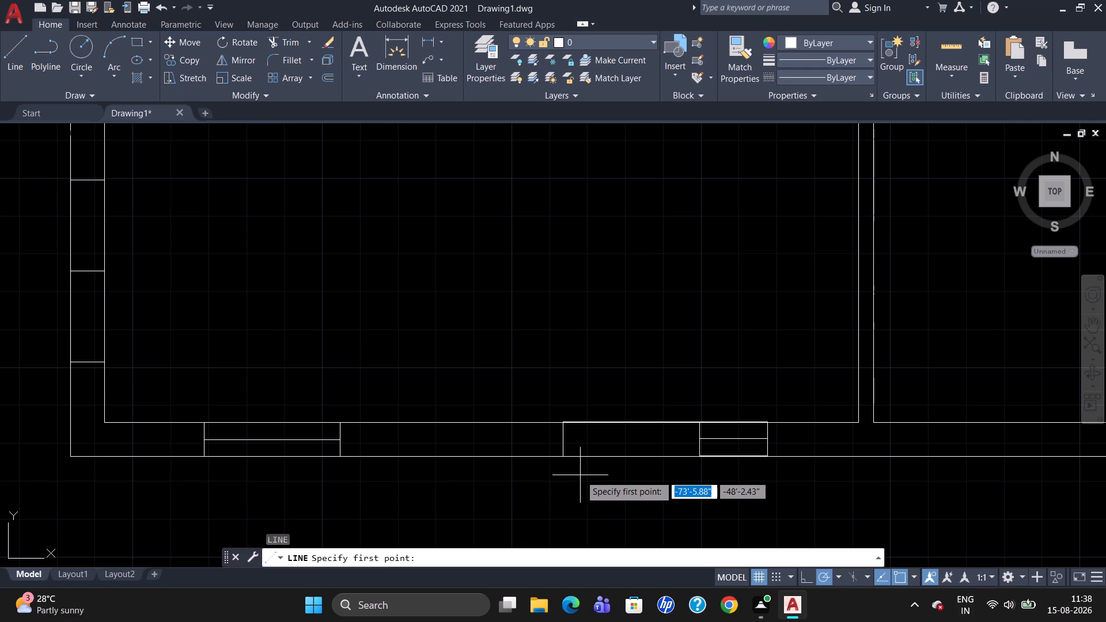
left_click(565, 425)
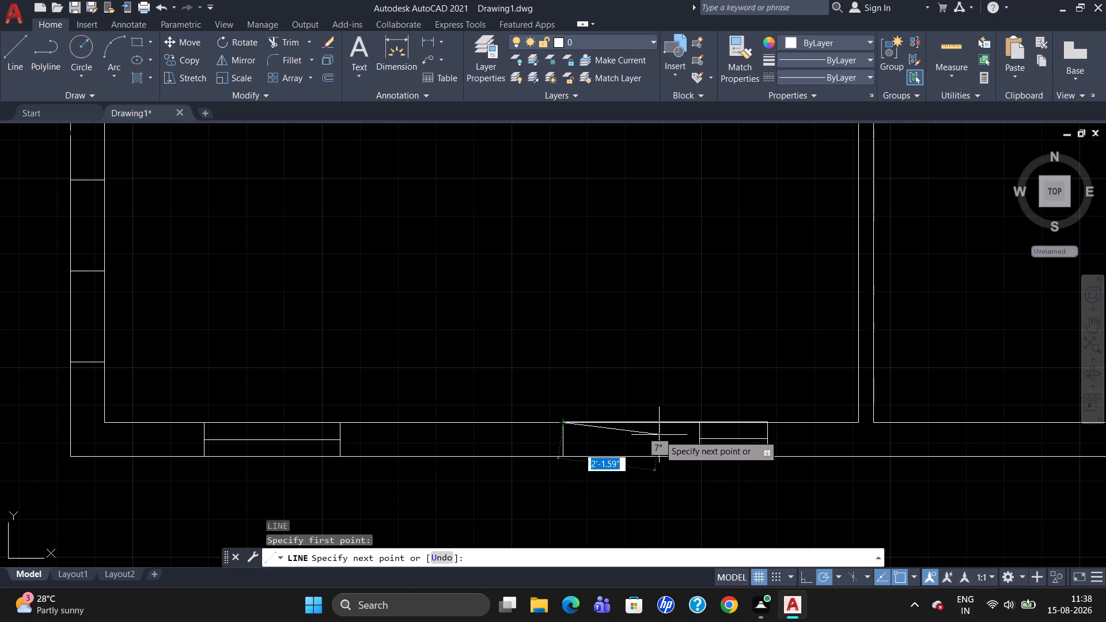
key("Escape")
Draw a vertical line across the bottom wall, starting midway between the 3' mark and the 9" by 18" symbol's top-left corner.
key("l")
key("Return")
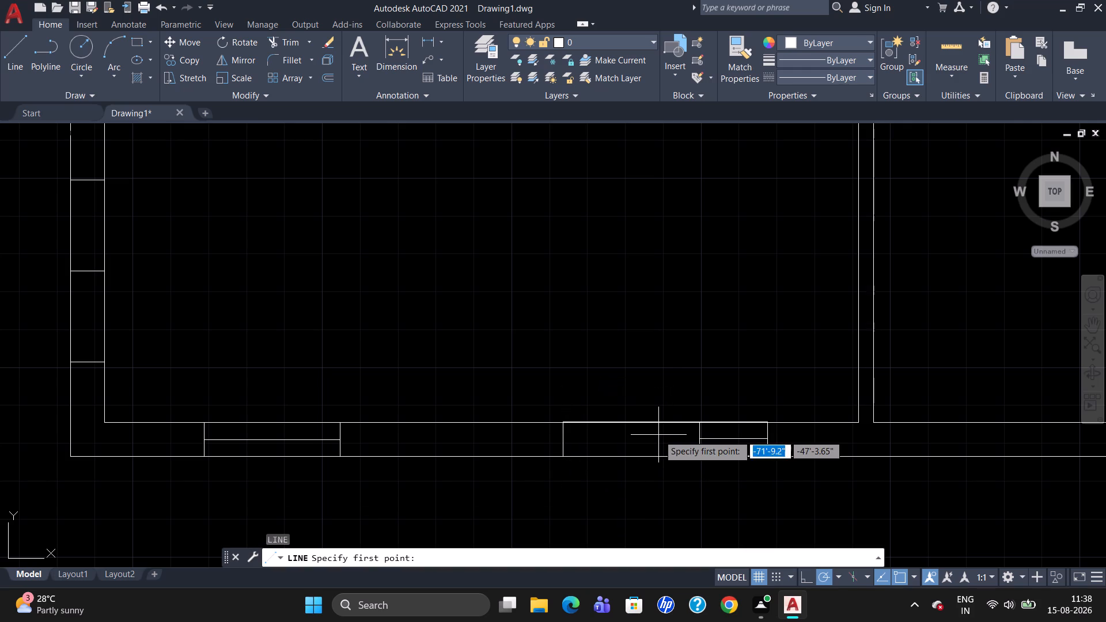
key("m")
type("2p")
key("Return")
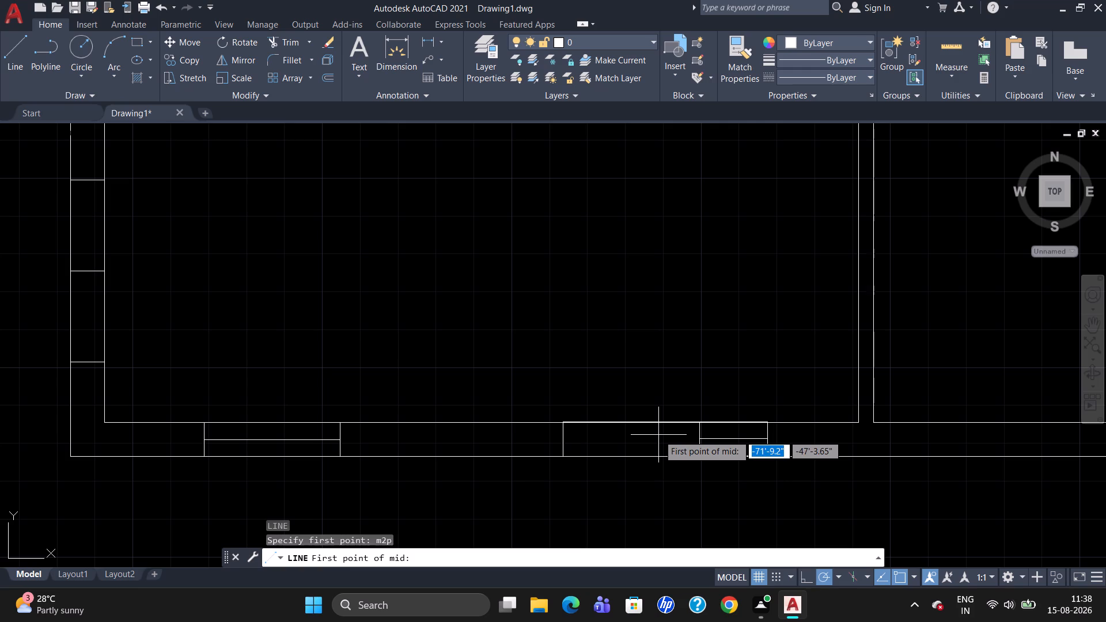
left_click(563, 424)
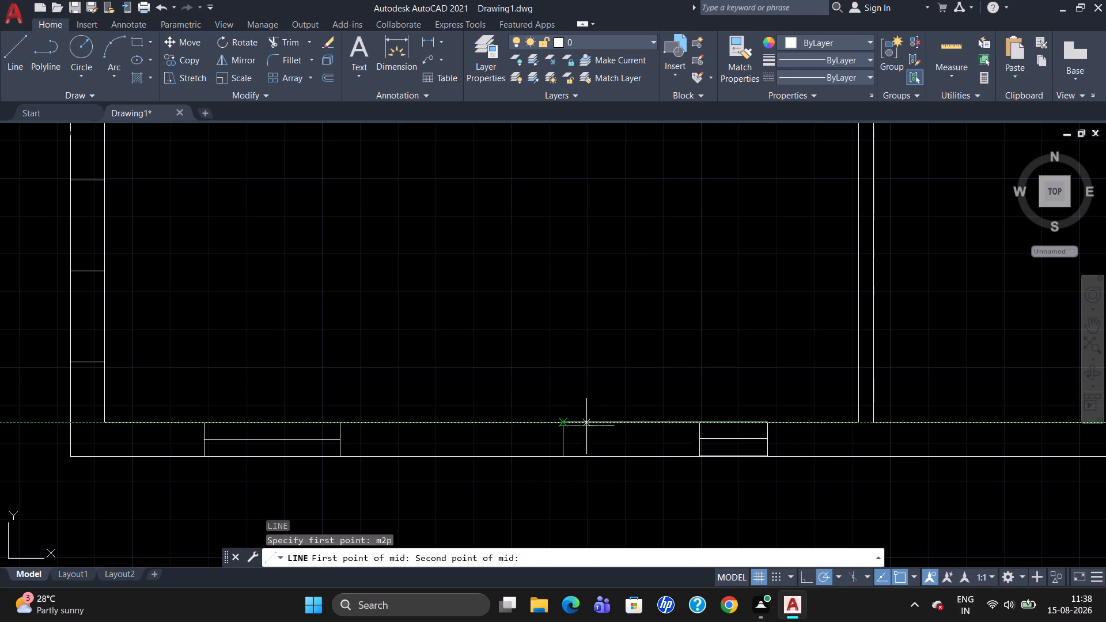
left_click(701, 423)
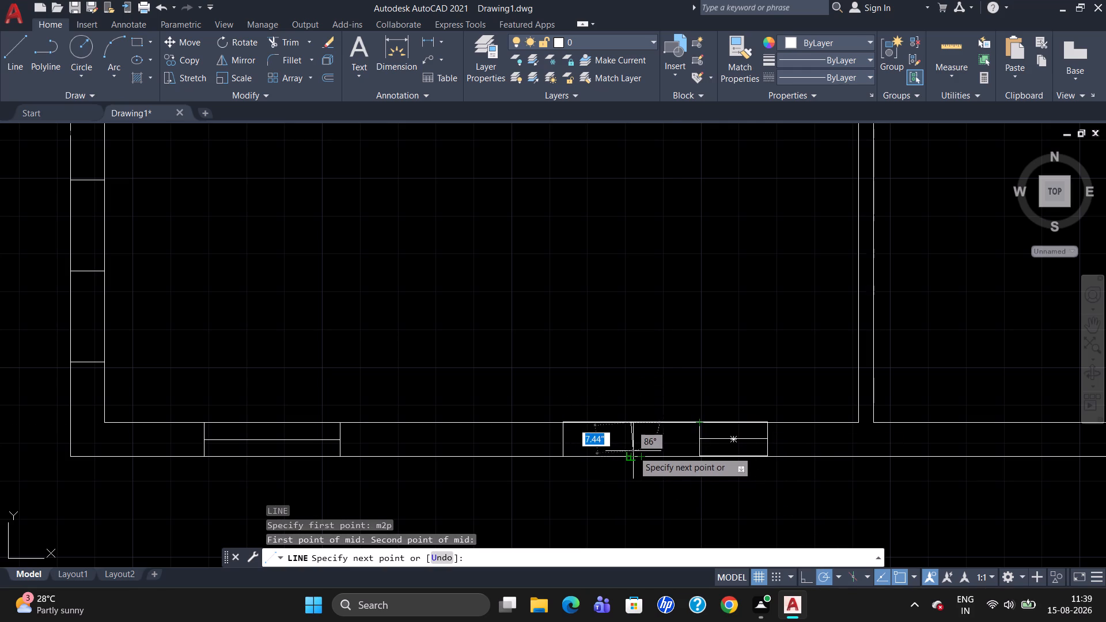
left_click(632, 457)
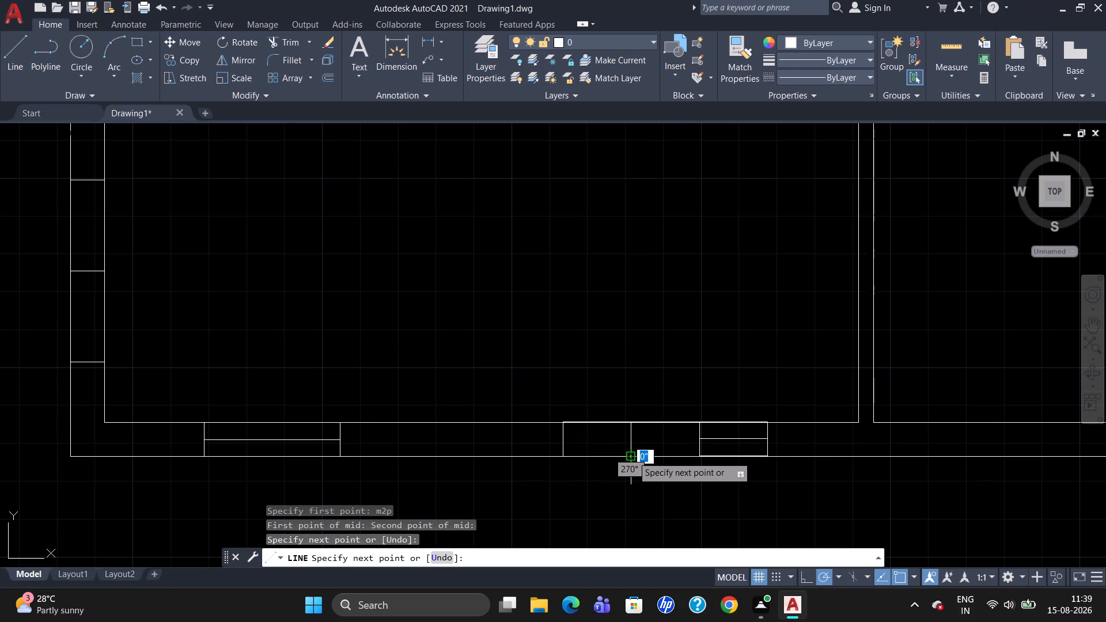
key("Escape")
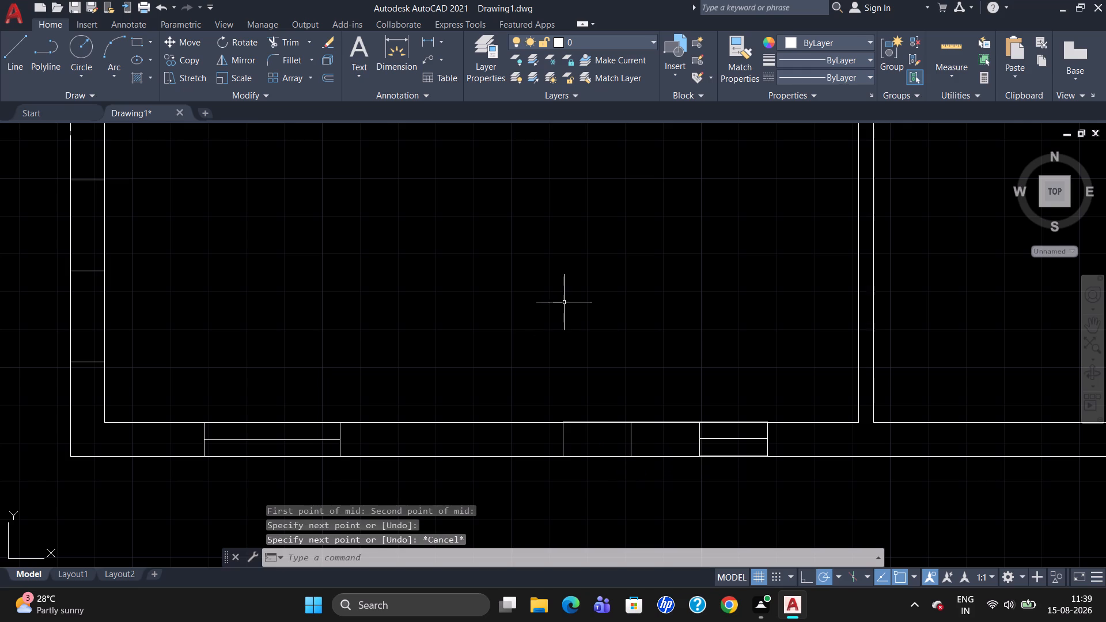
Delete the horizontal 3' line overlying the bottom wall's inner line, next to the 9" by 18" symbol.
scroll(564, 307, "down", 2)
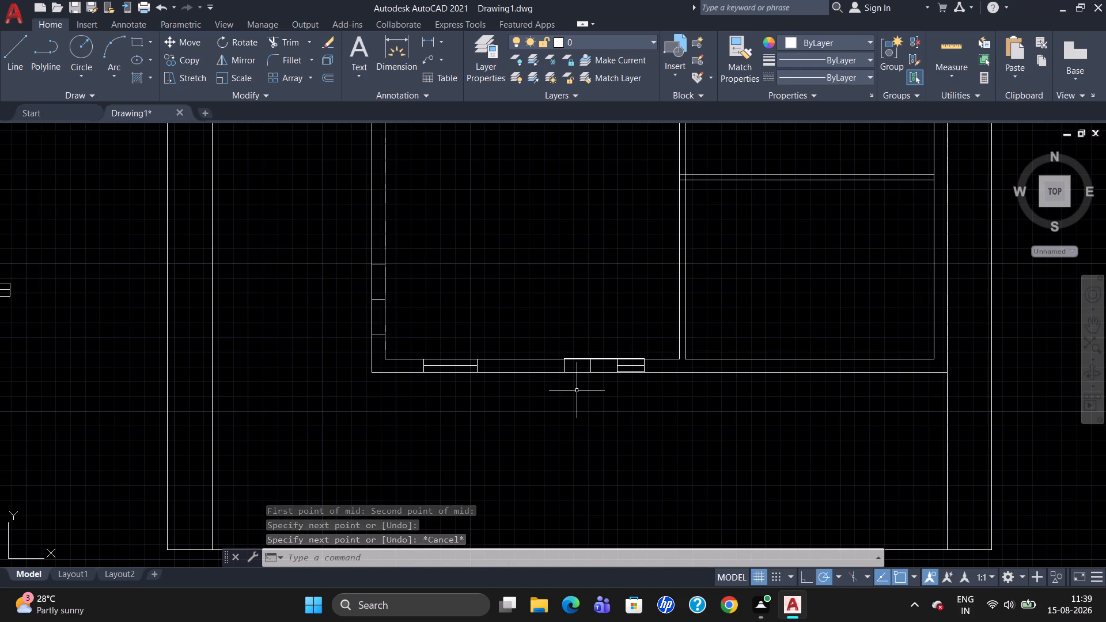
scroll(578, 390, "up", 3)
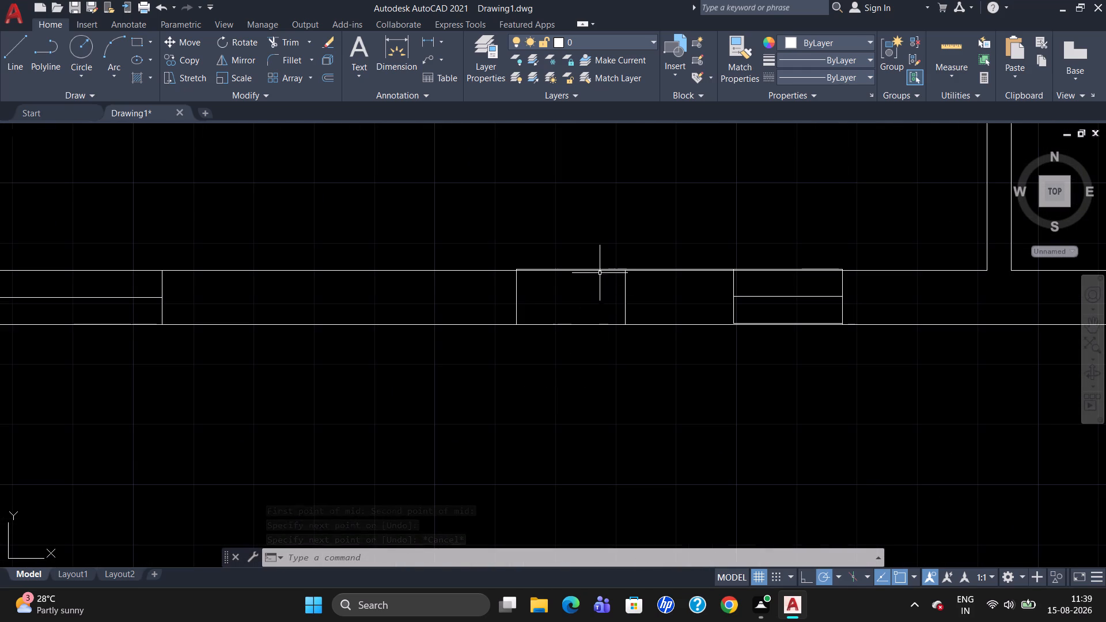
left_click(594, 268)
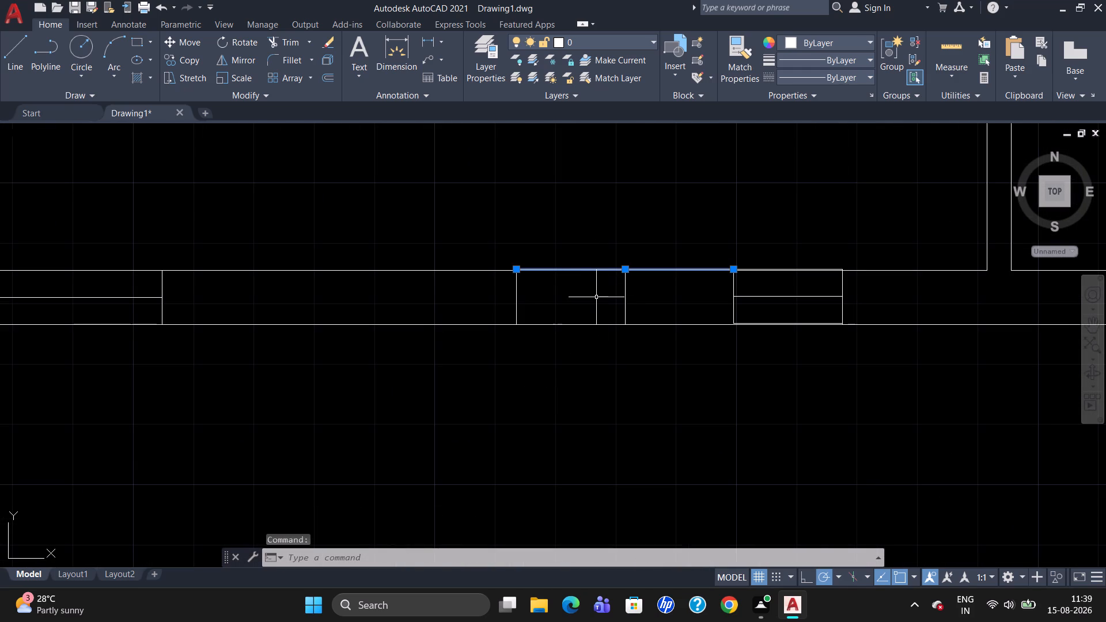
key("Delete")
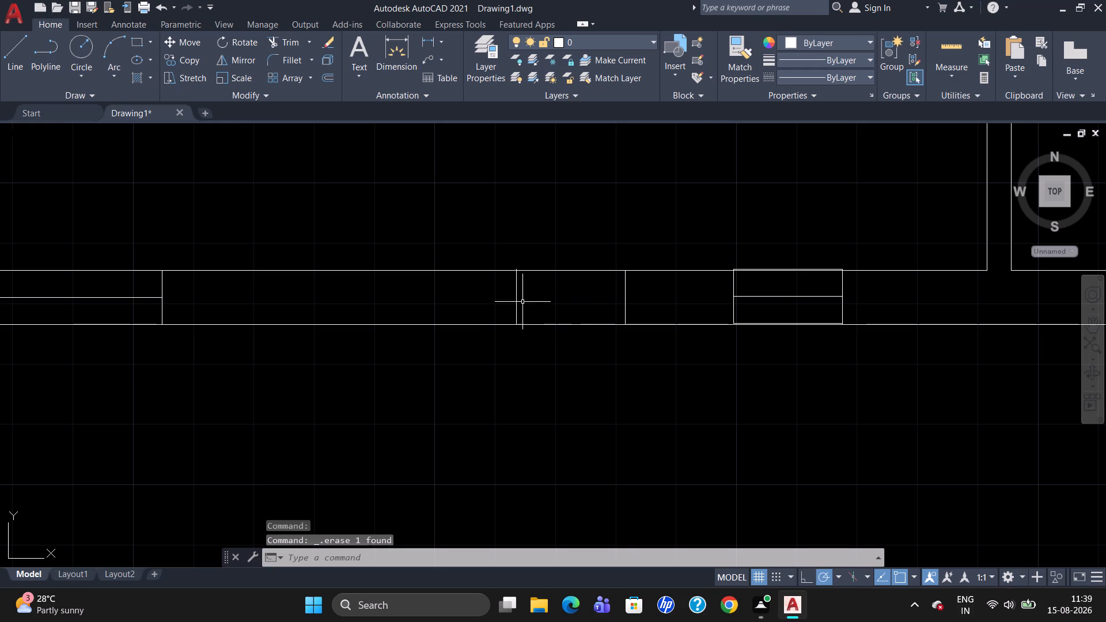
Trim the short overhang above the bottom wall's inner line on the vertical line 3' left of the 9" by 18" symbol.
scroll(560, 248, "up", 2)
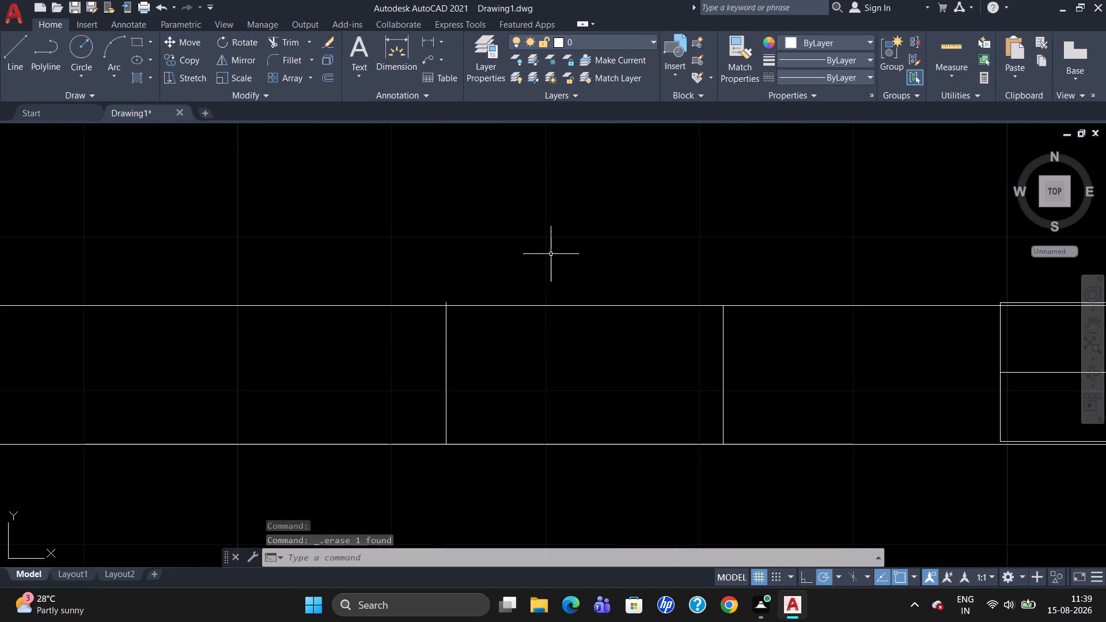
type("tr")
key("Return")
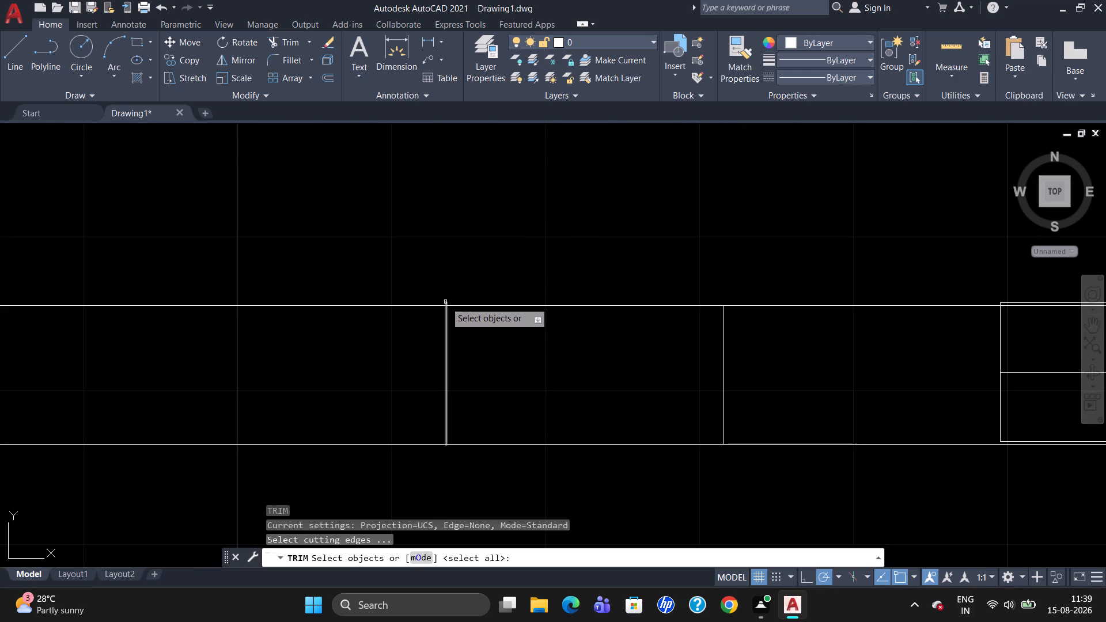
key("Return")
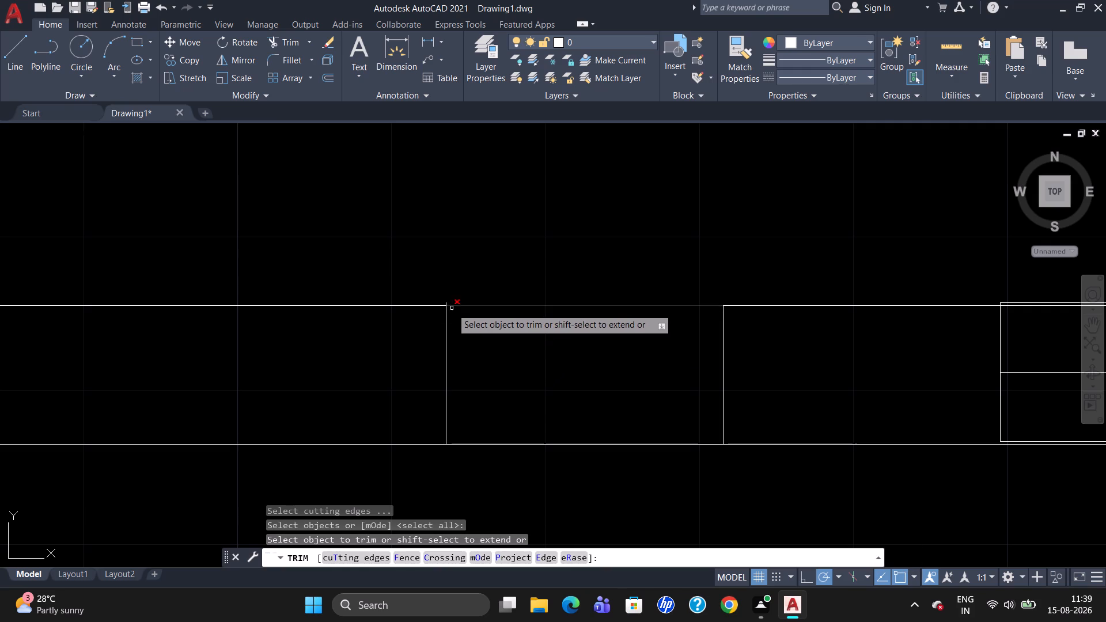
left_click(446, 304)
scroll(946, 256, "down", 2)
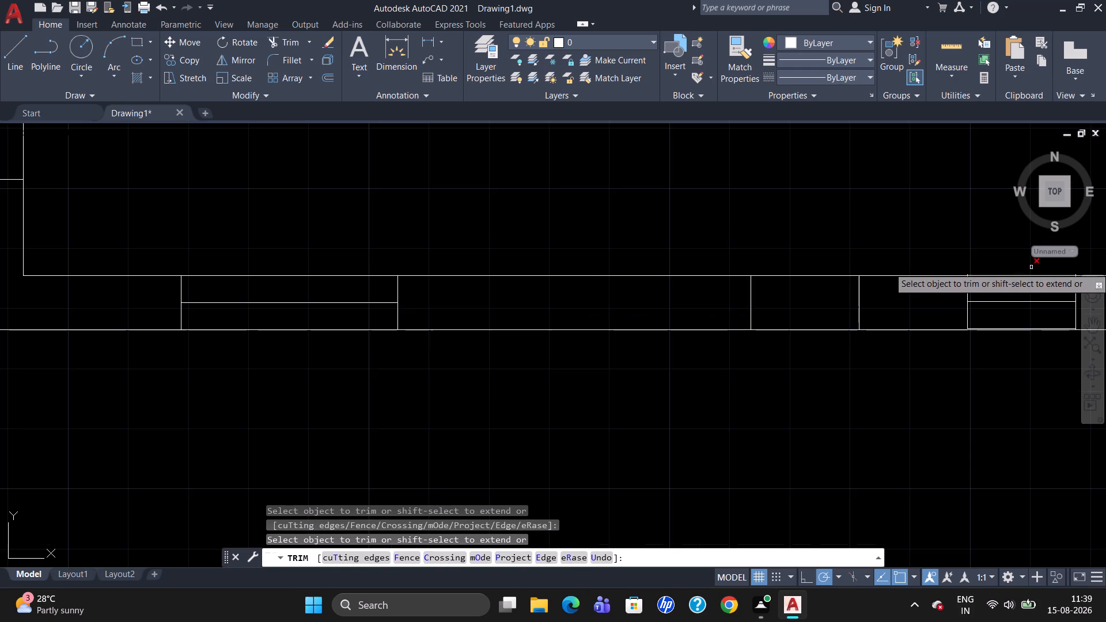
scroll(1029, 252, "up", 5)
scroll(844, 284, "down", 4)
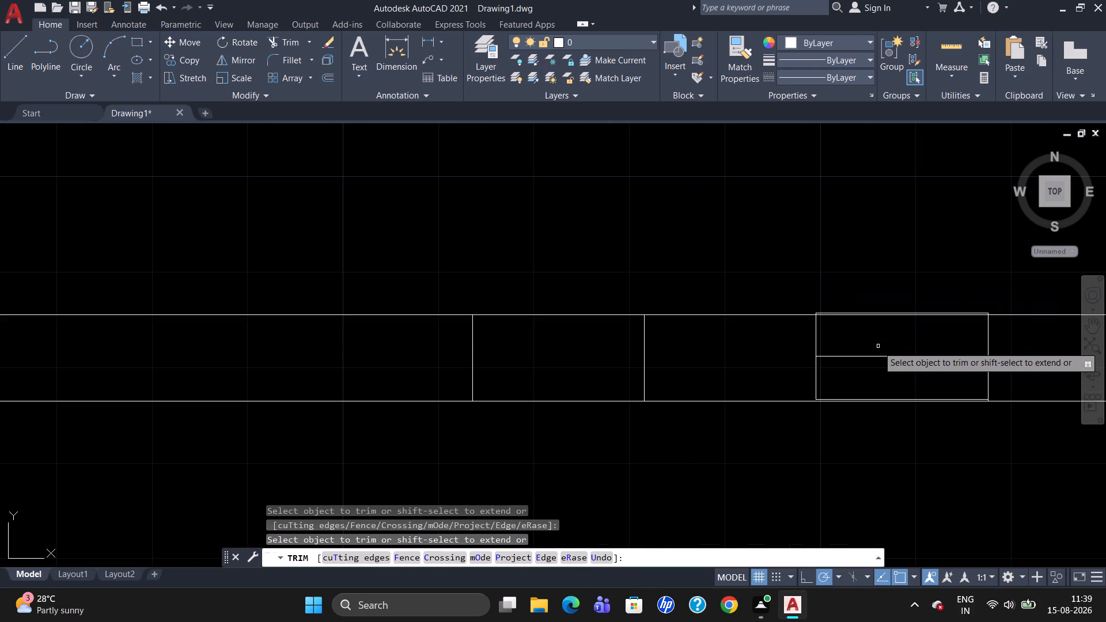
key("Escape")
Move the 9" by 18" symbol straight down so its top-left corner sits on the bottom wall's inner line.
scroll(926, 271, "up", 2)
scroll(960, 366, "down", 2)
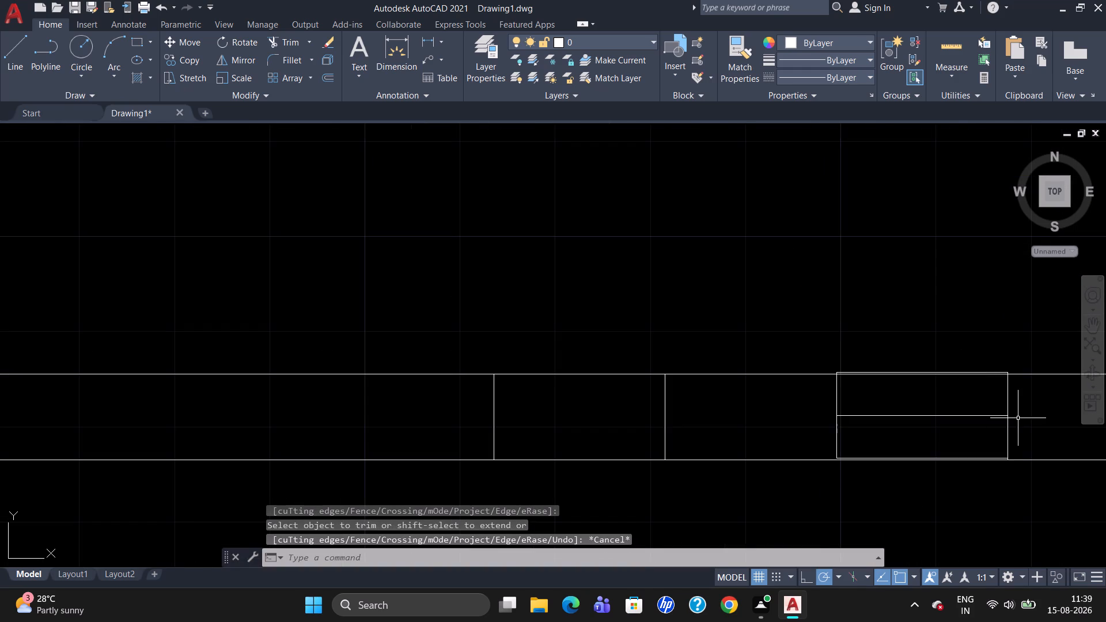
scroll(1018, 418, "up", 1)
key("m")
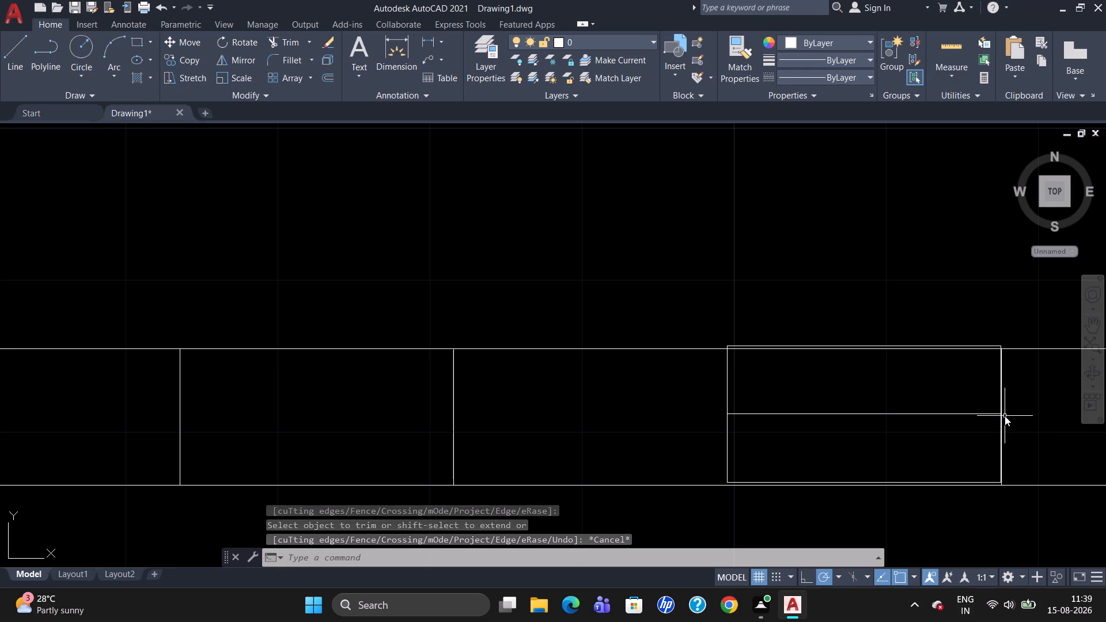
key("Return")
left_click(967, 347)
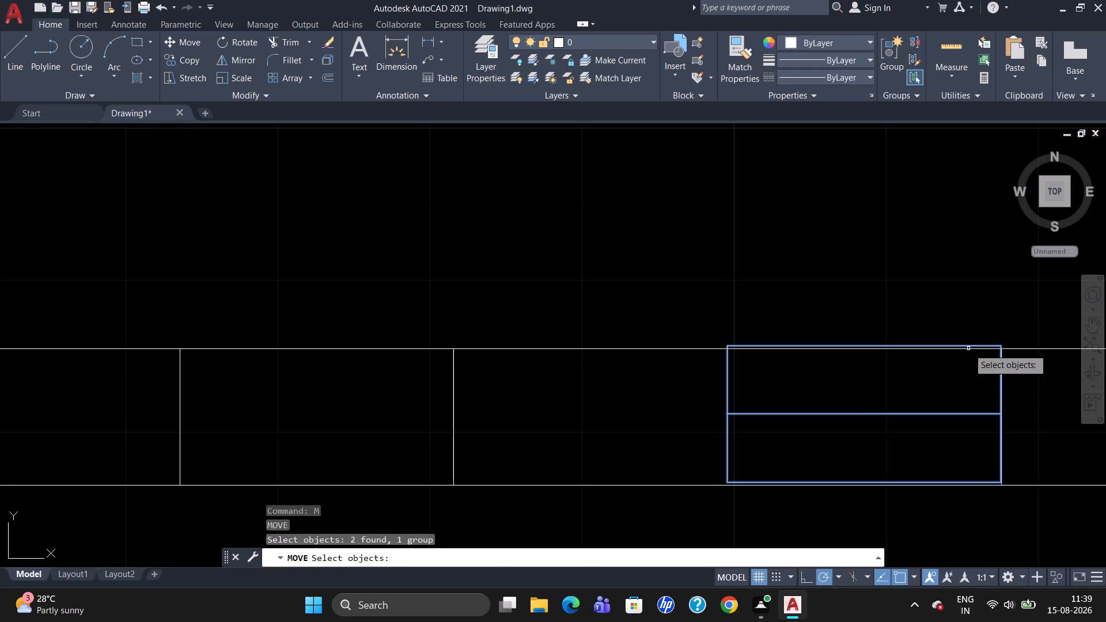
key("Return")
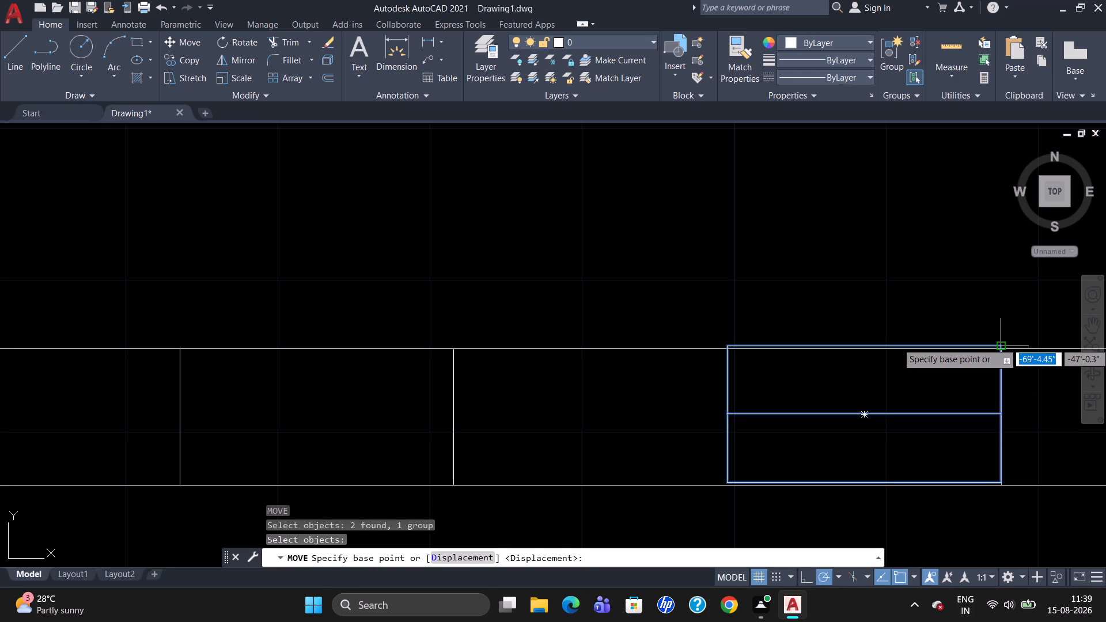
scroll(1001, 342, "up", 1)
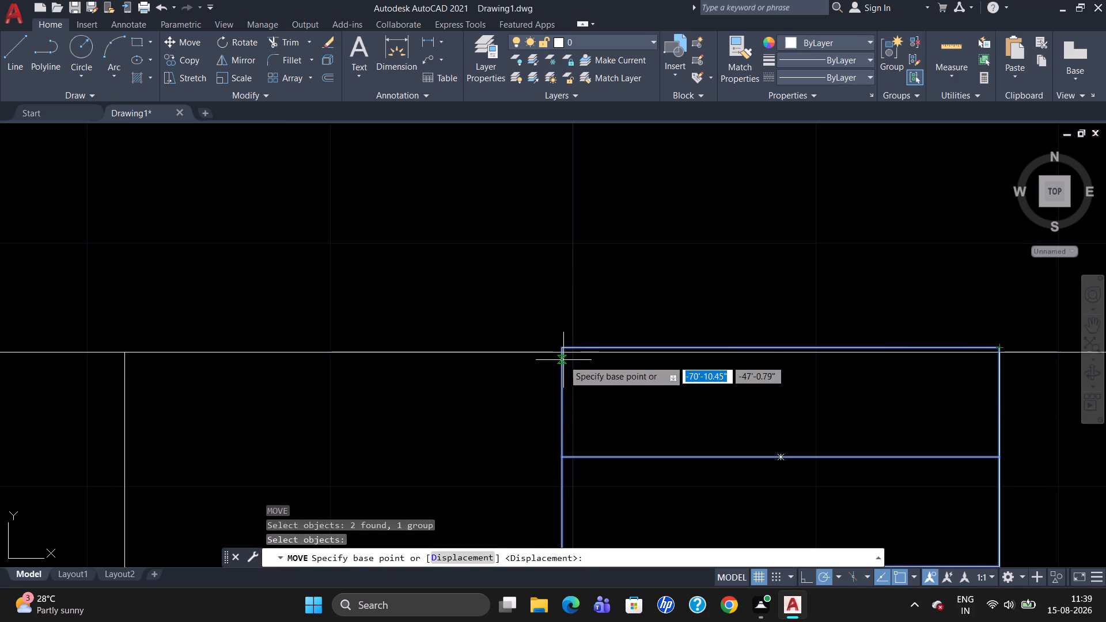
left_click(563, 348)
left_click(563, 356)
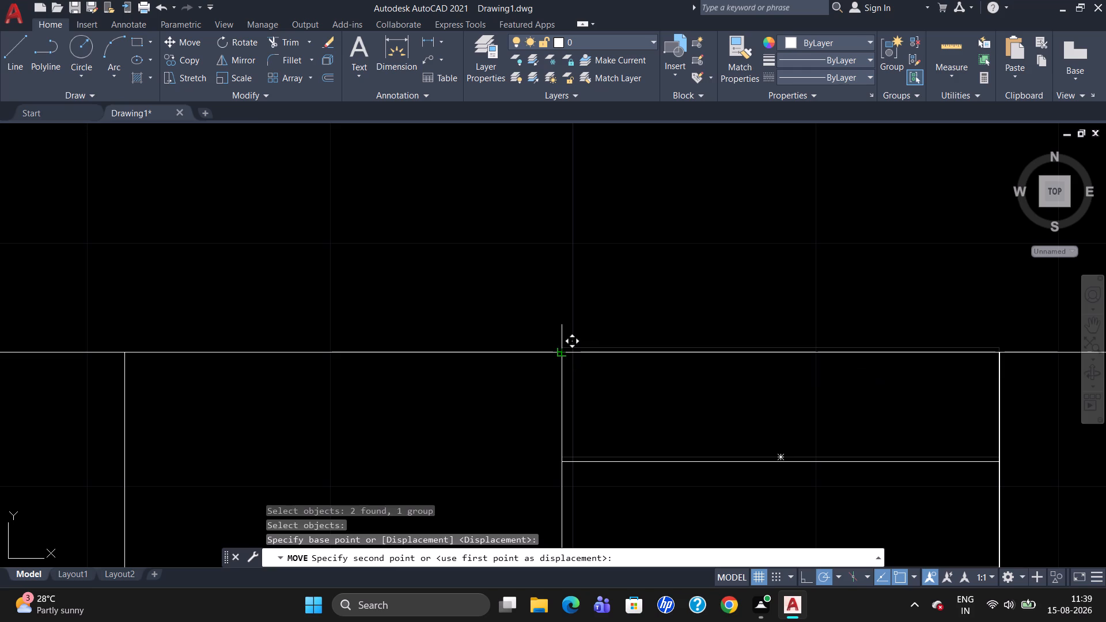
key("Escape")
scroll(721, 385, "down", 2)
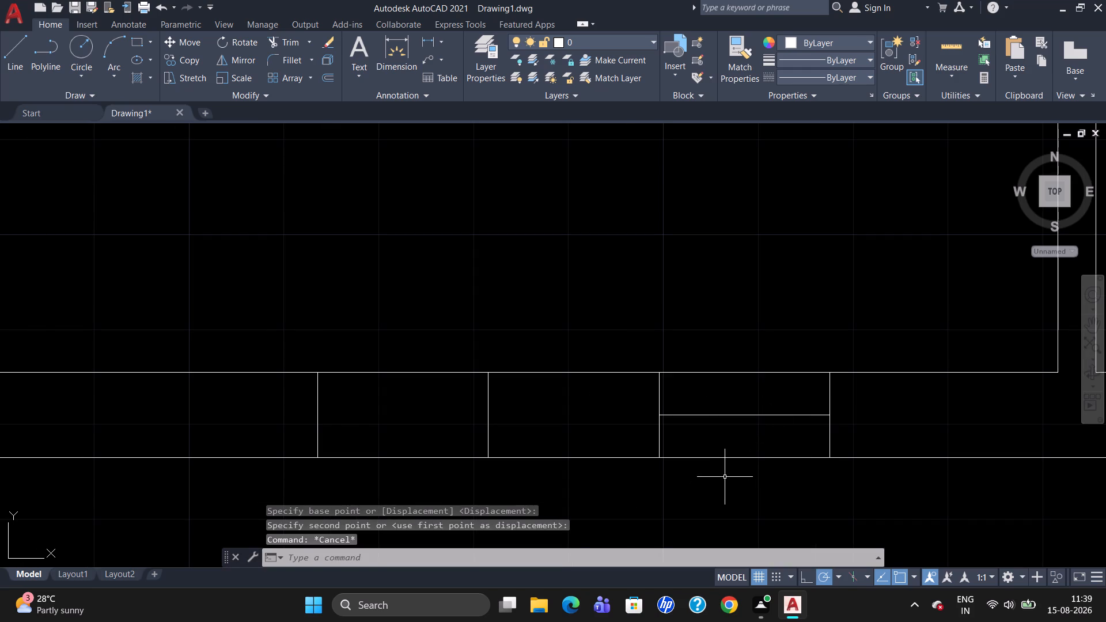
Insert a Door - Imperial block in the open area of the large room above the bottom wall's symbols.
scroll(427, 449, "down", 1)
scroll(257, 437, "down", 2)
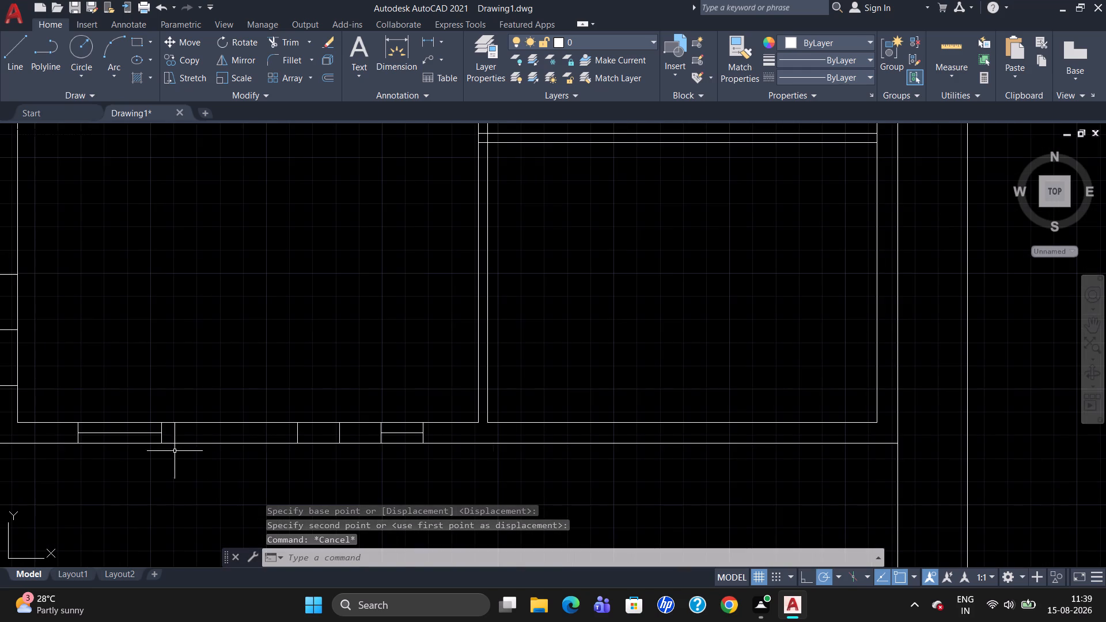
scroll(122, 448, "up", 2)
scroll(289, 435, "down", 3)
scroll(194, 419, "up", 1)
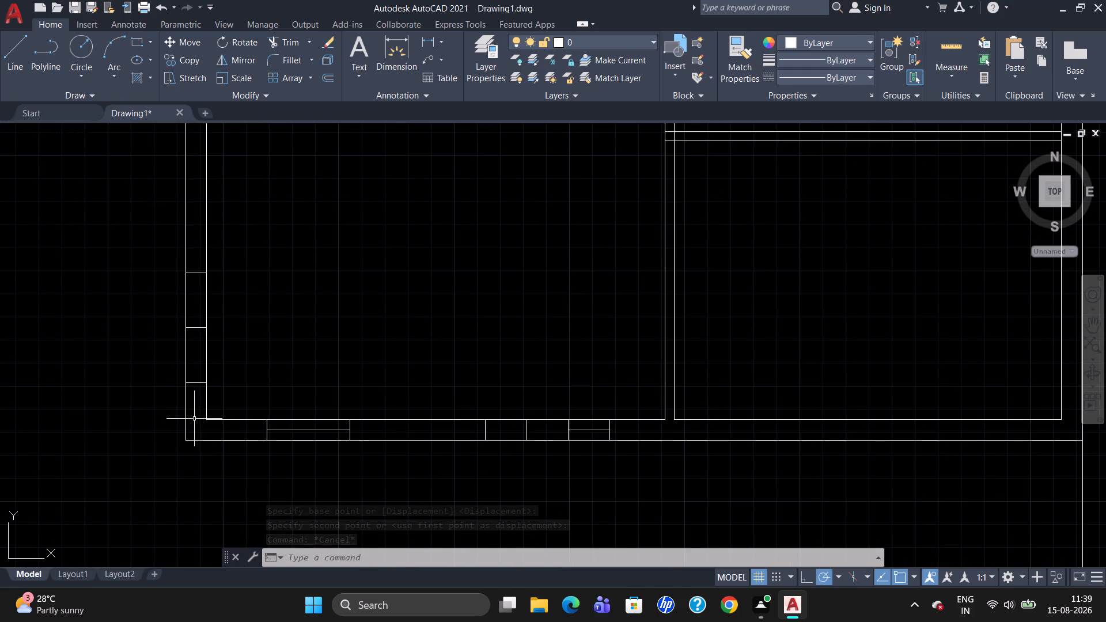
scroll(475, 443, "down", 1)
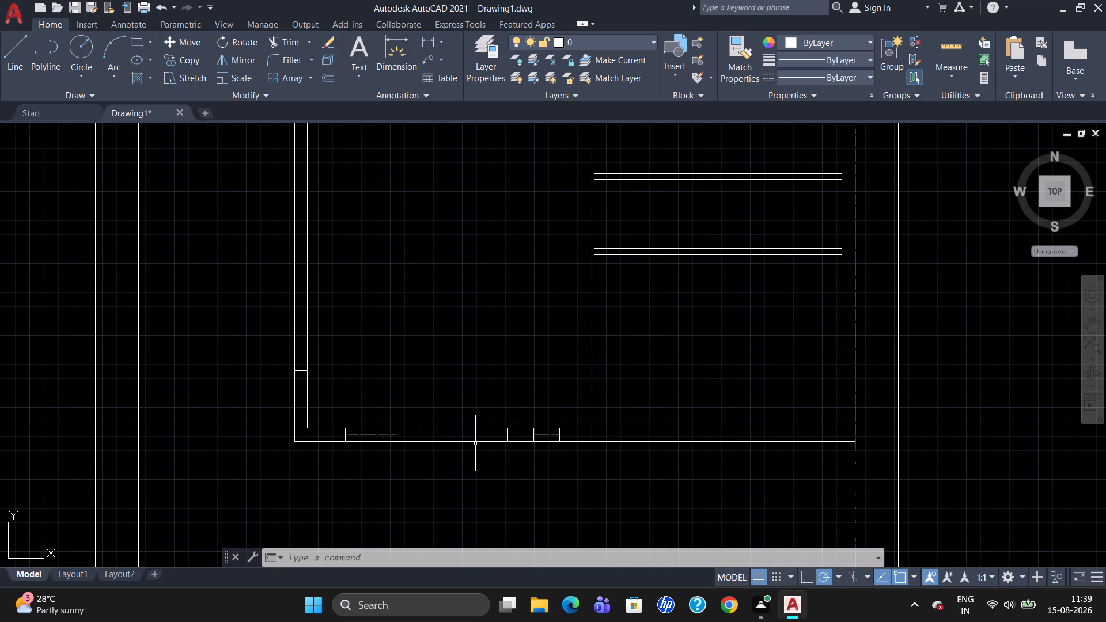
key("ctrl+3")
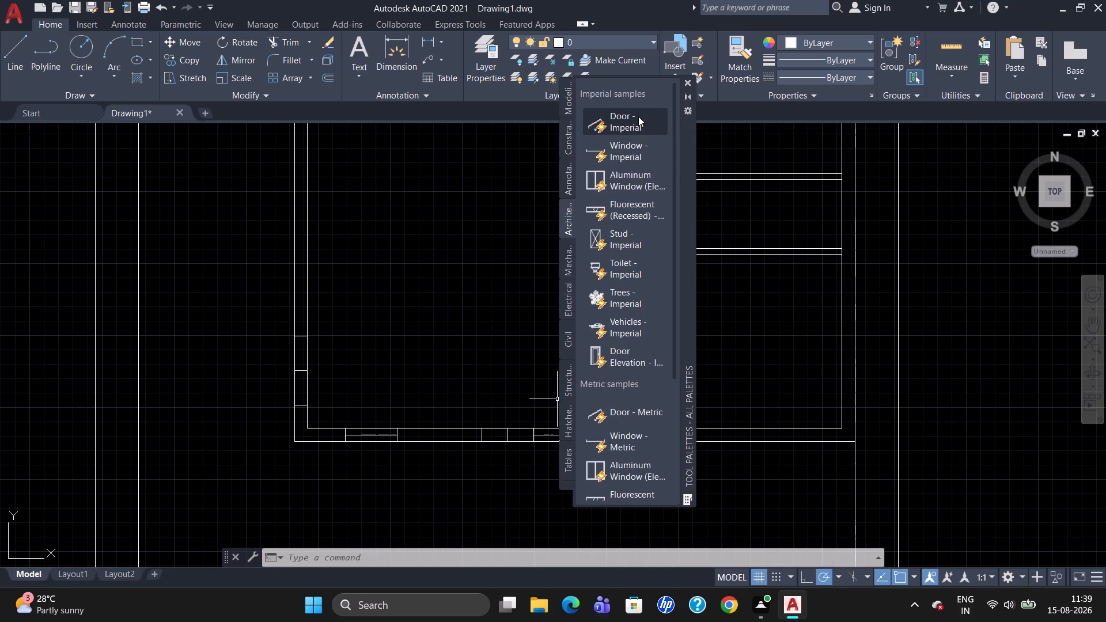
left_click(638, 115)
left_click(437, 200)
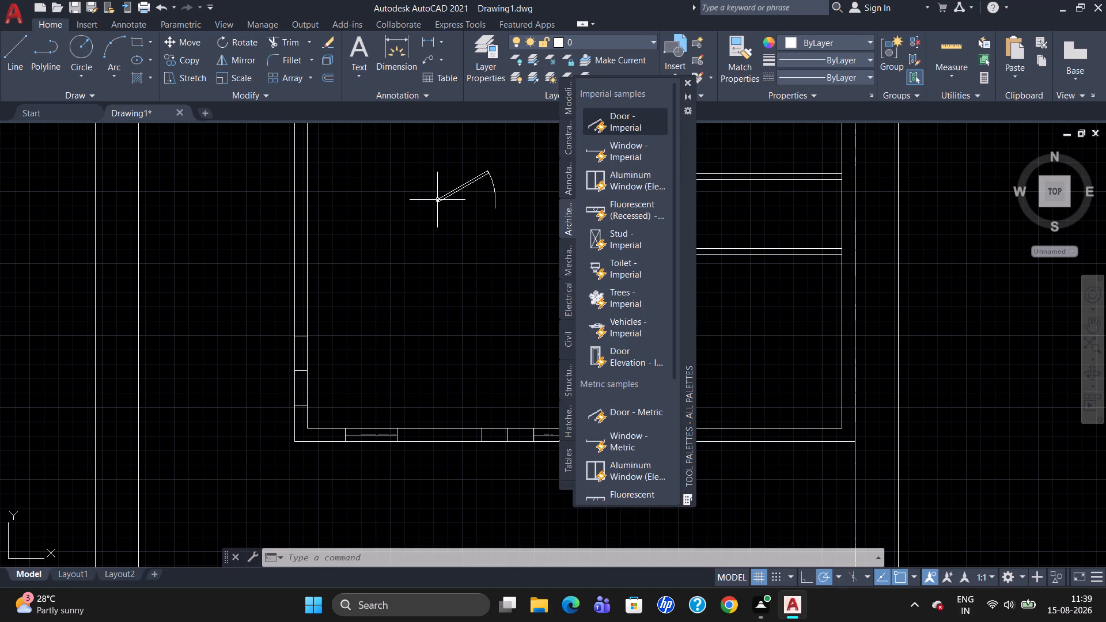
key("Escape")
Change the door block's opening angle so its leaf stands perpendicular to the door opening, and close the block library.
left_click(444, 196)
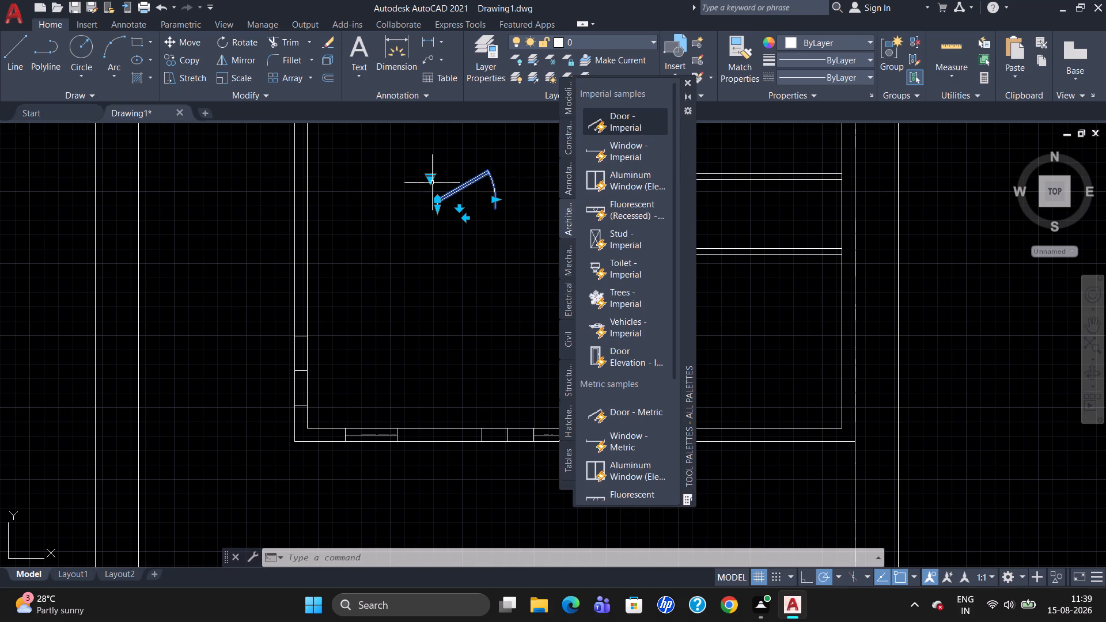
left_click(432, 180)
left_click(465, 237)
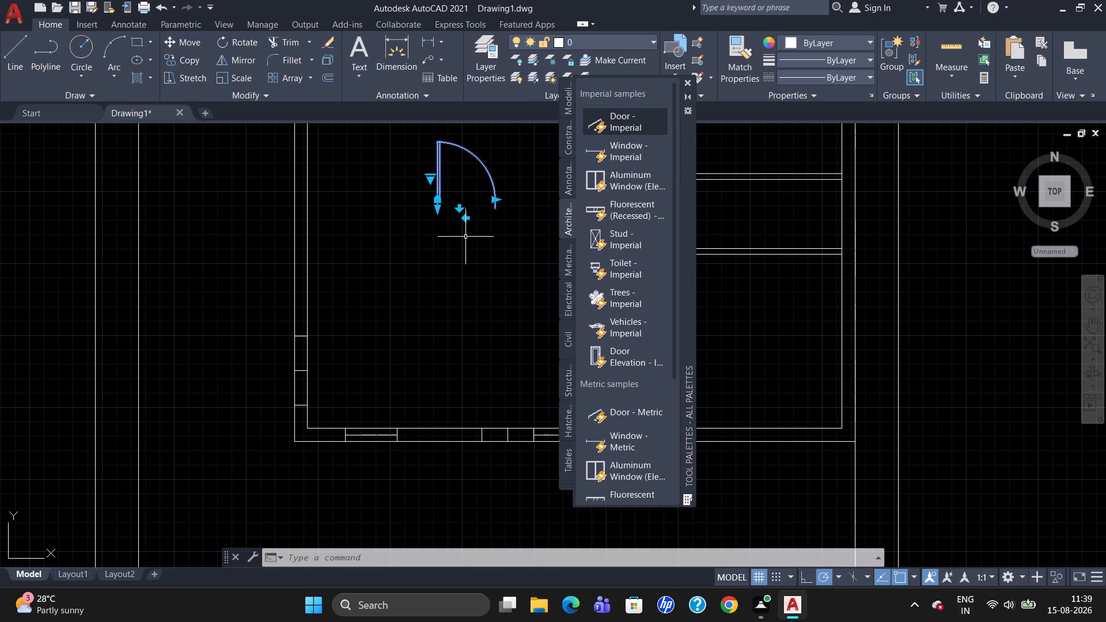
key("Escape")
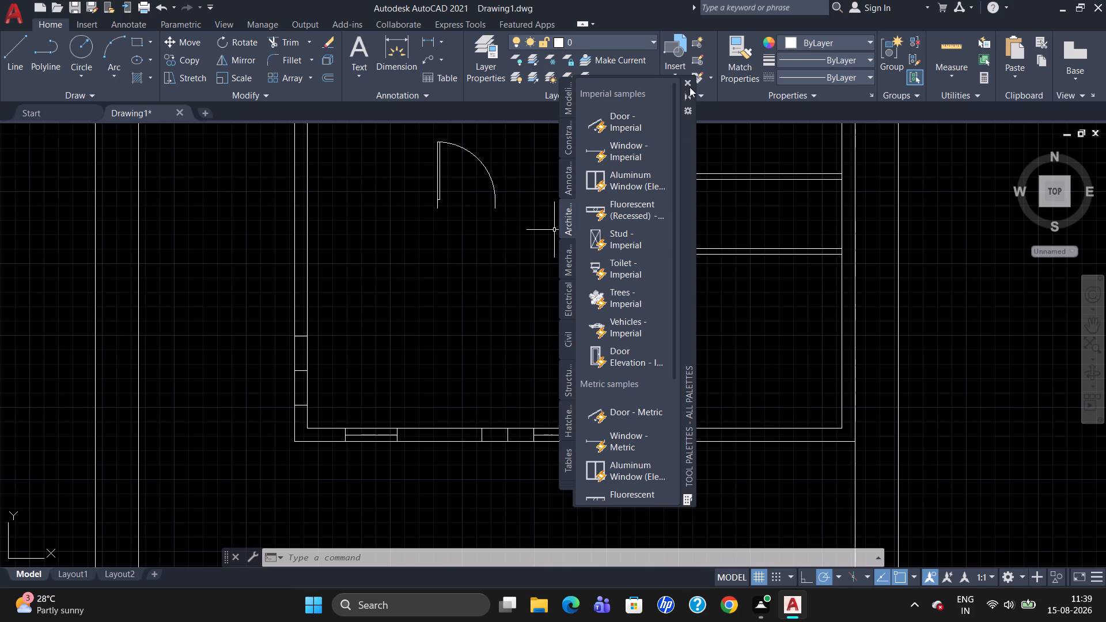
left_click(688, 82)
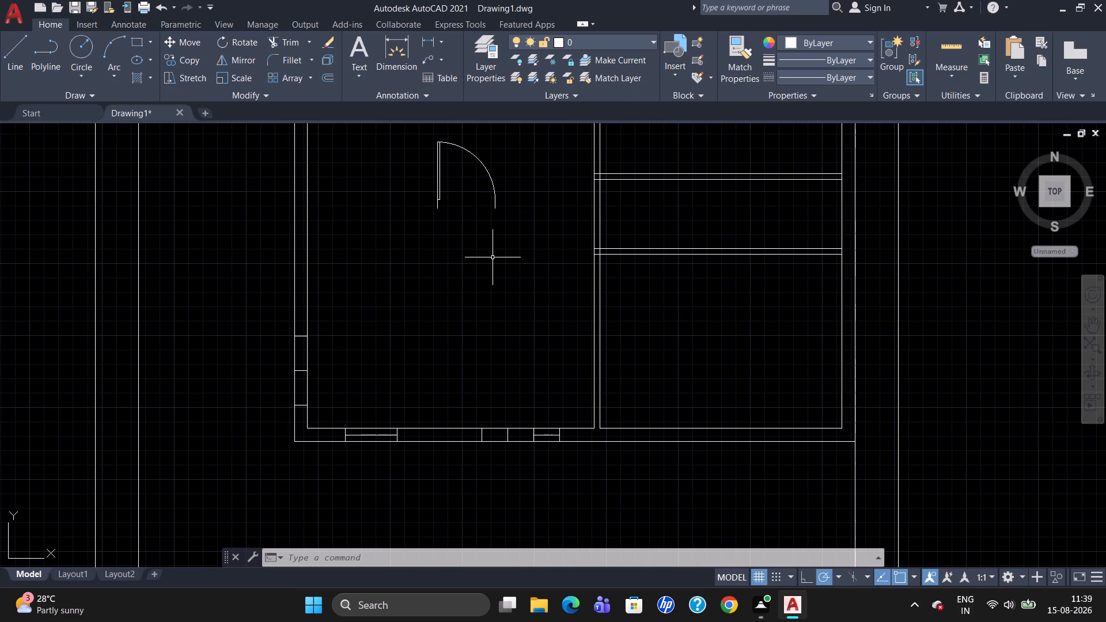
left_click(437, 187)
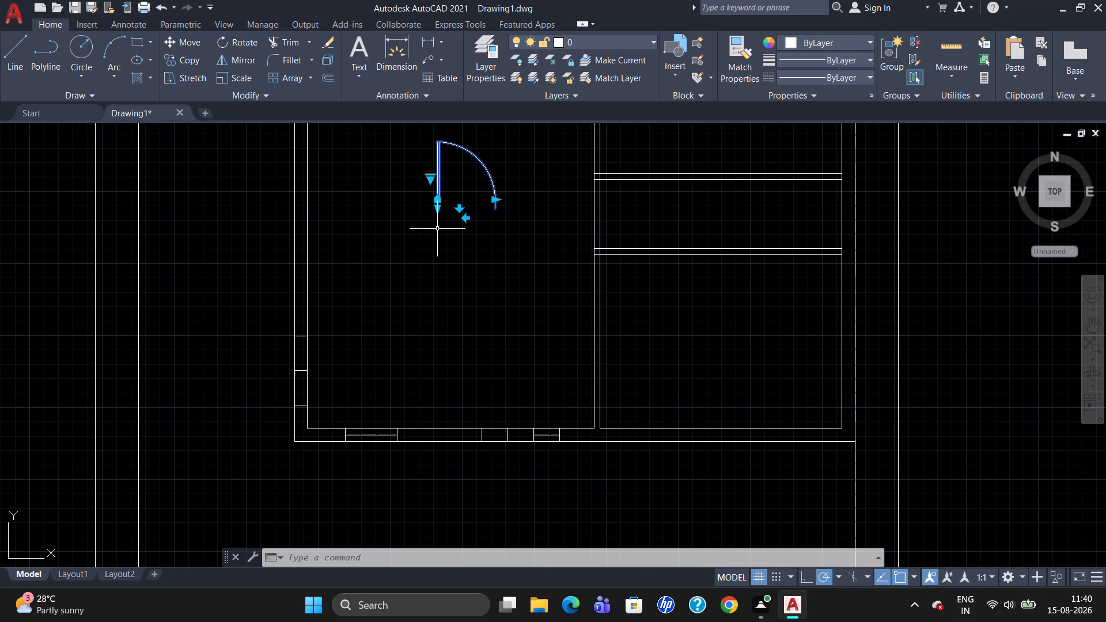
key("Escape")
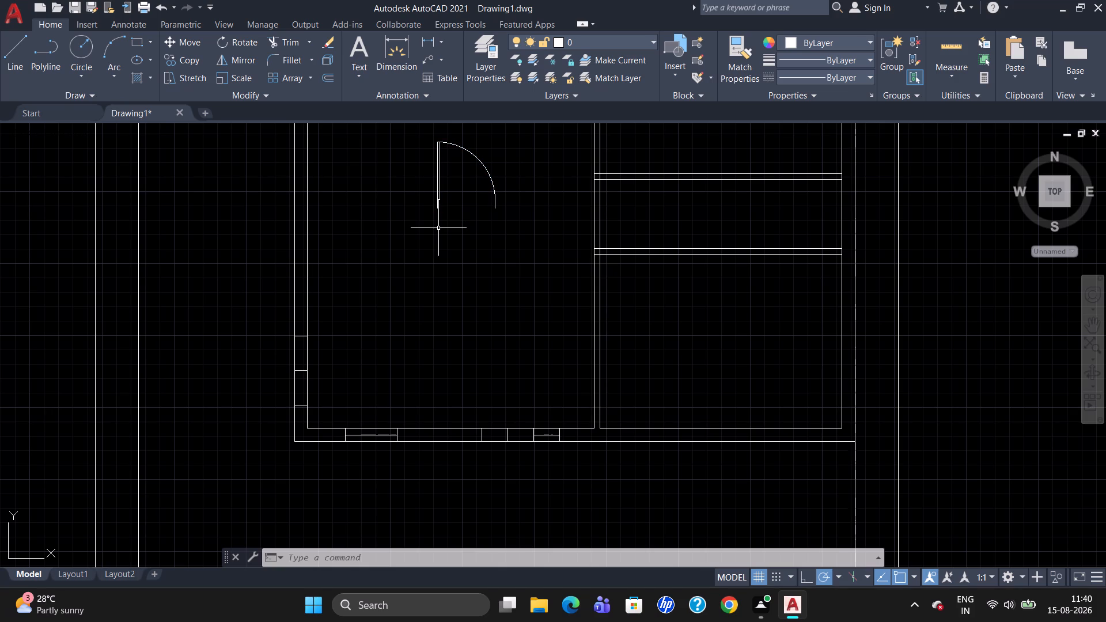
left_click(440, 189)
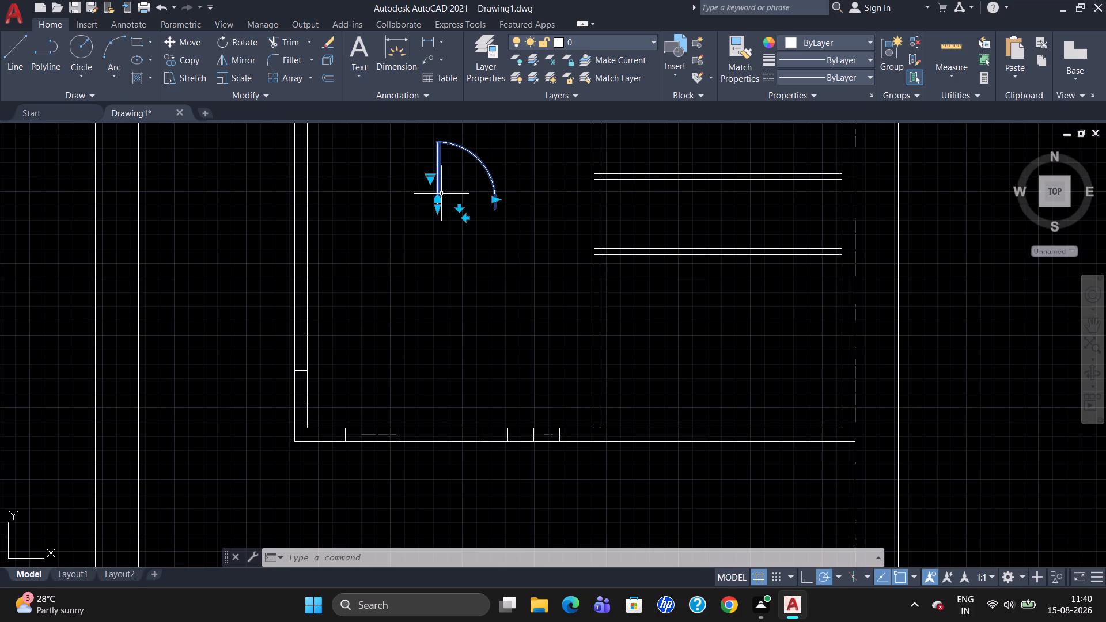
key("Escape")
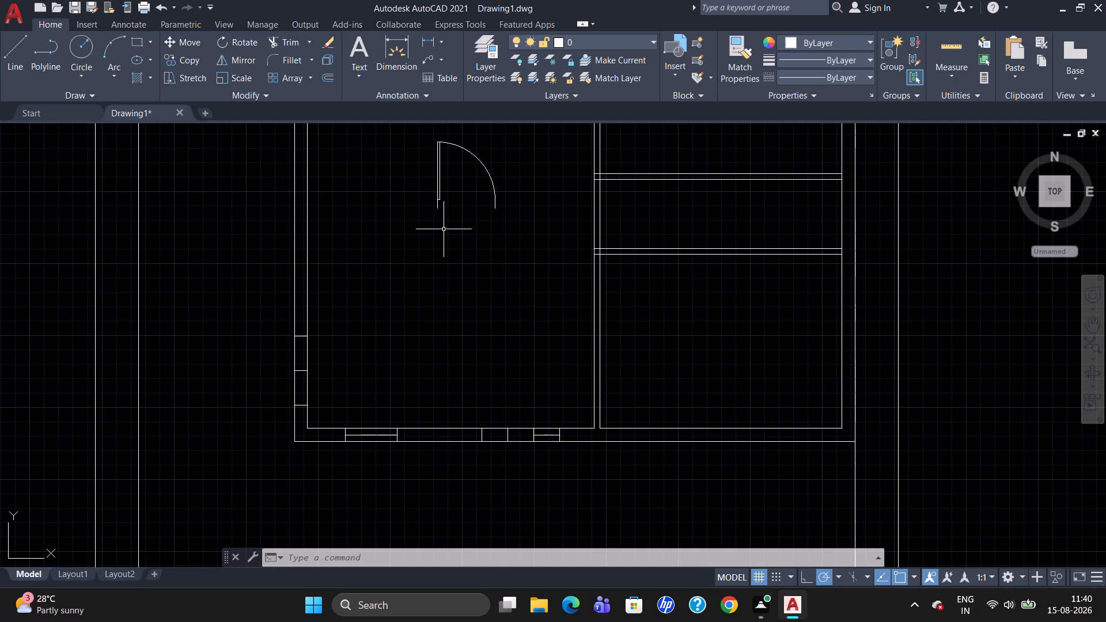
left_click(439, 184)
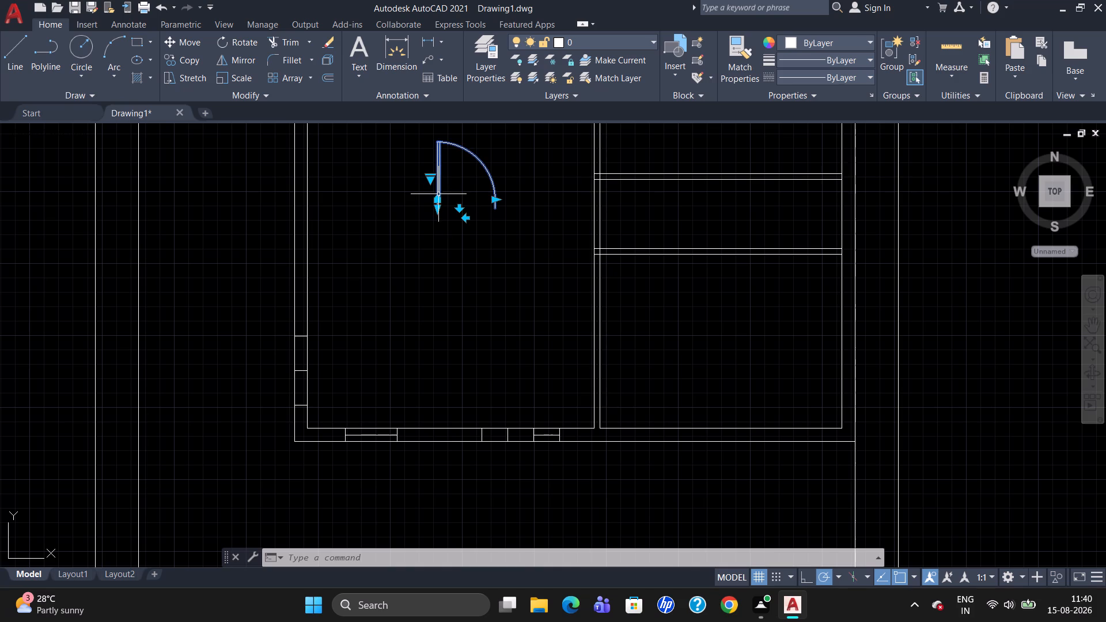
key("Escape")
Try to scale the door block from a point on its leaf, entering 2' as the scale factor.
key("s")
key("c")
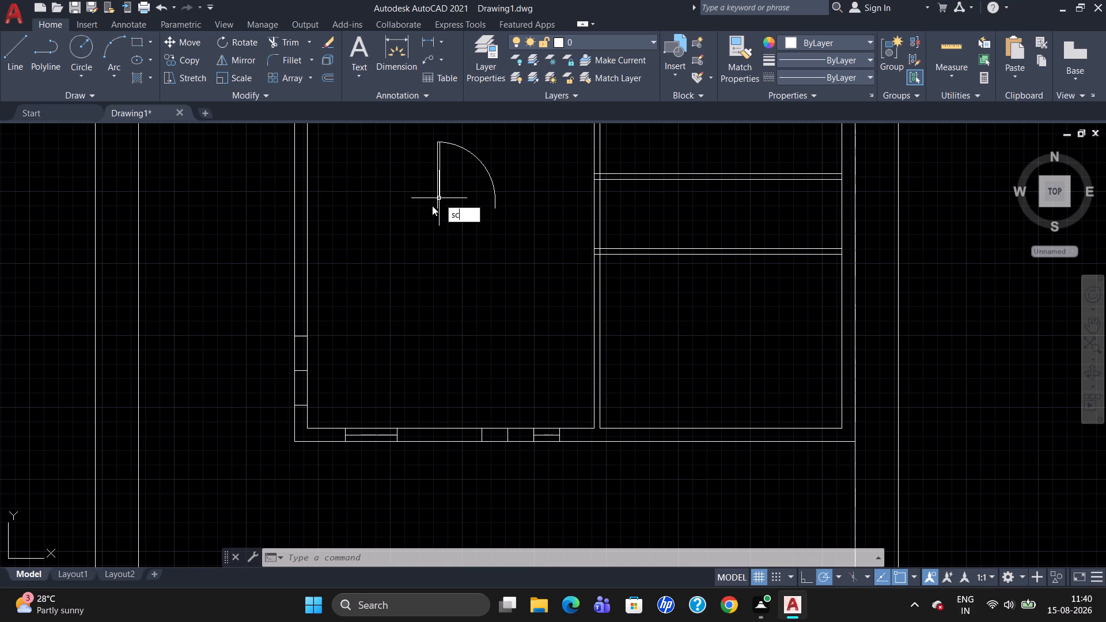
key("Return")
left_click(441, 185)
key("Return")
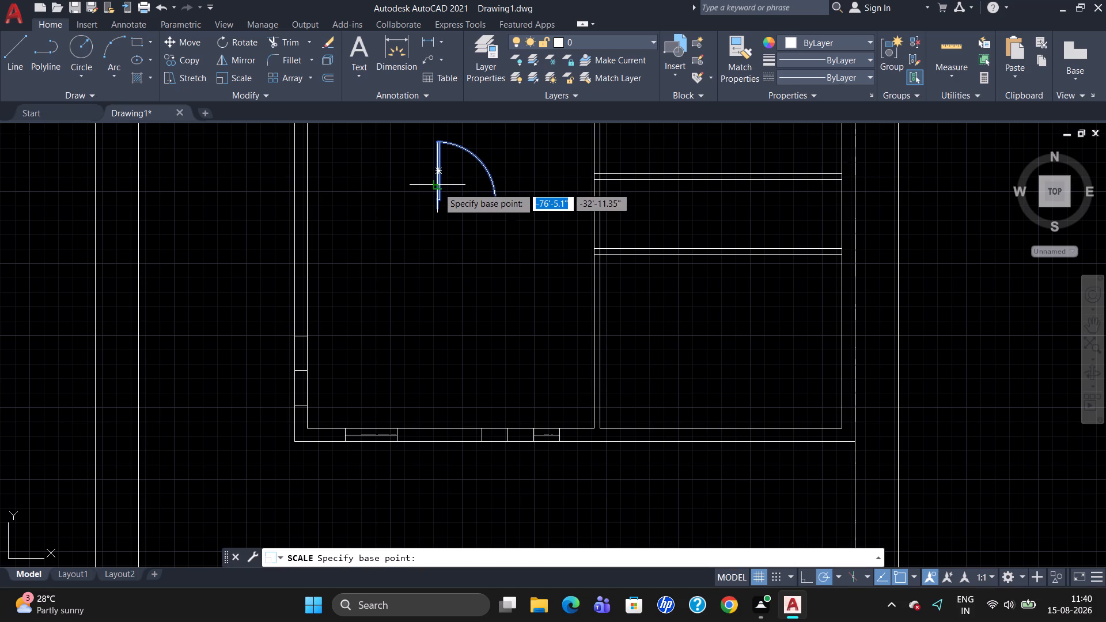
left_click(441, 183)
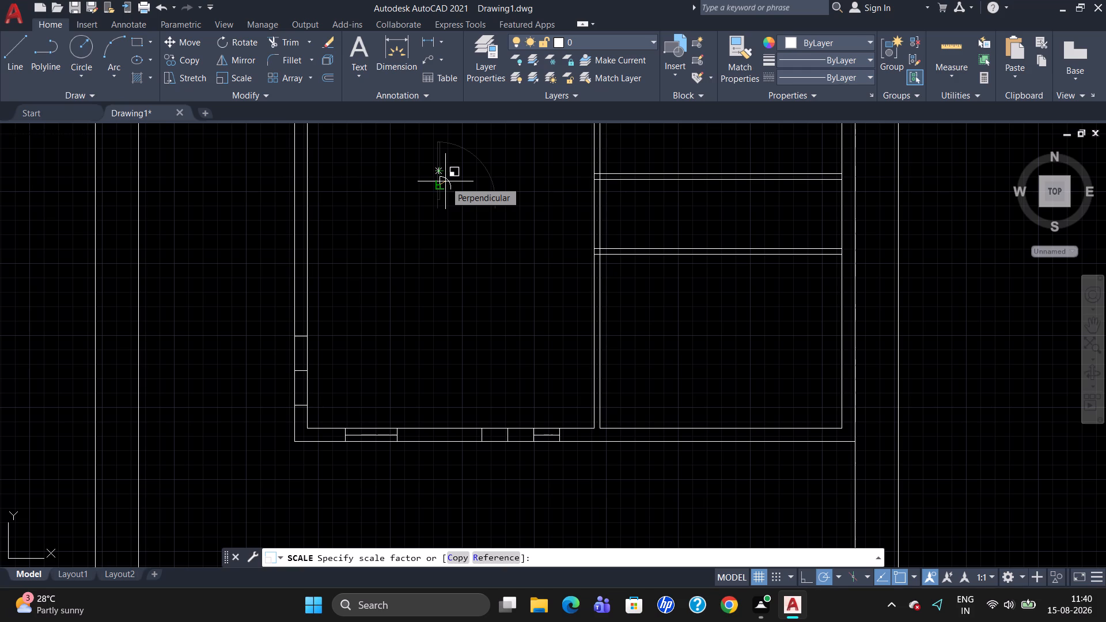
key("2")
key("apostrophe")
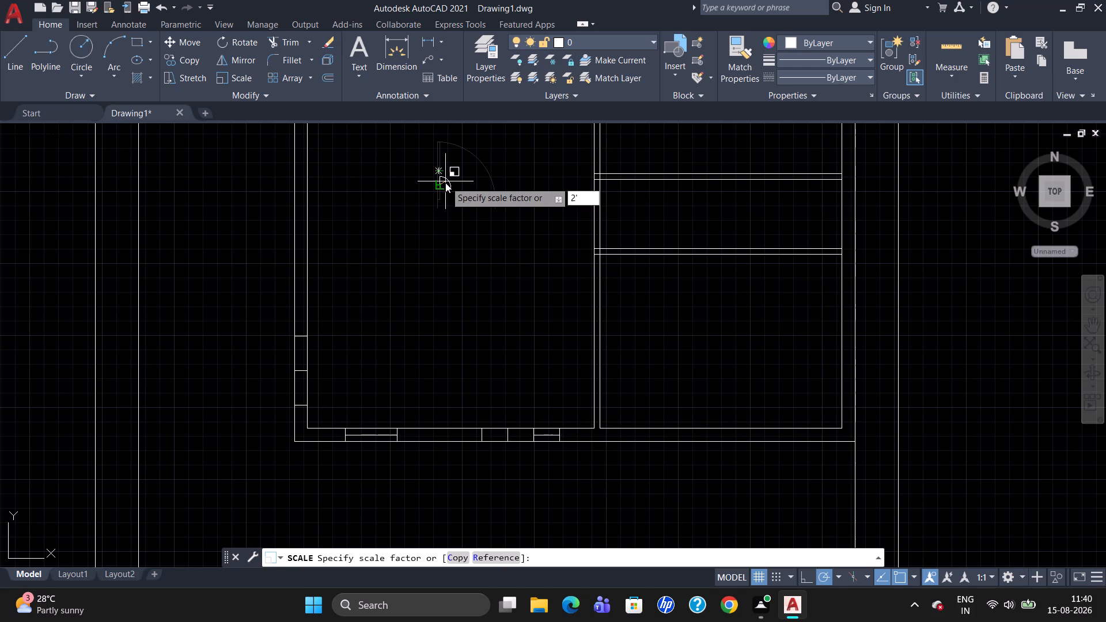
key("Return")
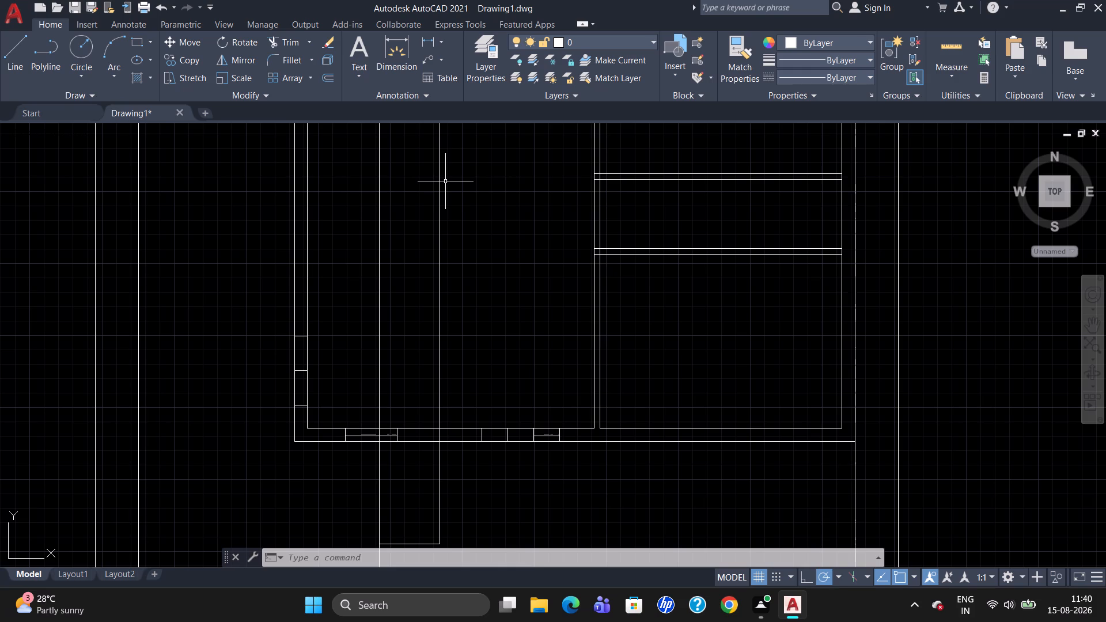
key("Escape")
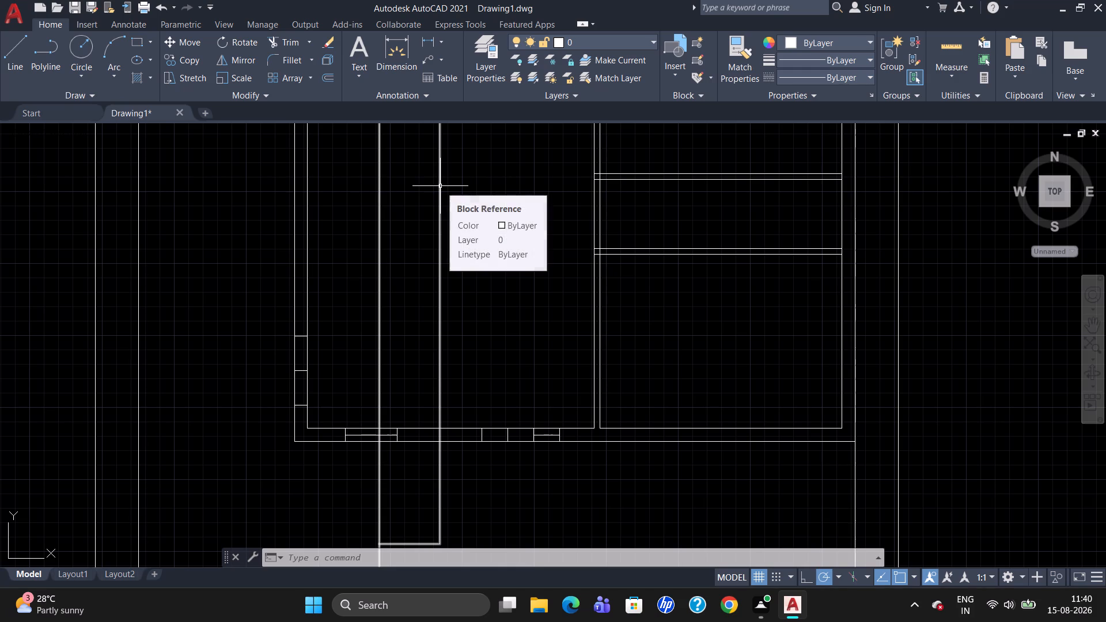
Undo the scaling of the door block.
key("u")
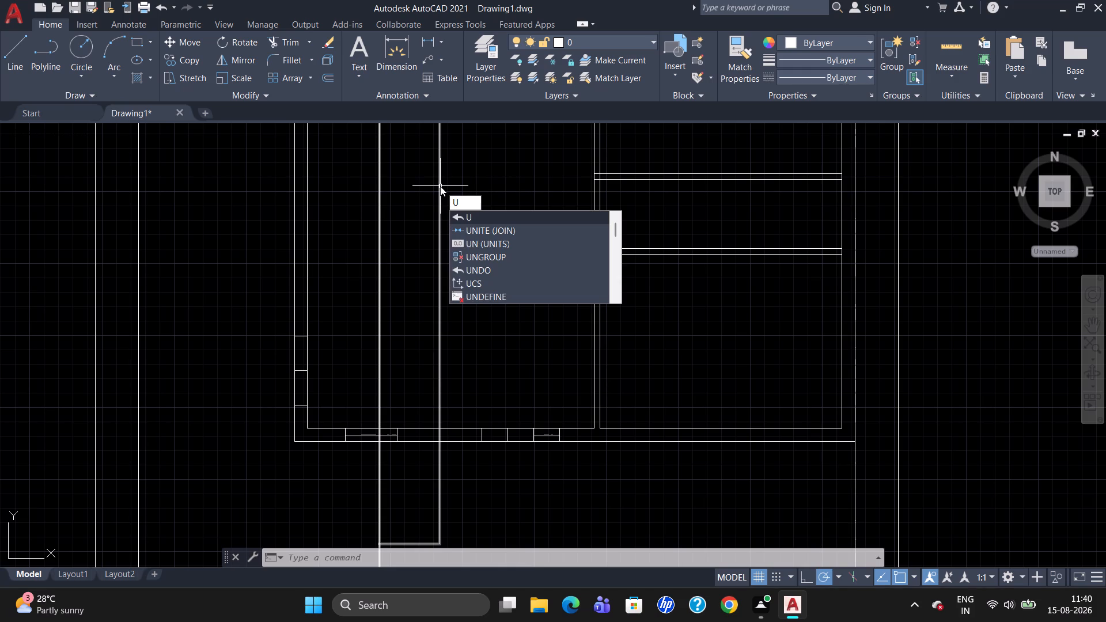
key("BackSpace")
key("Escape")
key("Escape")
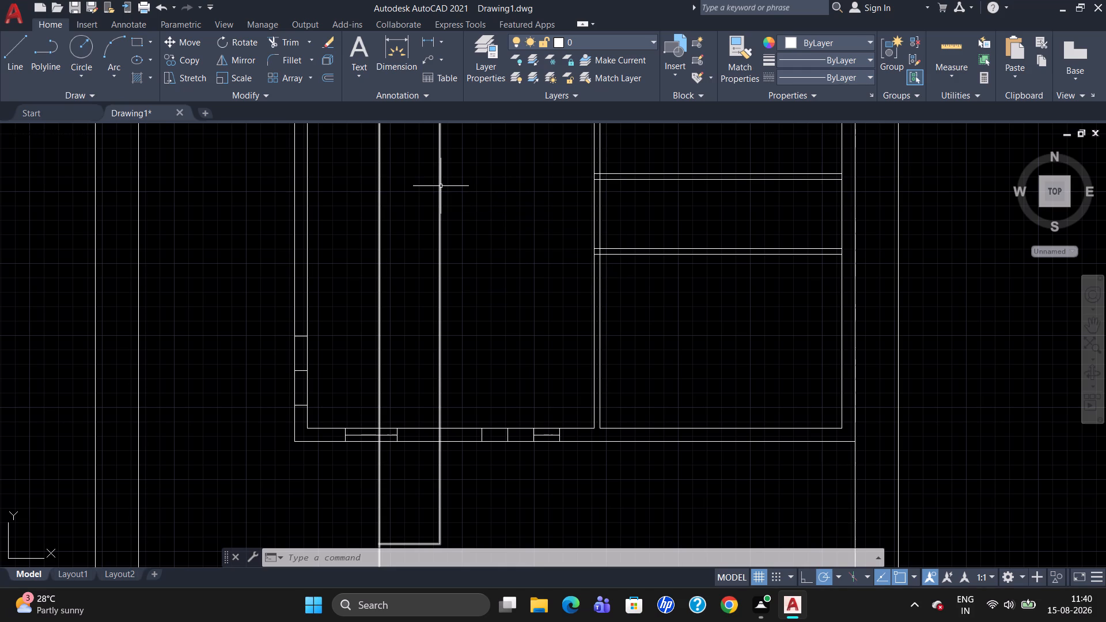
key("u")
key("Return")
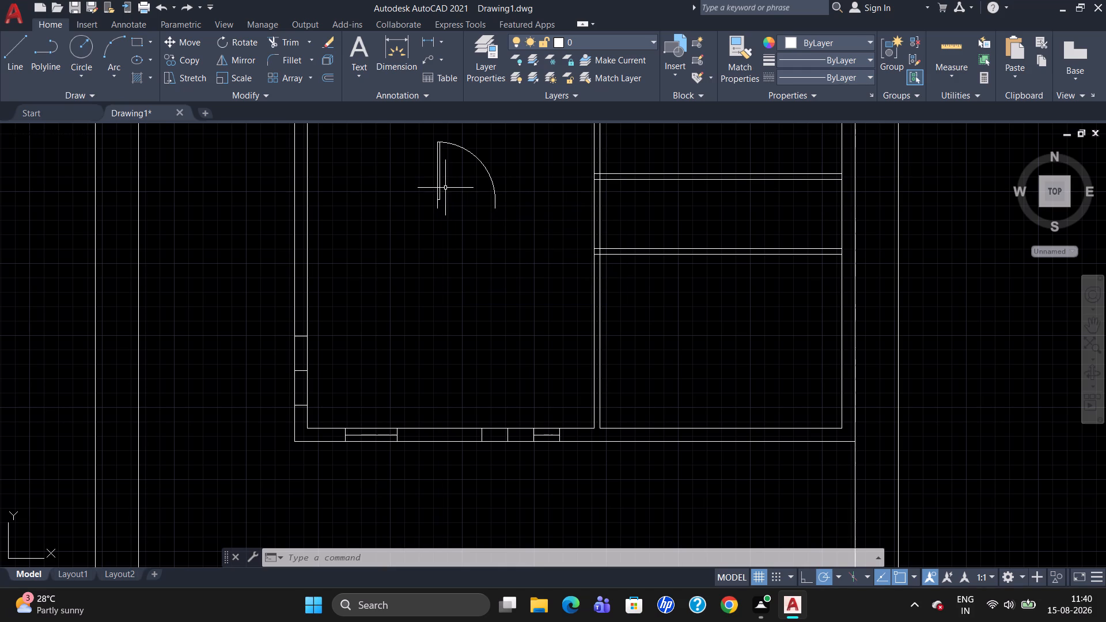
Move the door block by its insertion point slightly down and to the right within the large room.
left_click(438, 184)
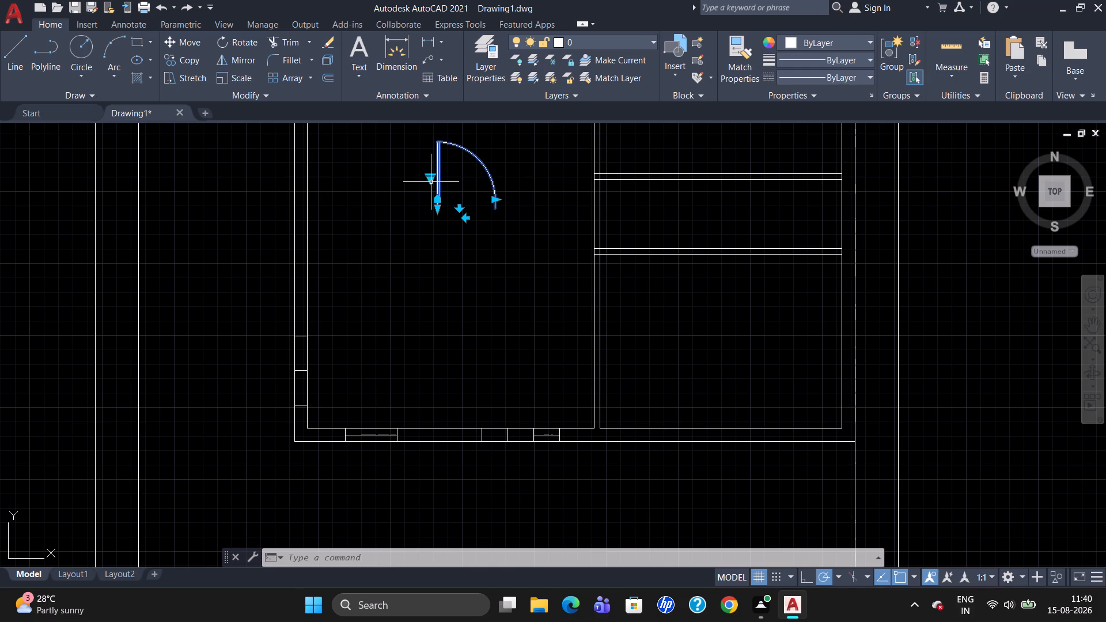
left_click(429, 179)
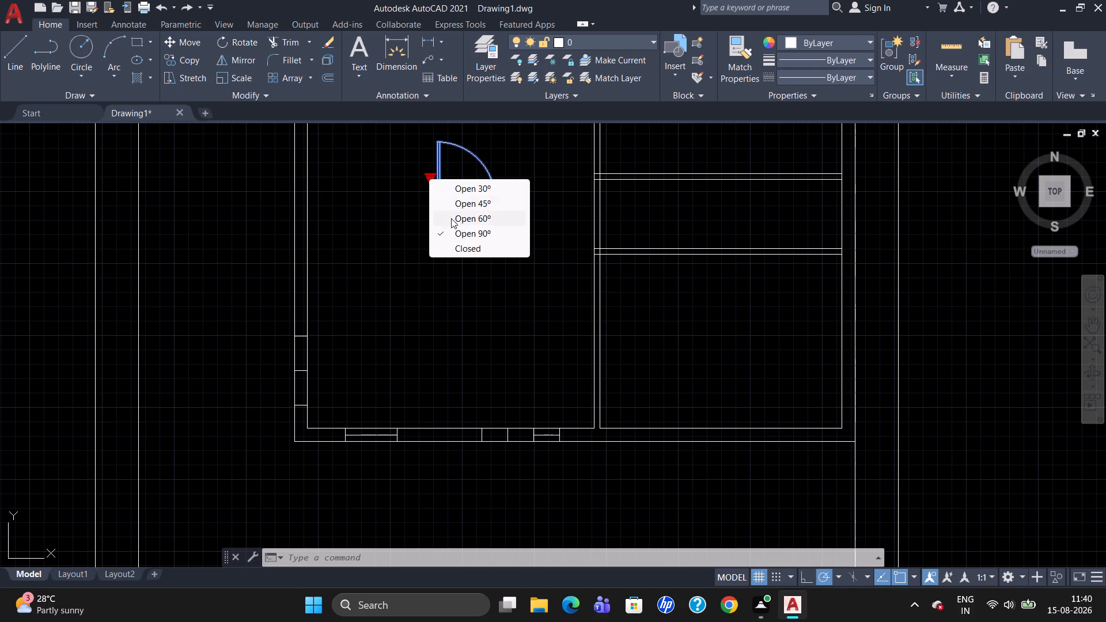
key("Escape")
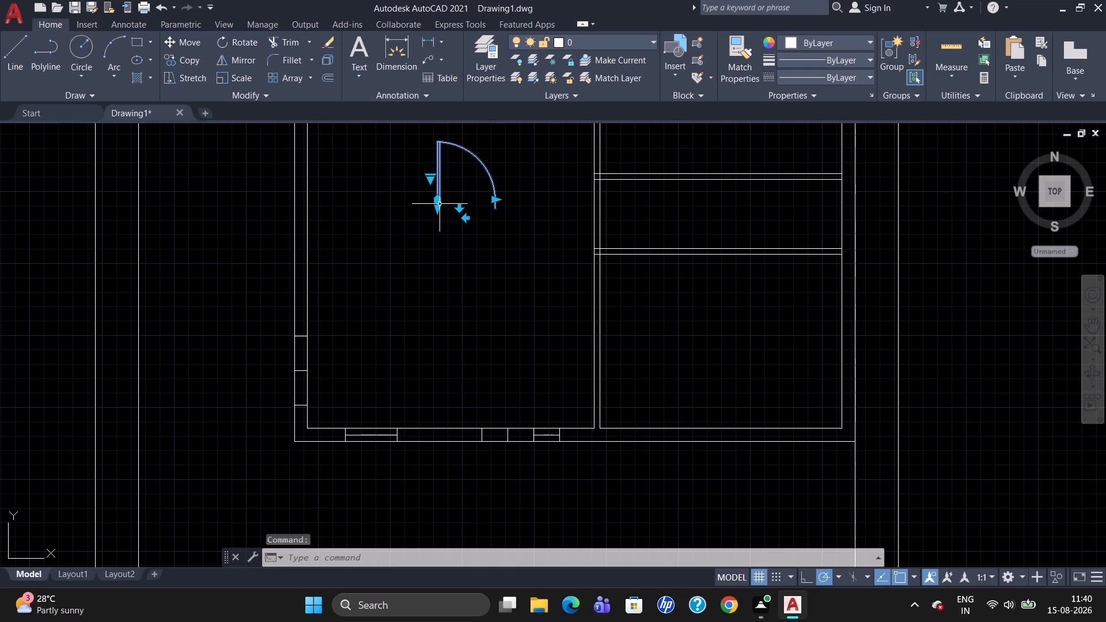
left_click(438, 199)
left_click_drag(438, 199, 445, 189)
left_click_drag(445, 215, 442, 221)
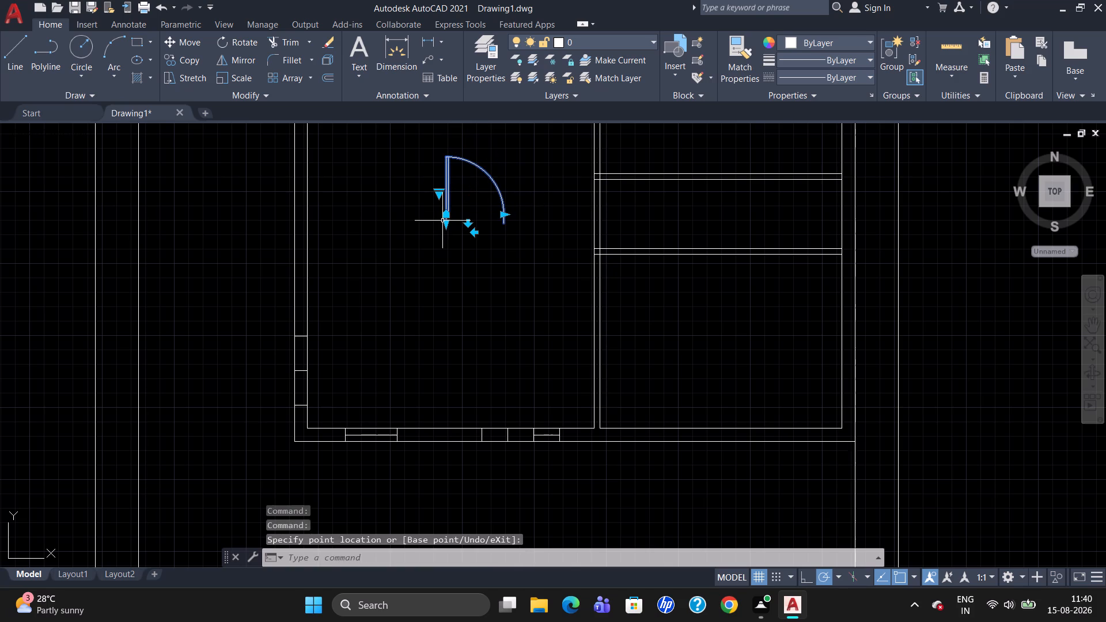
left_click_drag(442, 221, 442, 221)
key("Escape")
Scale the door block down freehand to less than half its size, using a base point on its leaf.
type("sc")
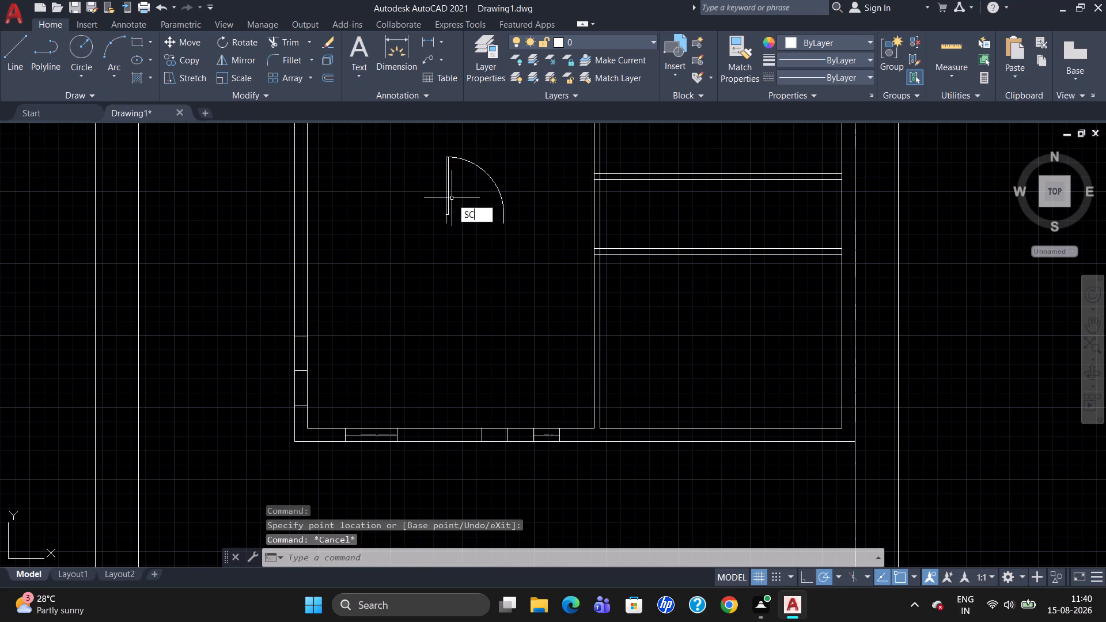
key("Return")
left_click(446, 206)
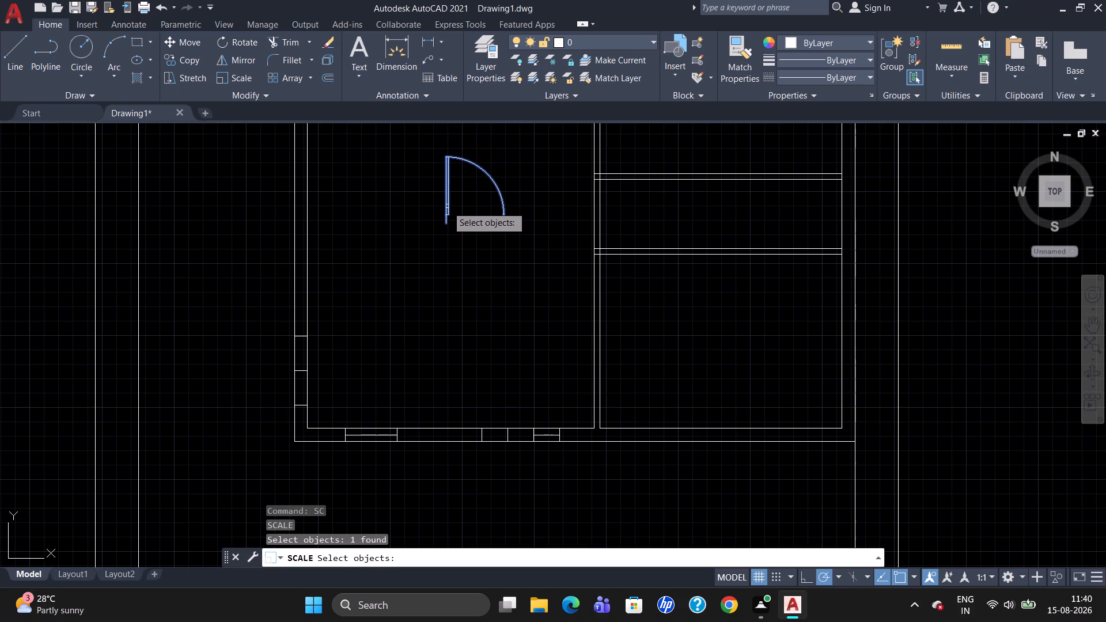
key("Return")
left_click(447, 206)
left_click(447, 183)
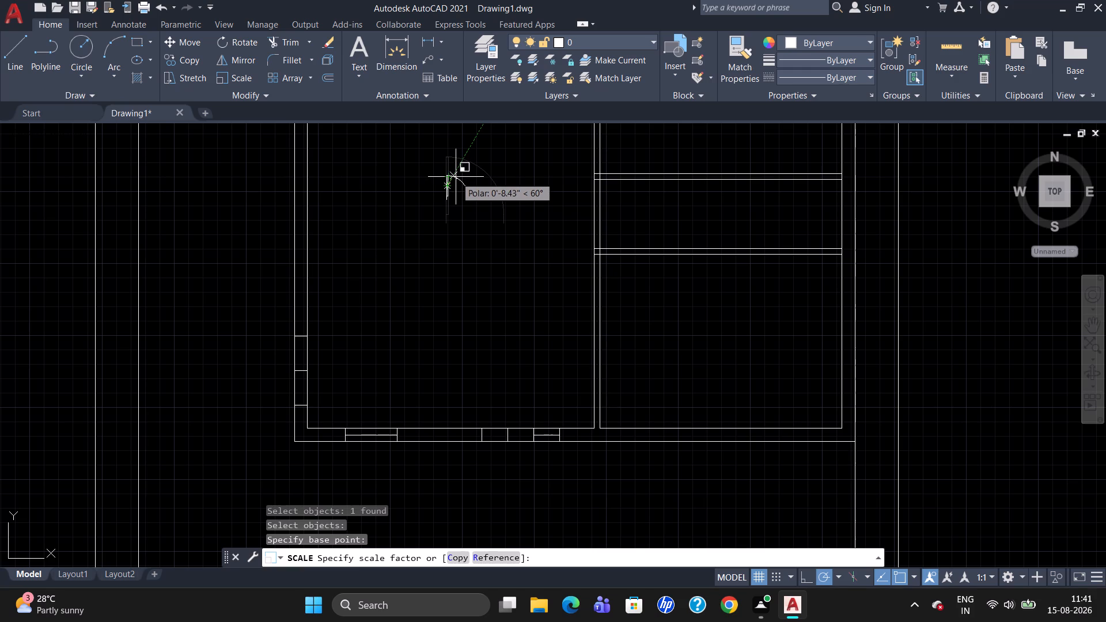
left_click(456, 177)
key("Escape")
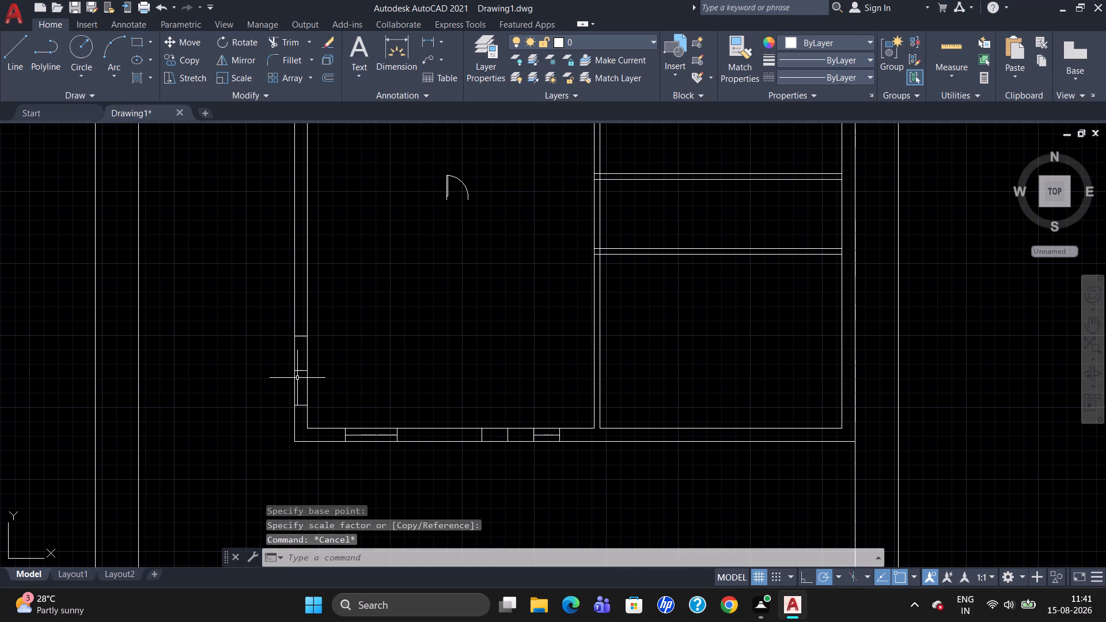
Rotate the door block a quarter turn clockwise about its leaf's upper end so the leaf lies horizontal.
scroll(348, 362, "up", 1)
scroll(476, 246, "down", 1)
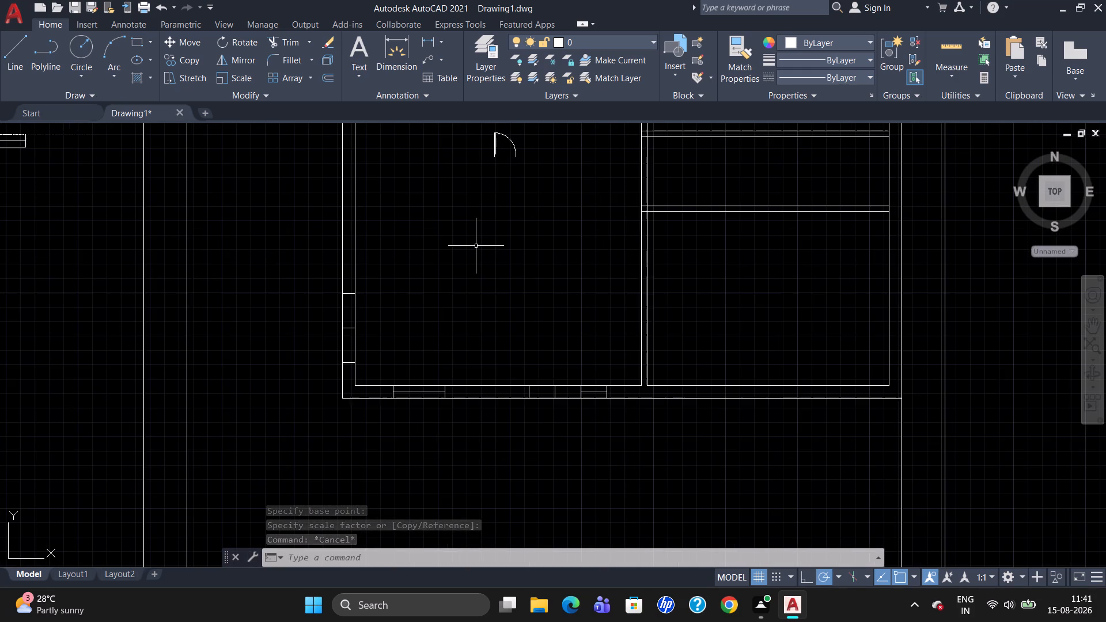
left_click(494, 137)
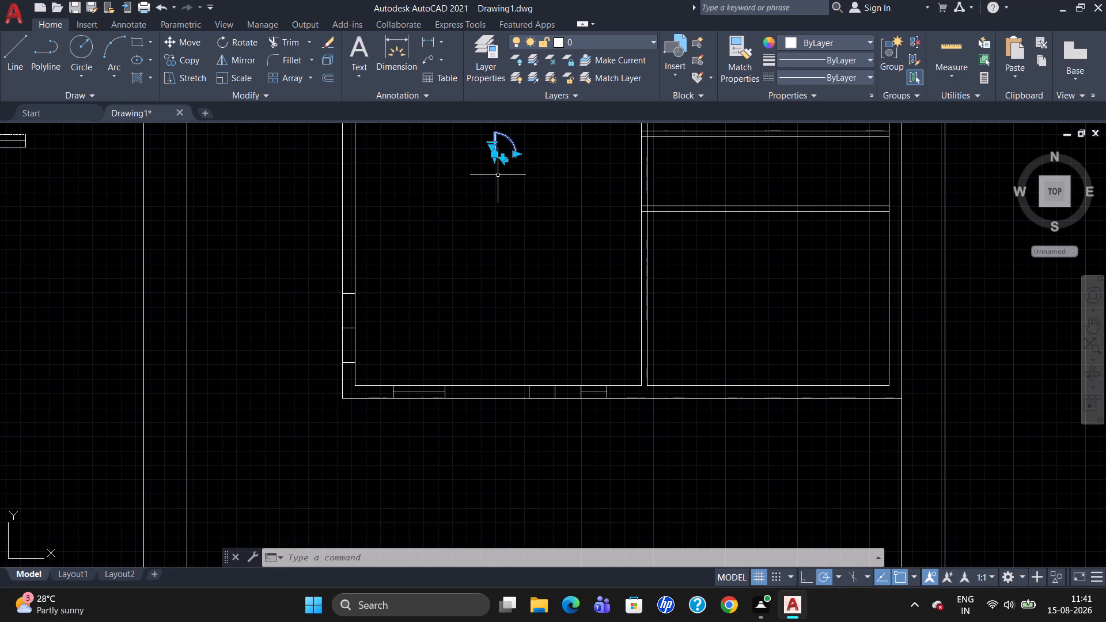
type("ro")
key("Return")
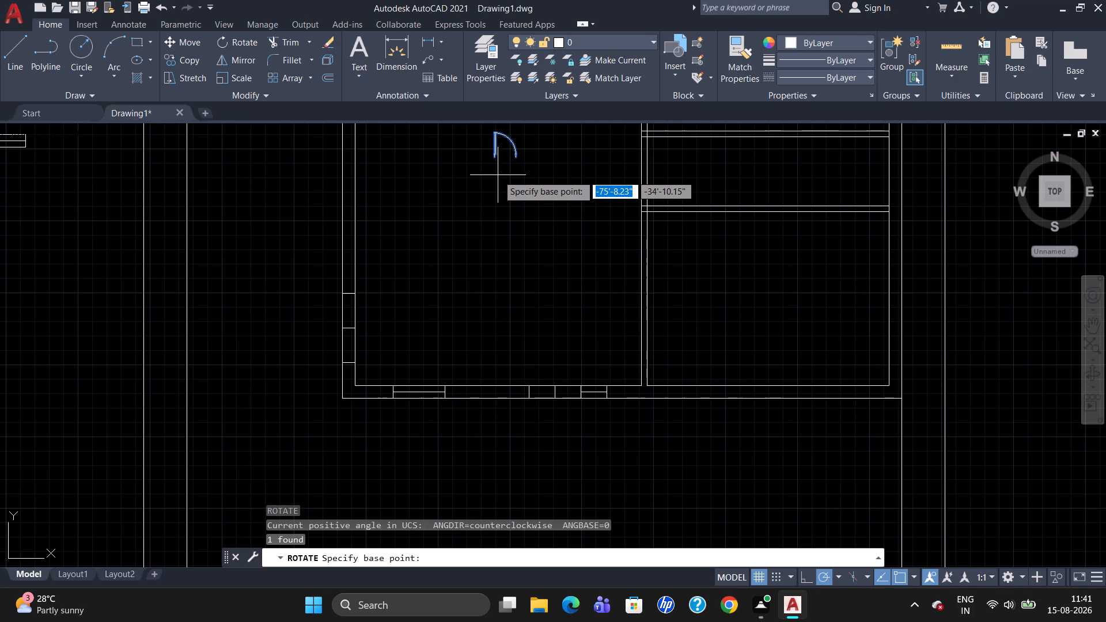
left_click(497, 135)
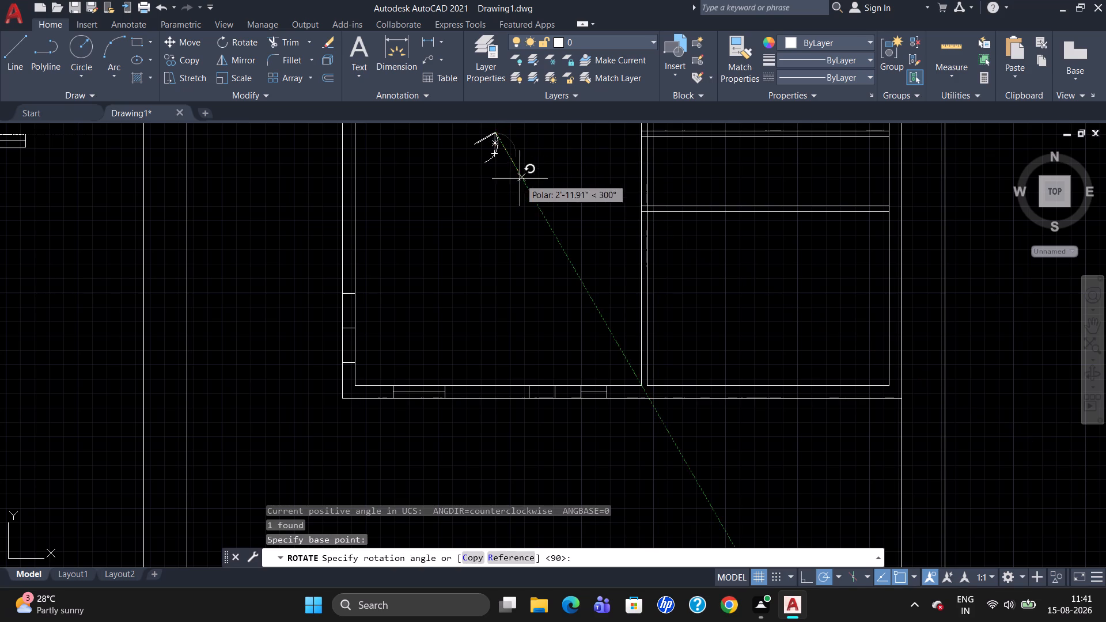
left_click(495, 188)
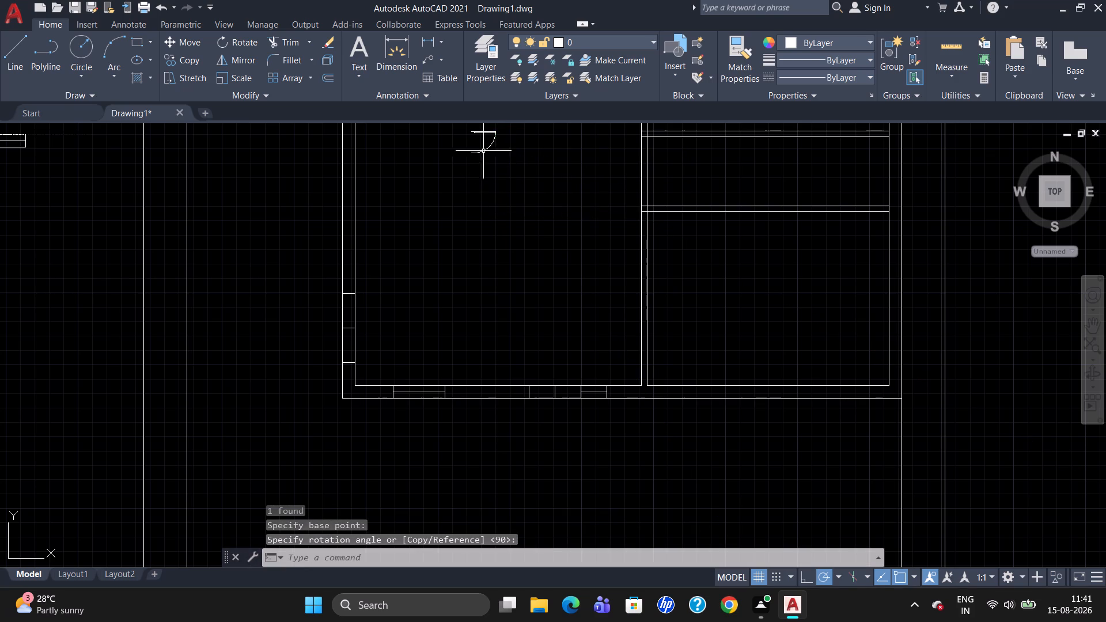
Copy the door block from its leaf's outer corner to the upper outer corner of the opening in the left exterior wall.
left_click(484, 132)
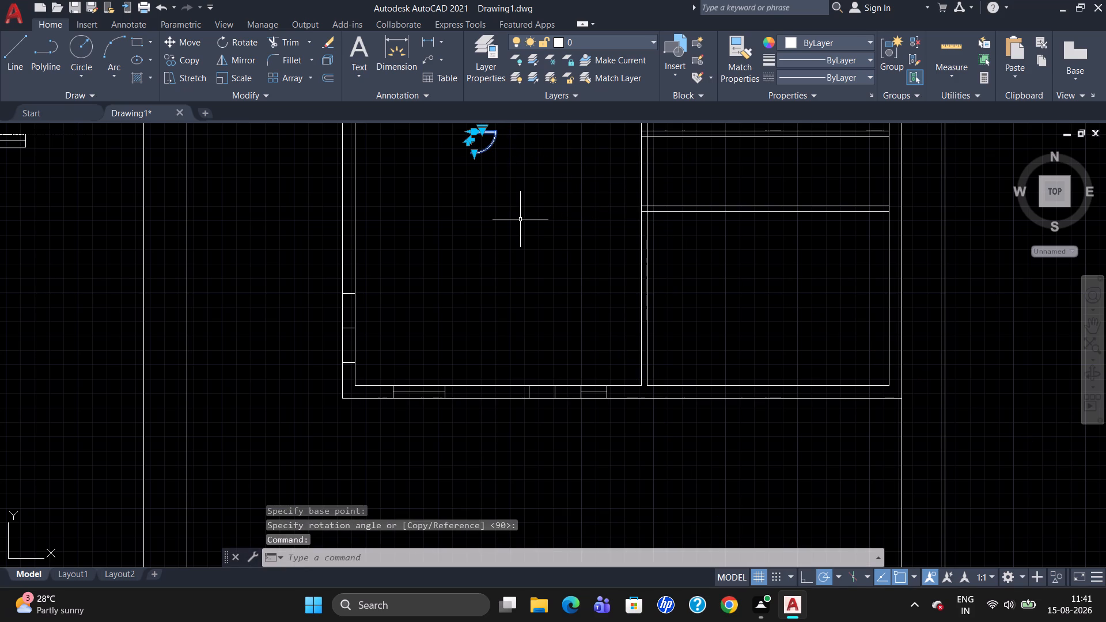
type("co")
key("Return")
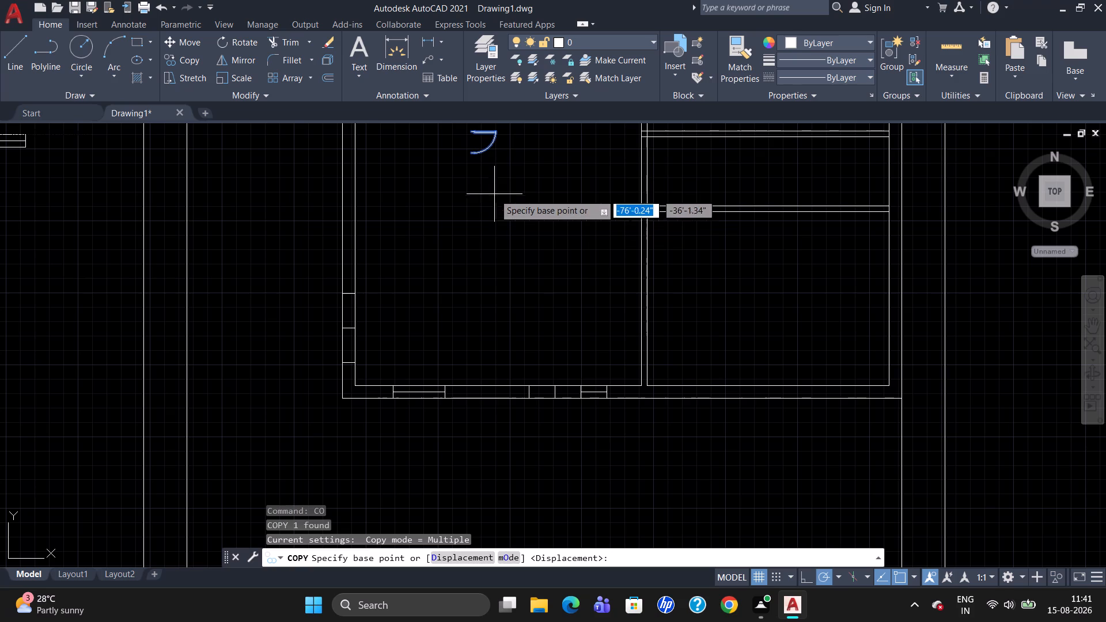
left_click(471, 127)
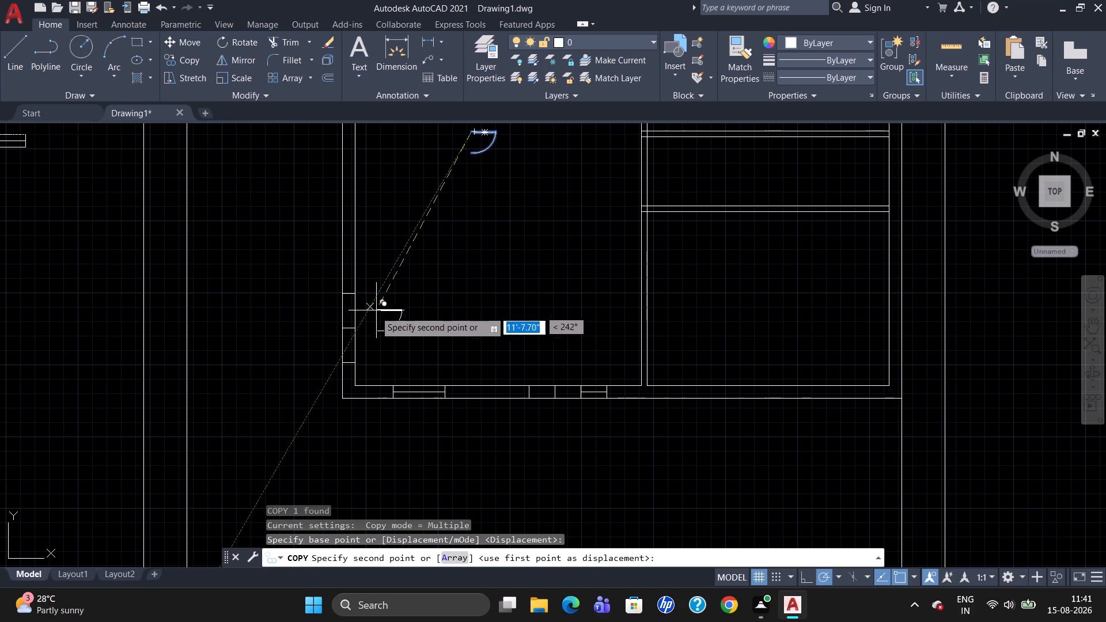
scroll(357, 305, "up", 1)
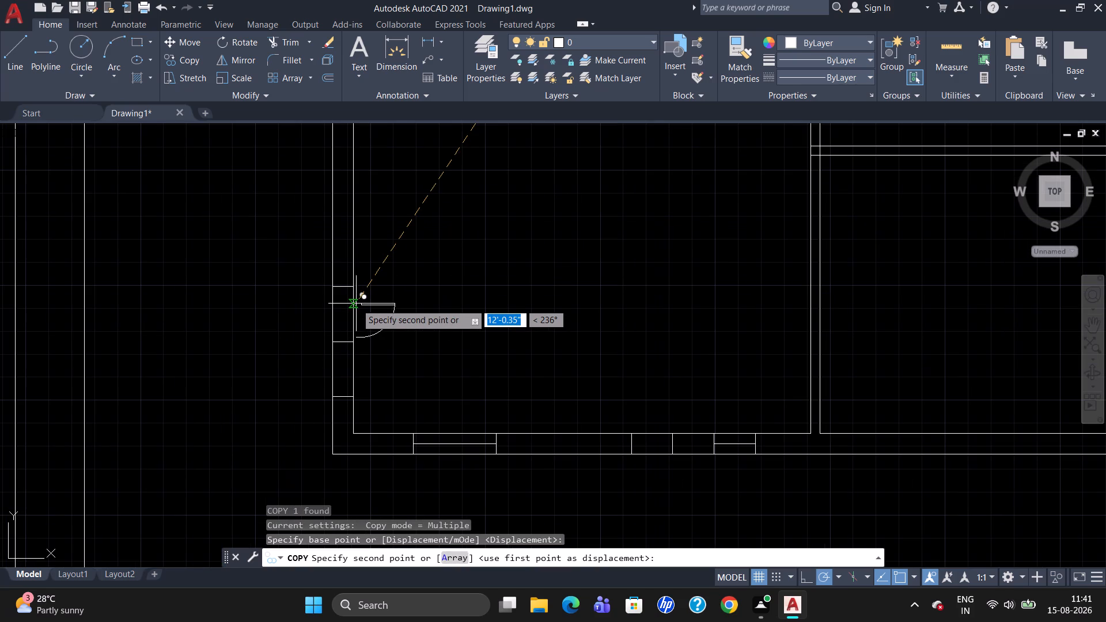
scroll(356, 304, "down", 1)
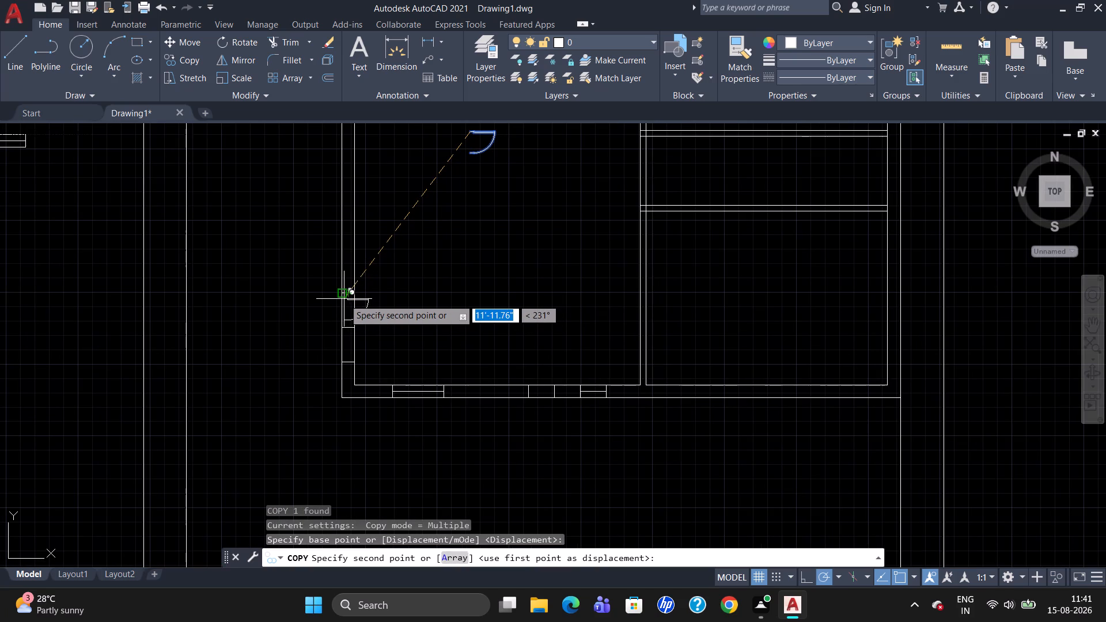
scroll(344, 298, "up", 2)
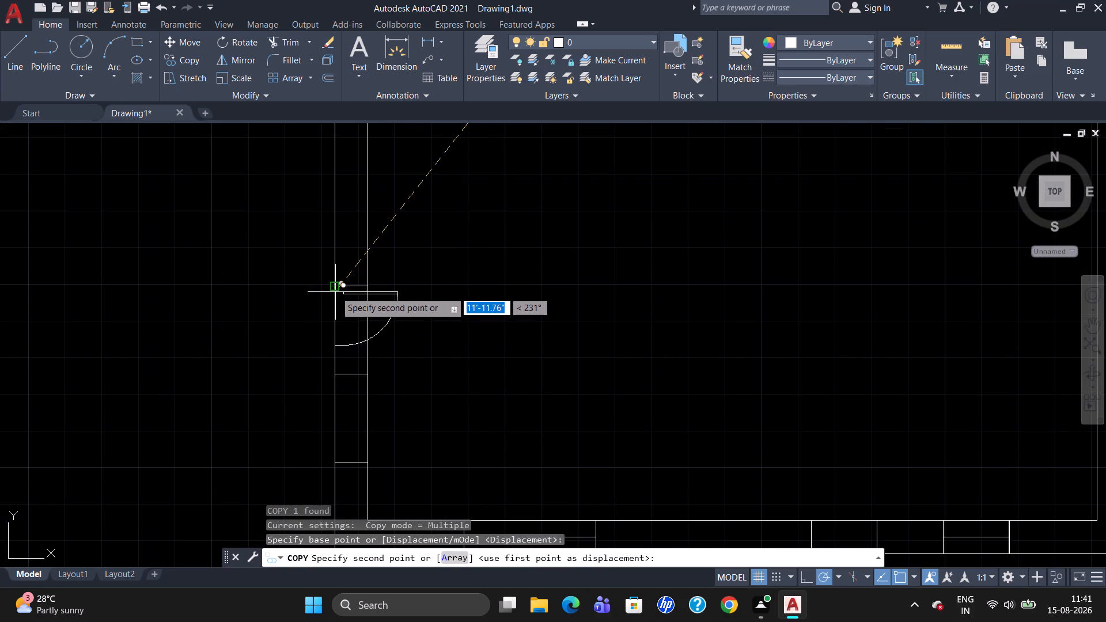
left_click(336, 288)
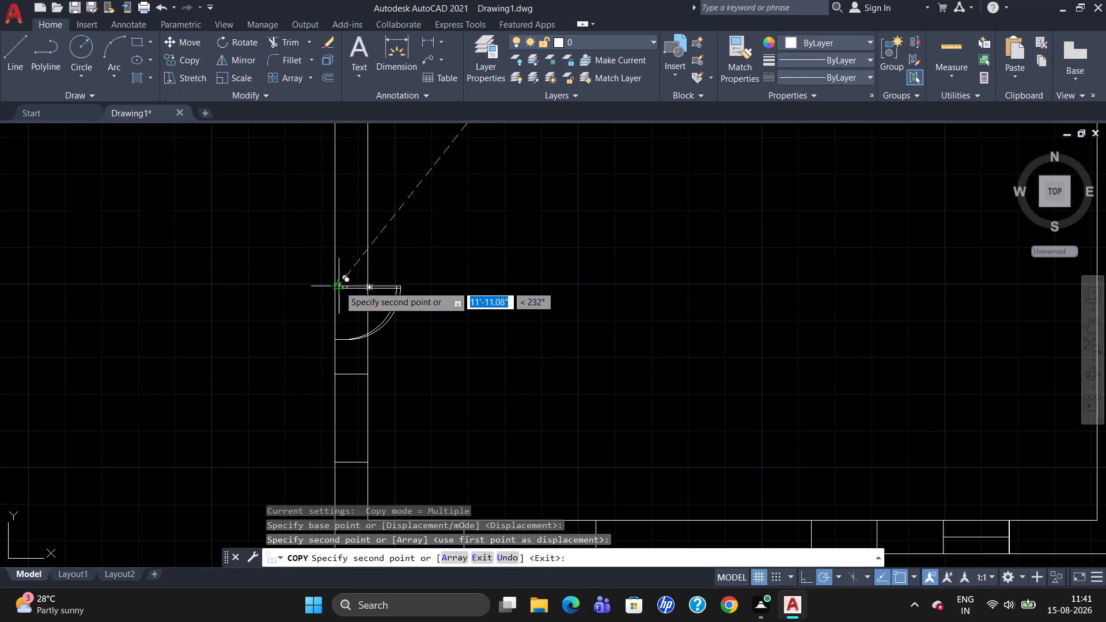
key("Escape")
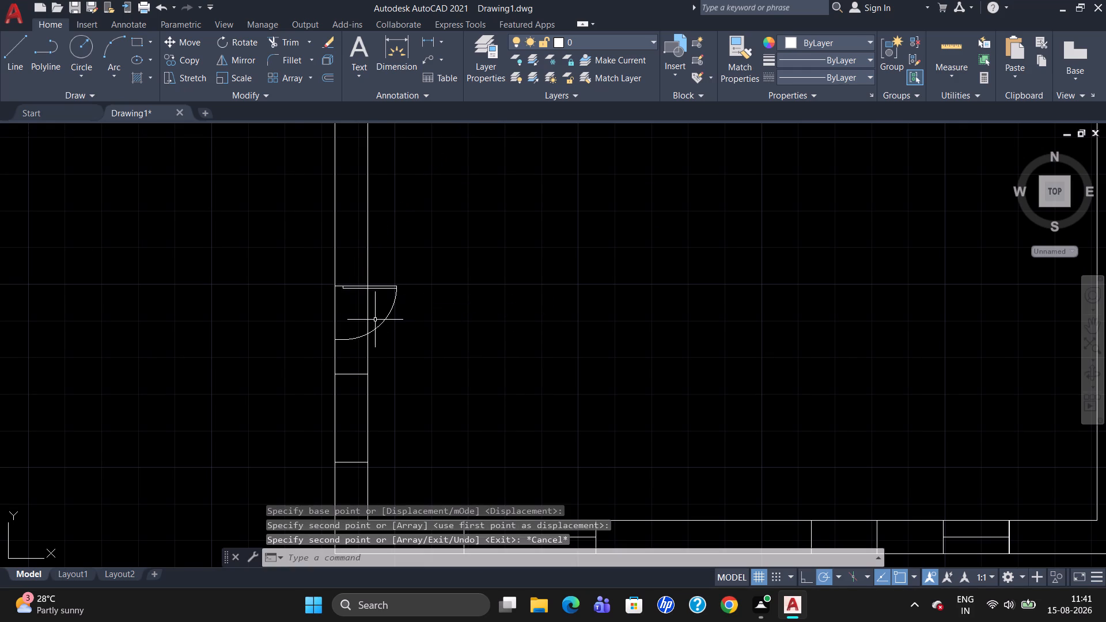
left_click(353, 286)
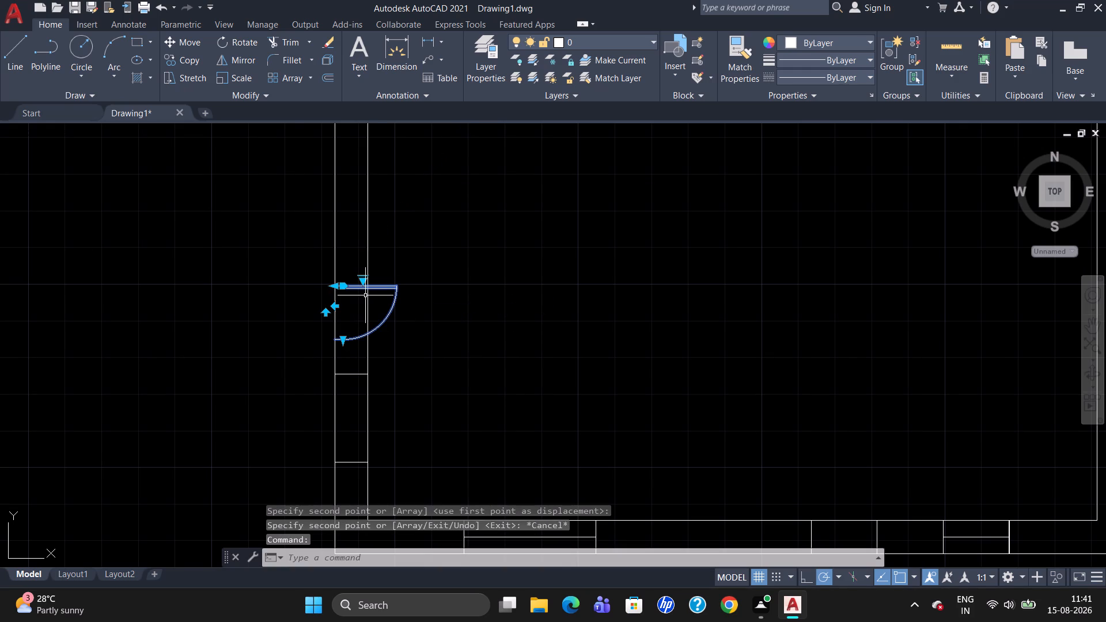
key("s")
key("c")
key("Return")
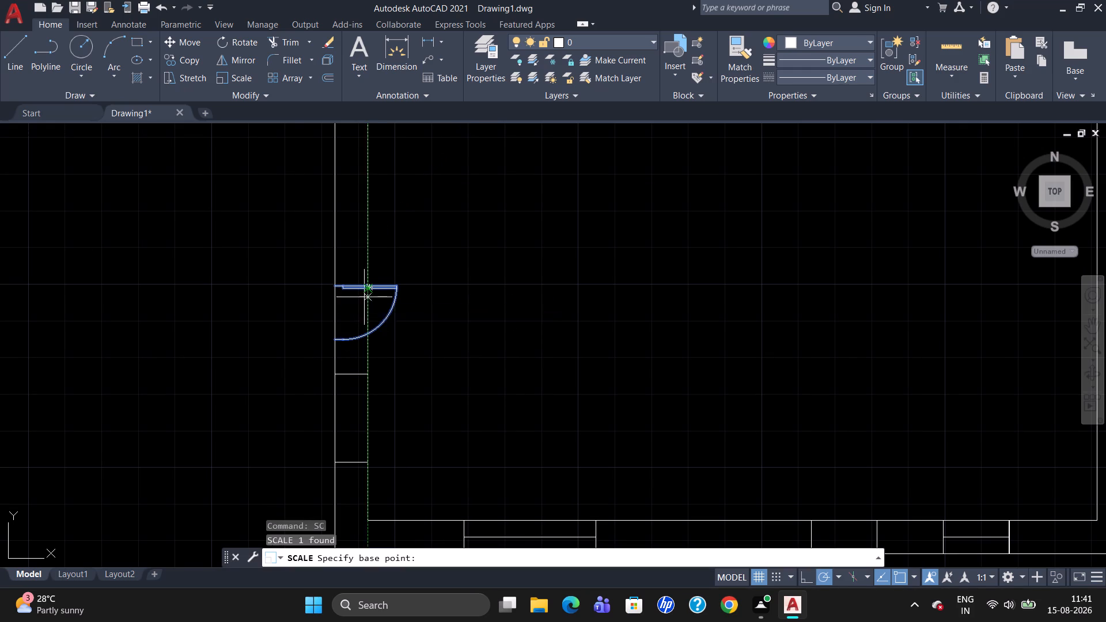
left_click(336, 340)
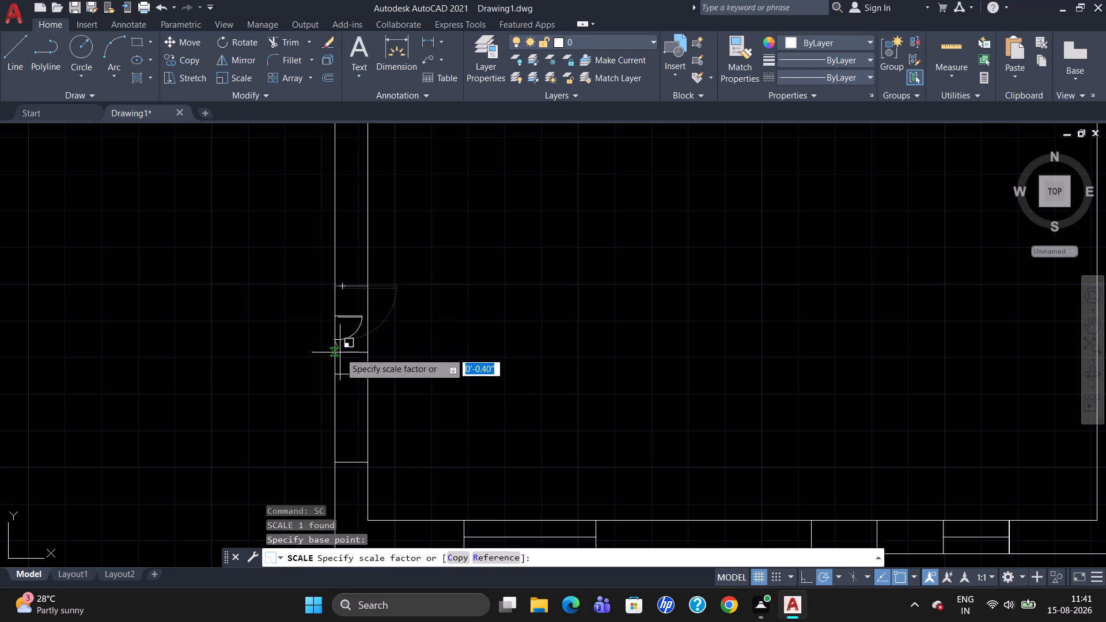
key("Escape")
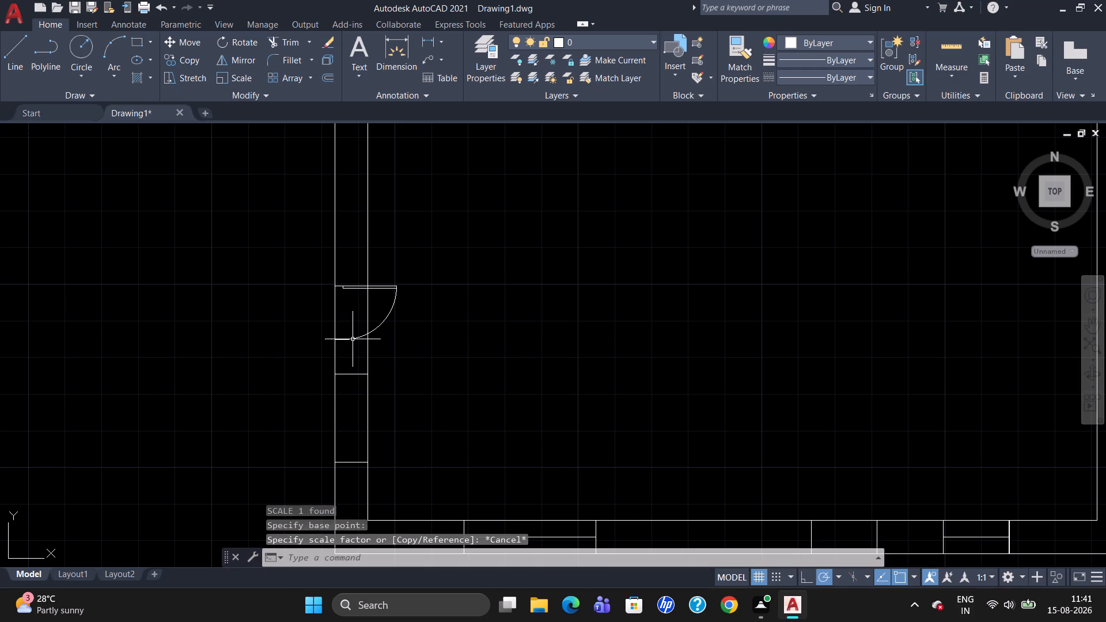
Scale the copied door up freehand by a factor of about 1.81 from the opening's upper outer corner in the left wall.
type("sc")
key("Return")
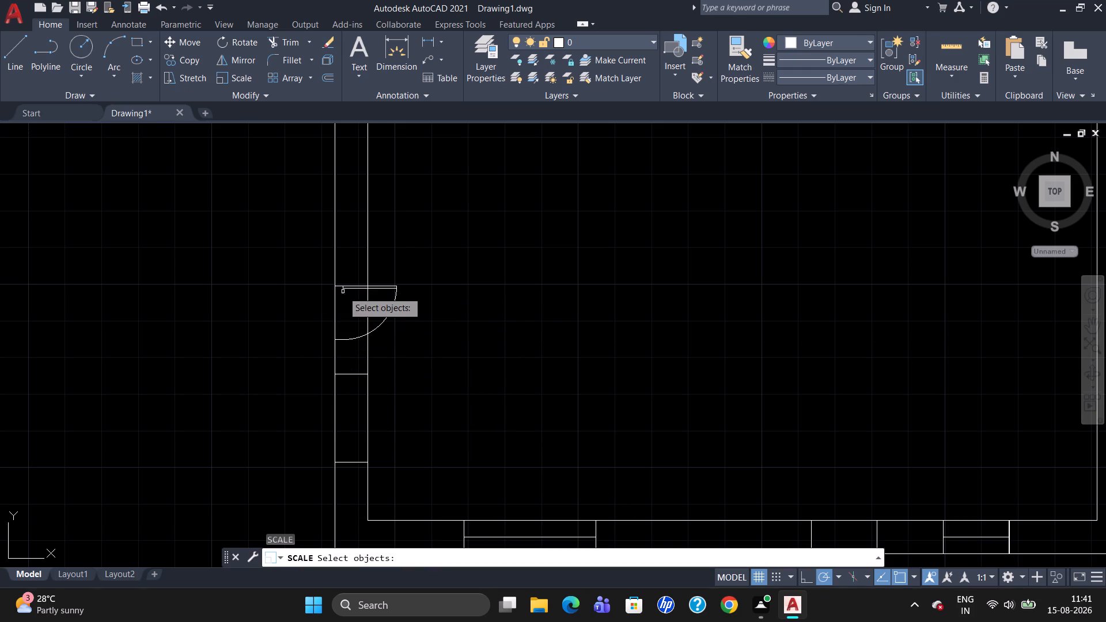
left_click(344, 288)
key("Return")
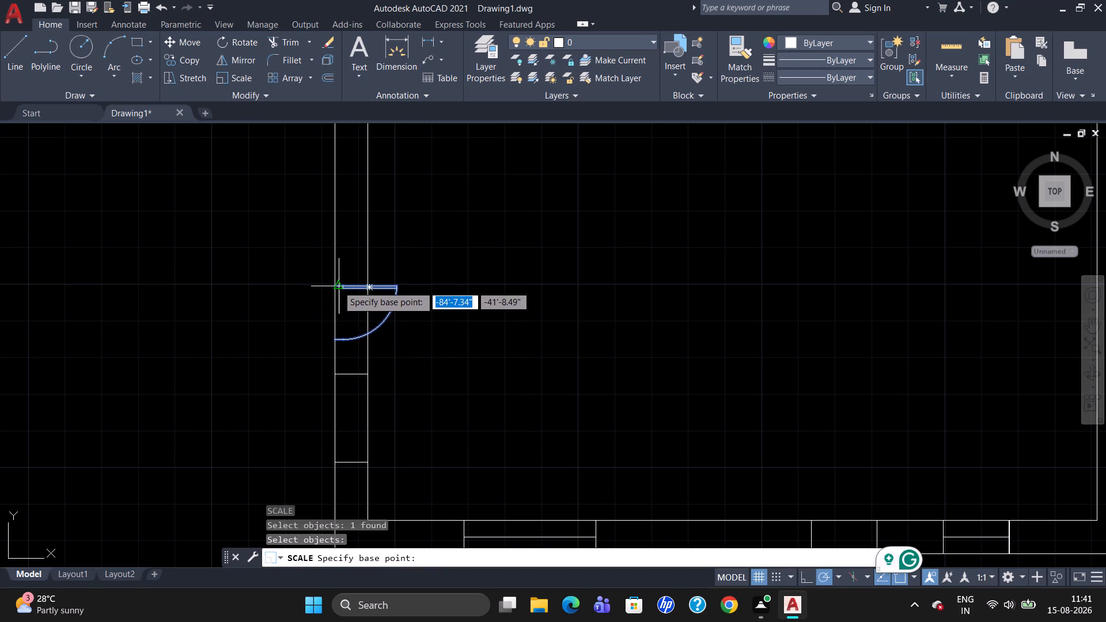
left_click(334, 281)
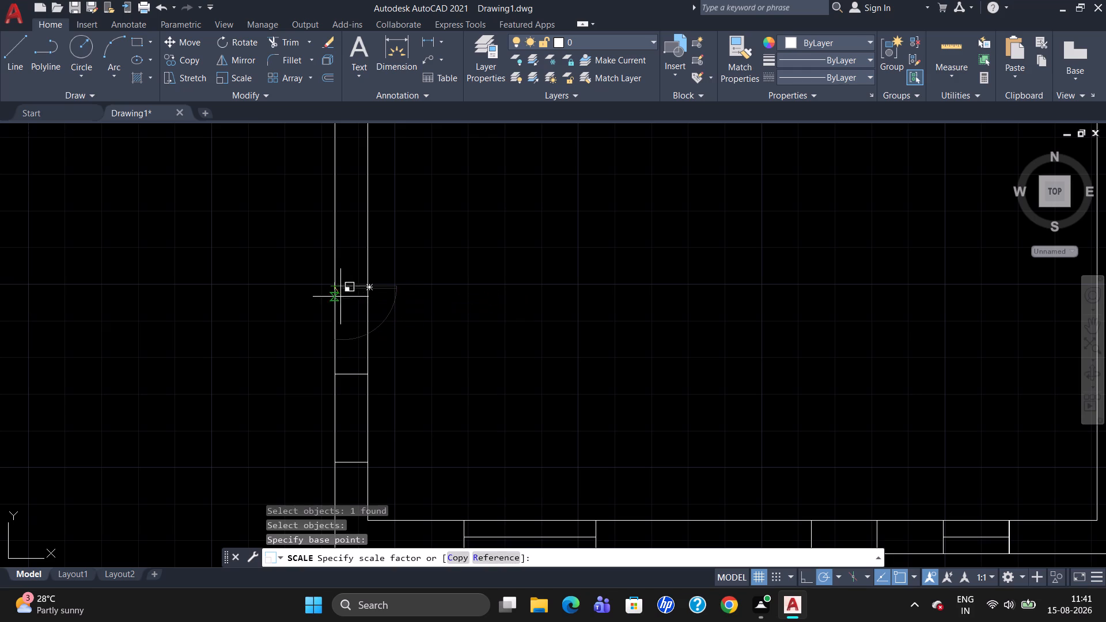
left_click(353, 334)
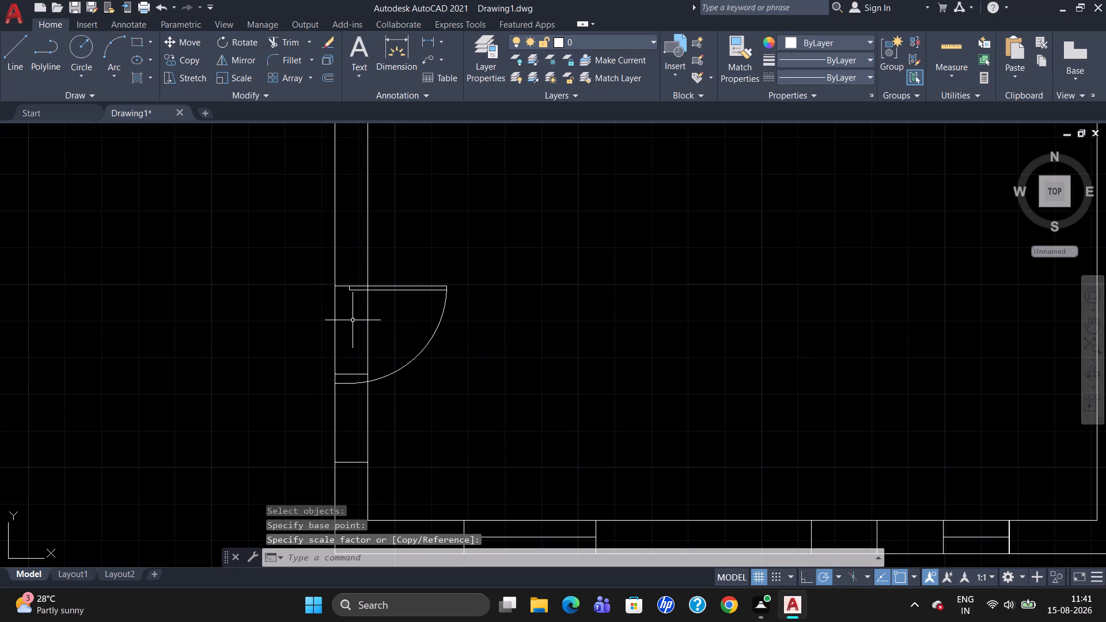
Scale the left-wall door by a factor of about 0.90 from its upper outer corner so its swing meets the opening's lower edge.
scroll(350, 308, "up", 1)
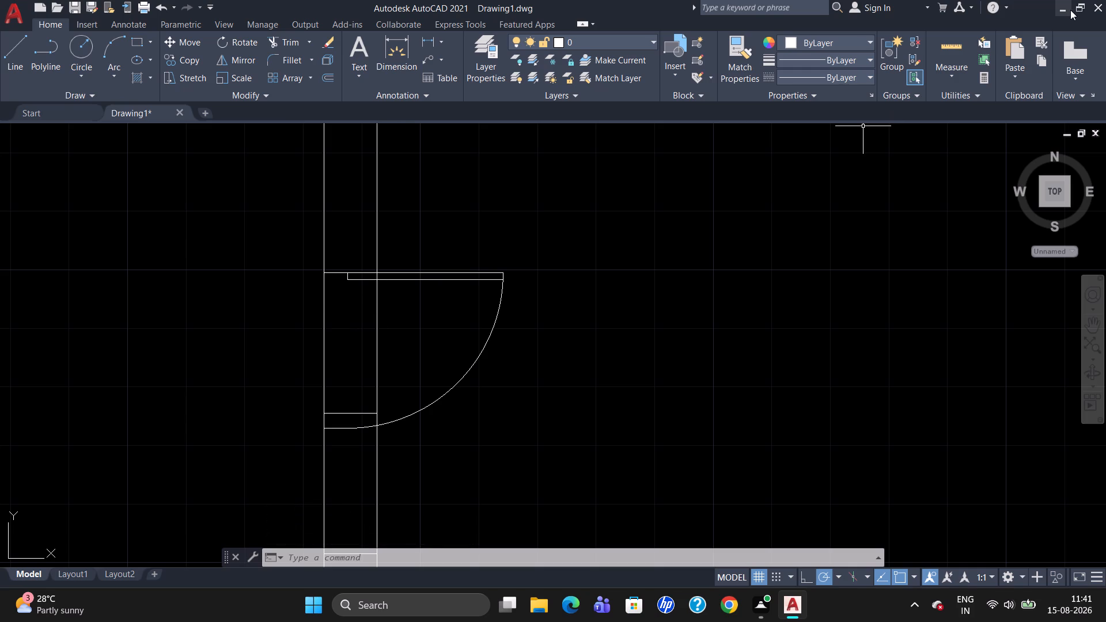
scroll(1074, 6, "down", 2)
scroll(296, 365, "down", 2)
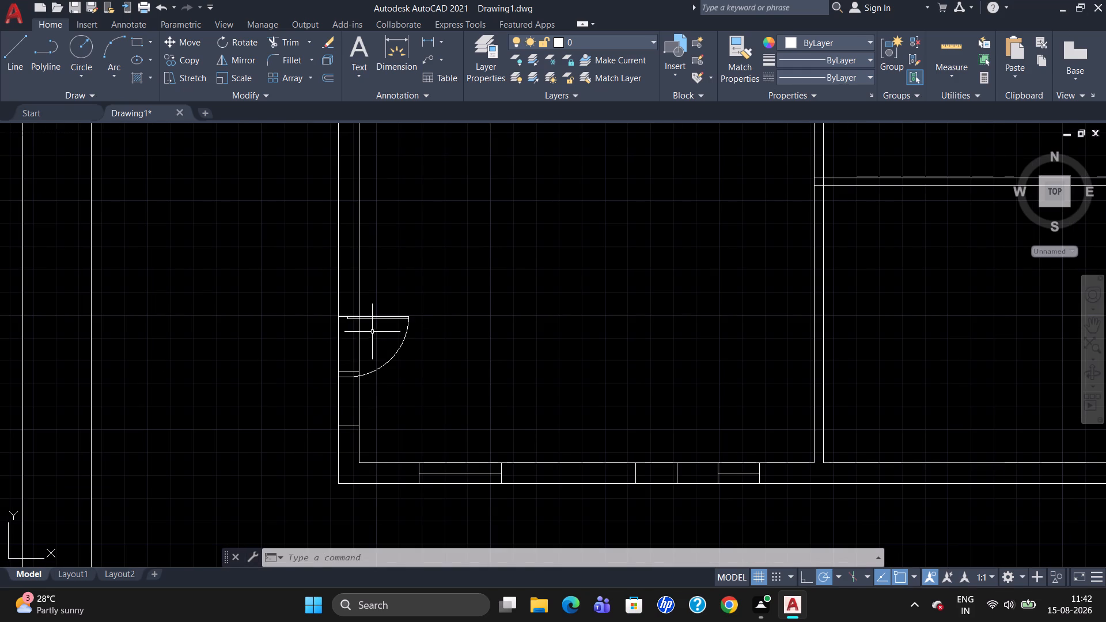
left_click(357, 316)
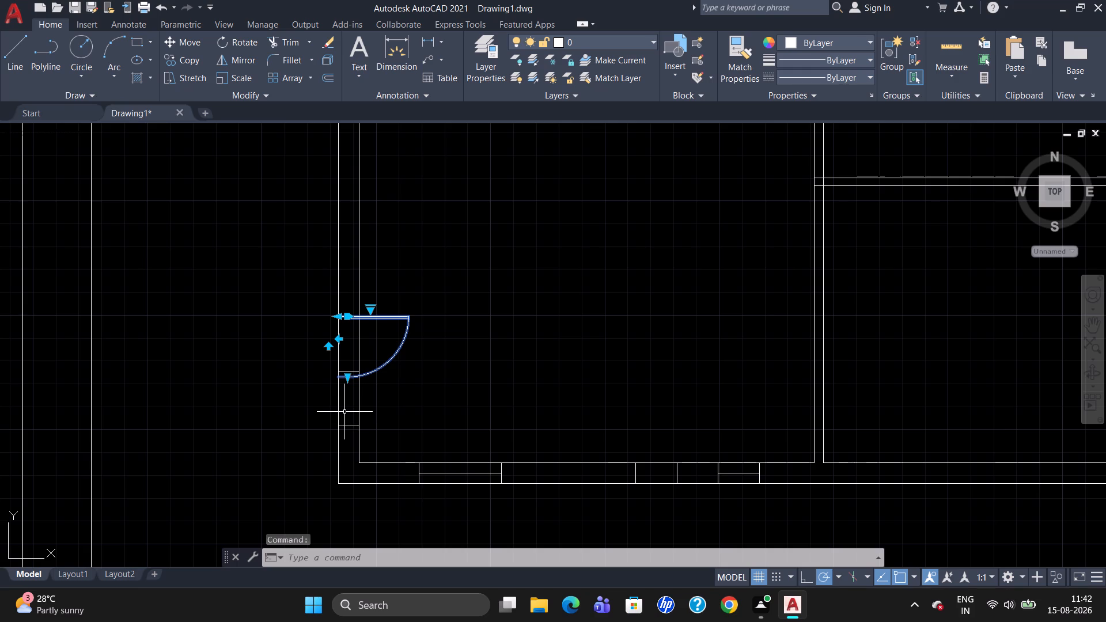
key("s")
key("c")
key("Return")
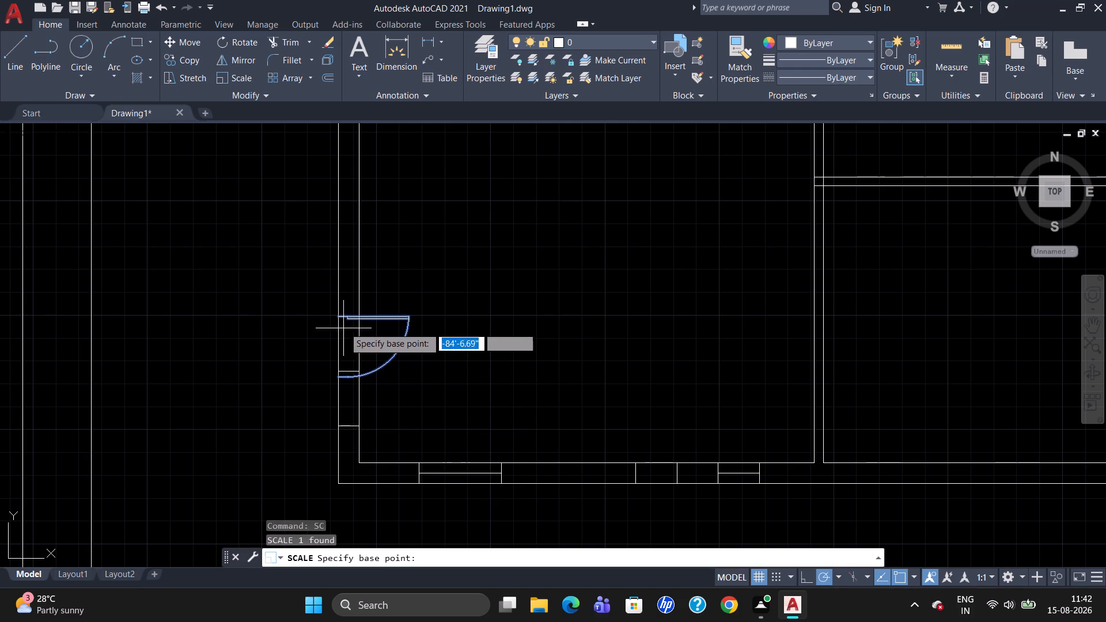
left_click(336, 320)
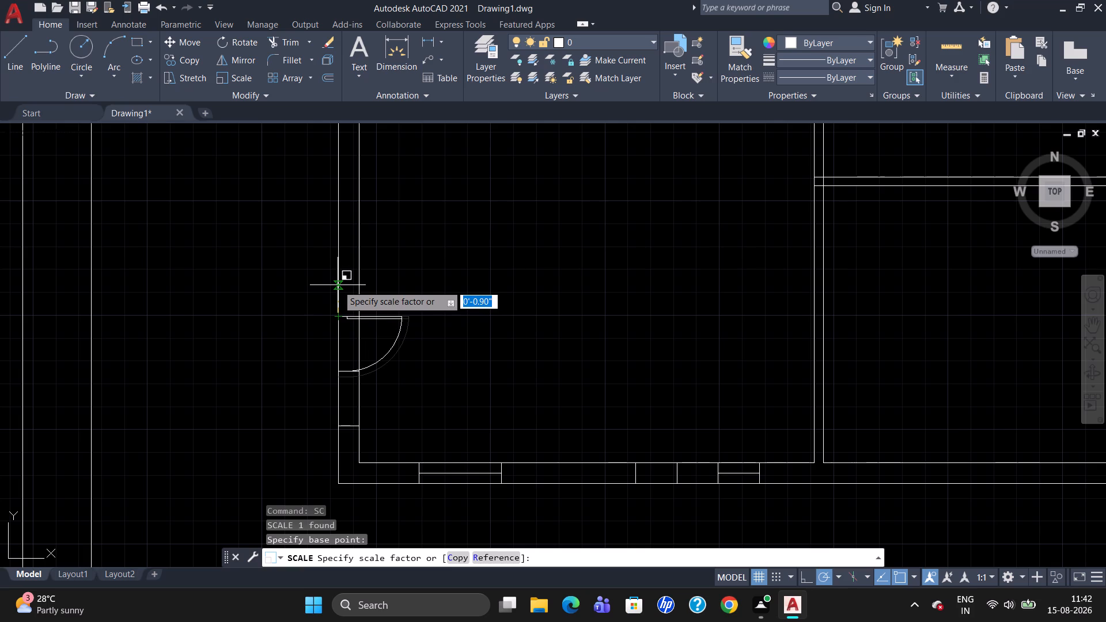
left_click(338, 285)
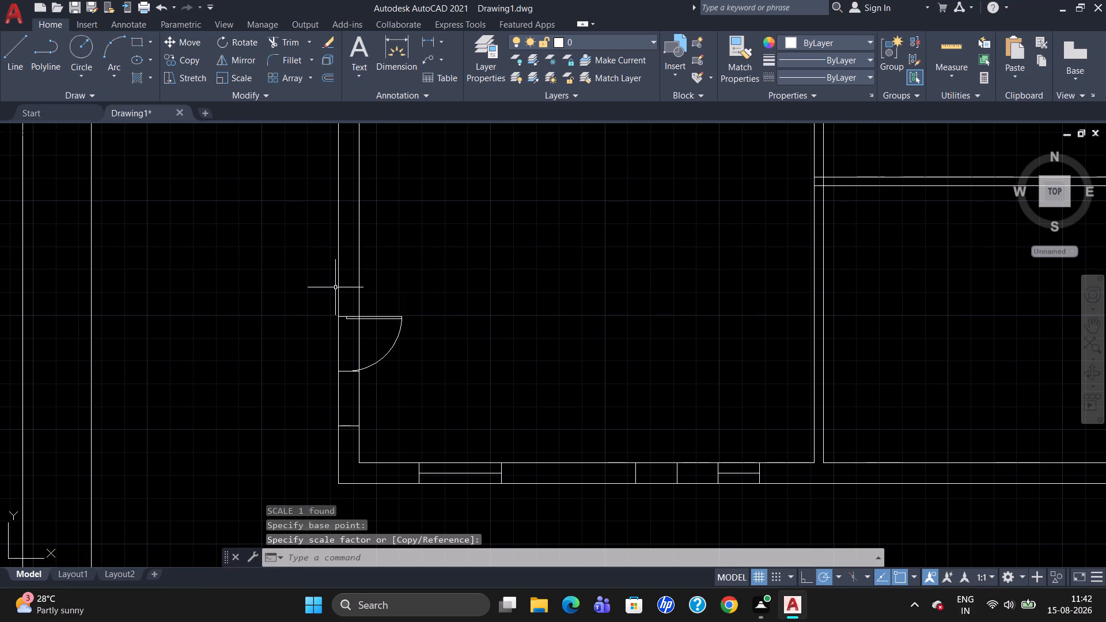
key("Escape")
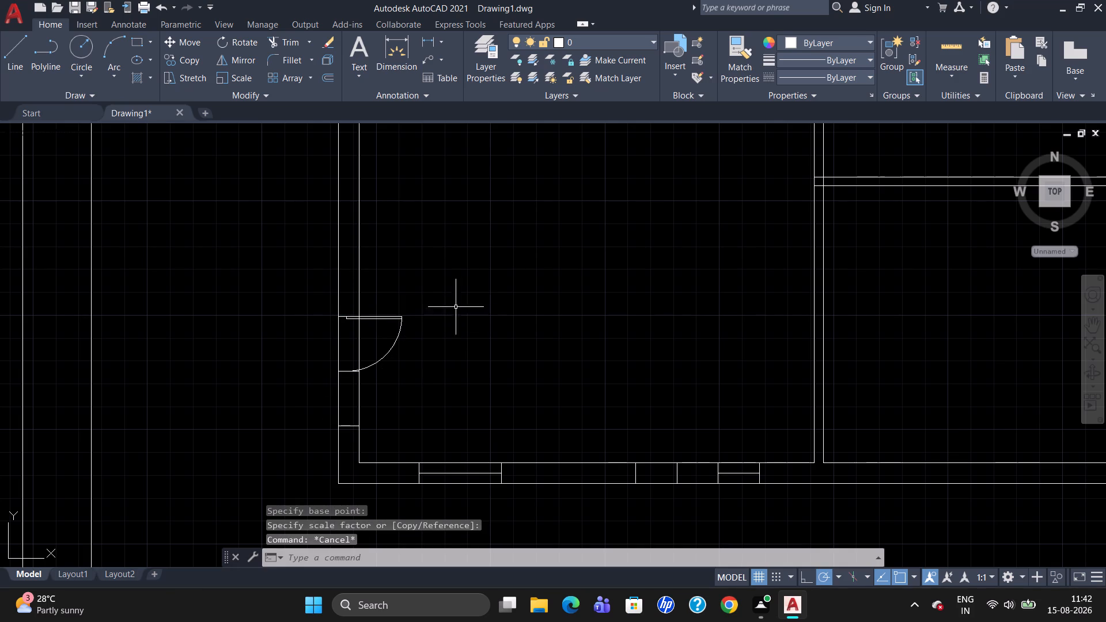
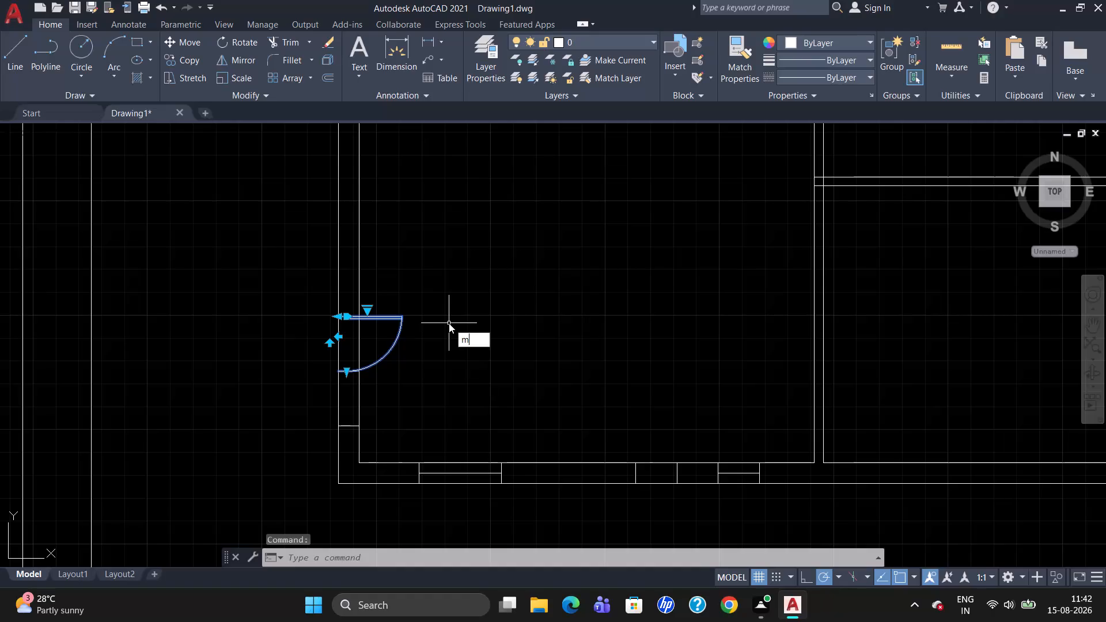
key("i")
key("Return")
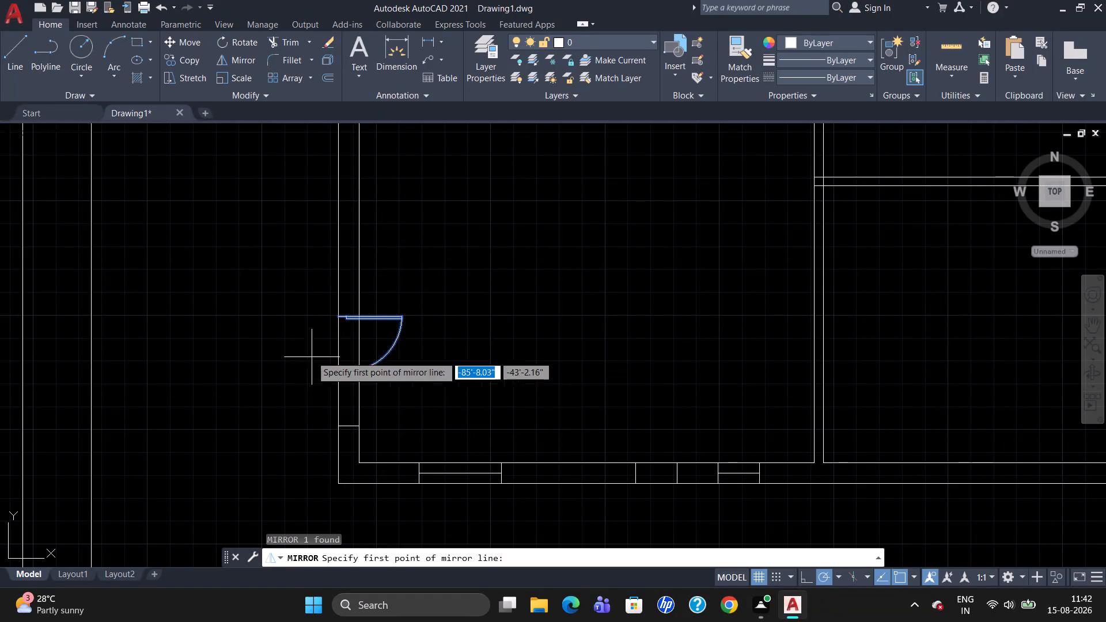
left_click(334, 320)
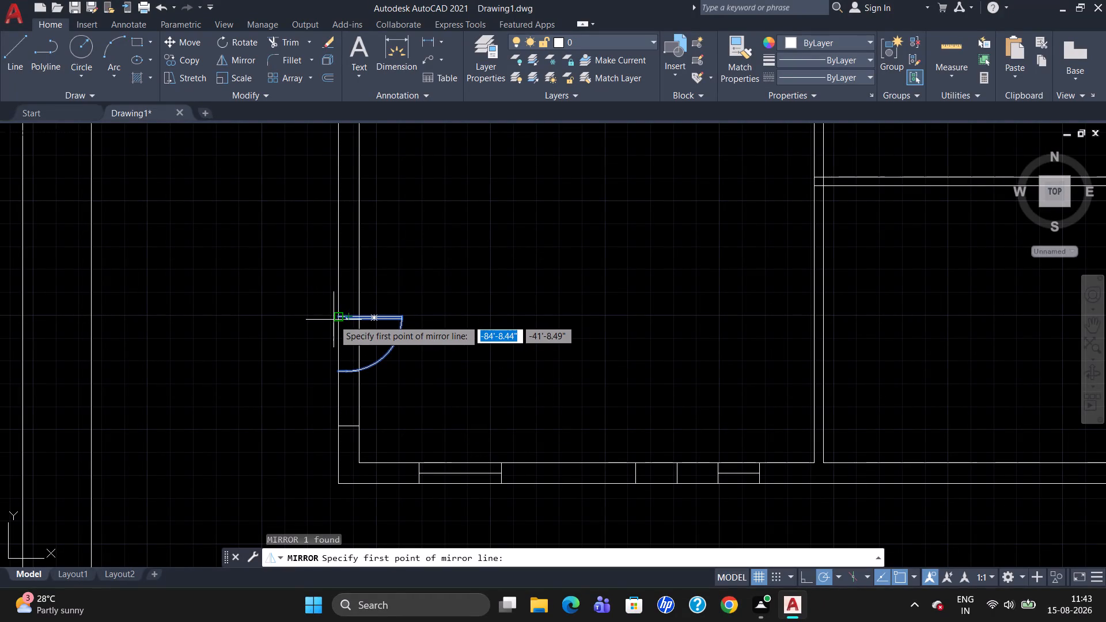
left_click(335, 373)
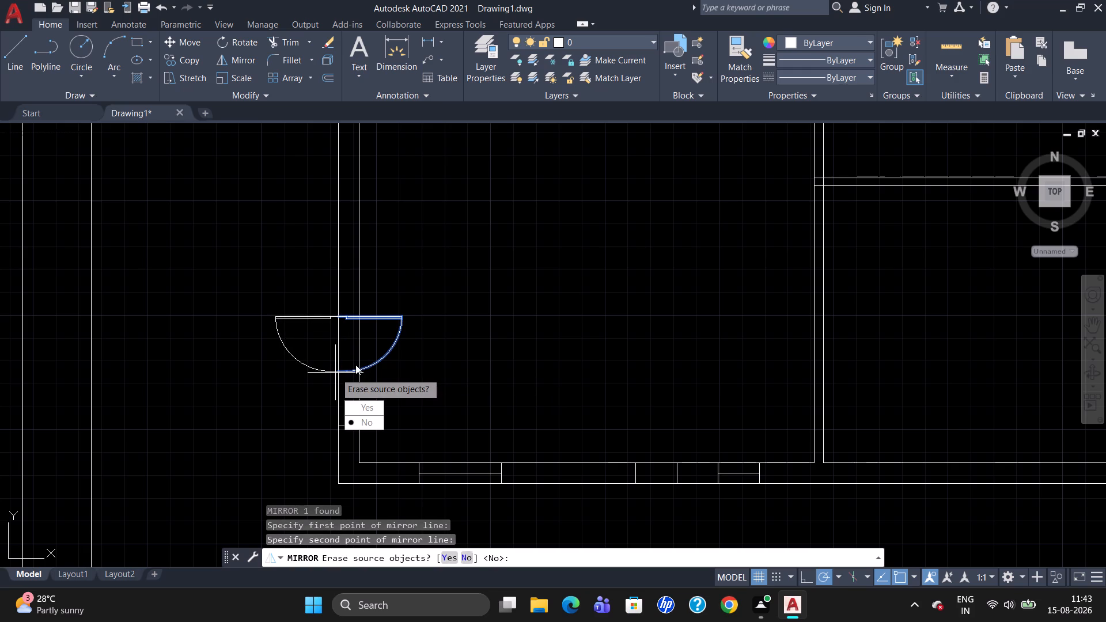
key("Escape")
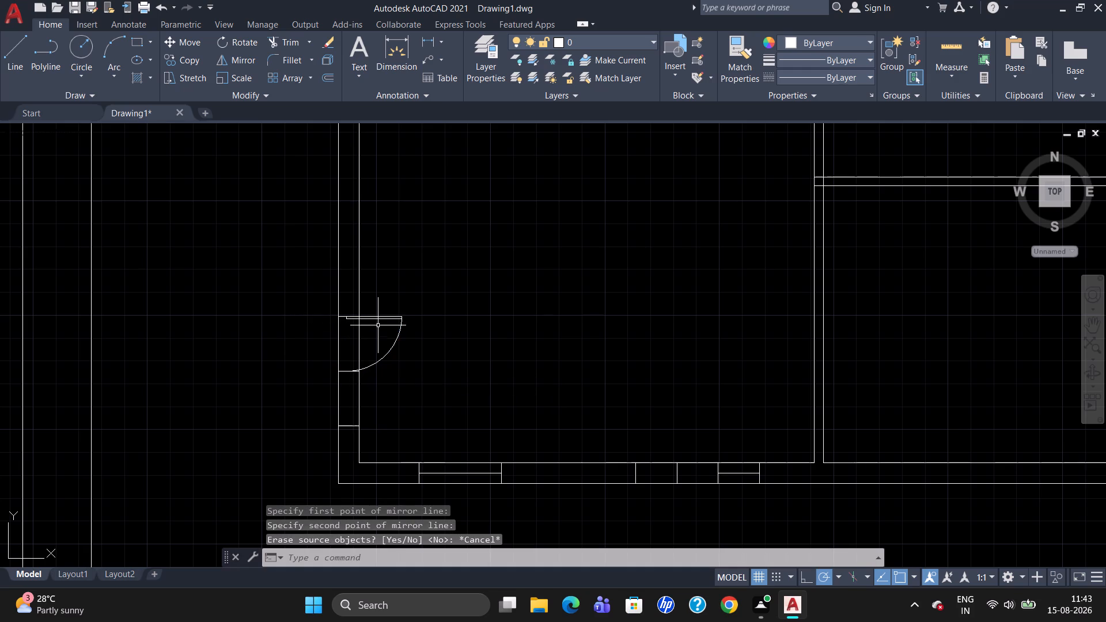
Mirror the left-wall door block across the opening's horizontal dividing line, keeping the original, to form a double door.
type("mi")
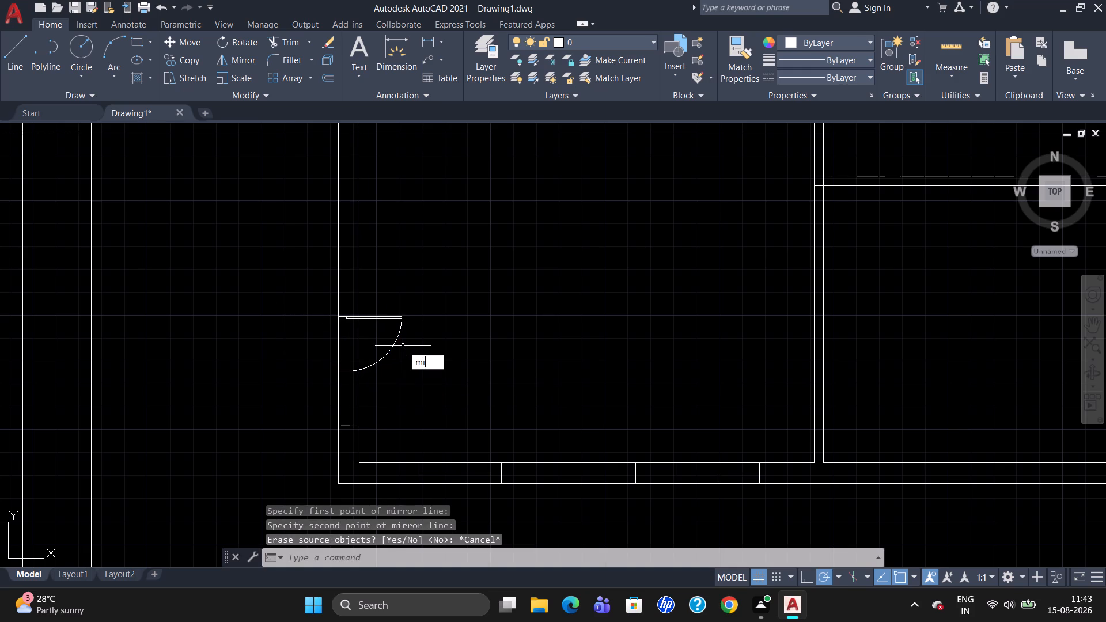
key("Return")
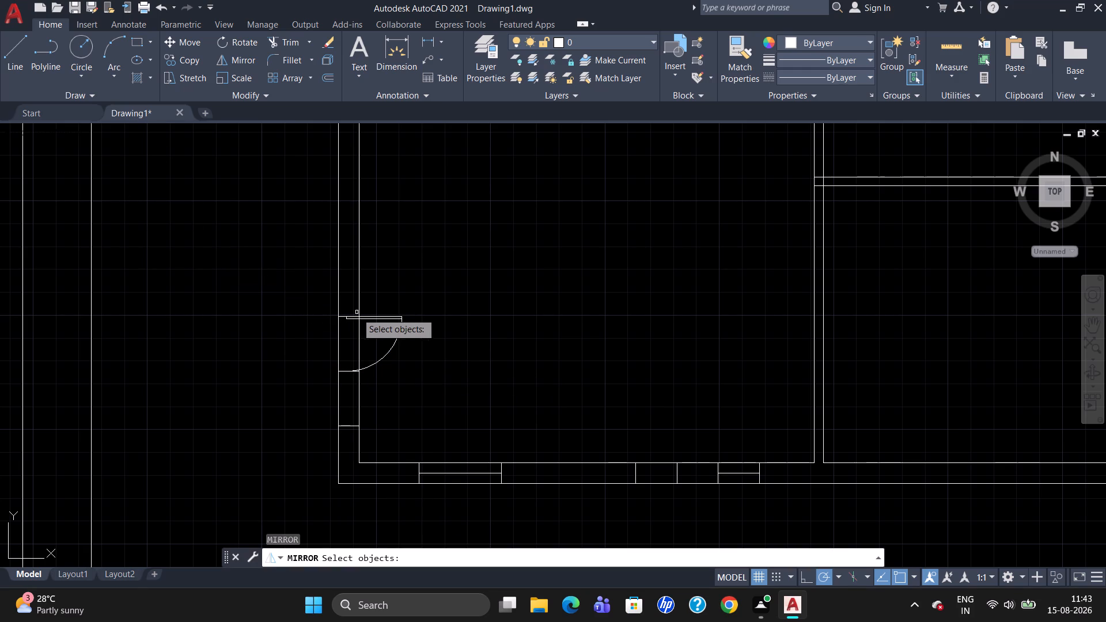
left_click(368, 318)
key("Return")
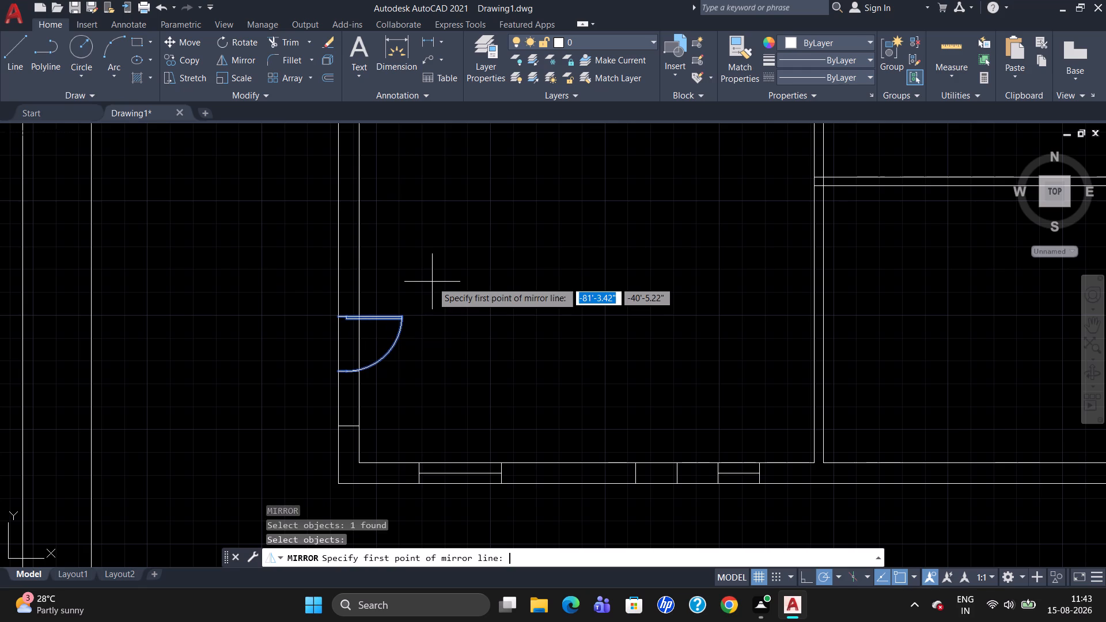
scroll(343, 370, "up", 2)
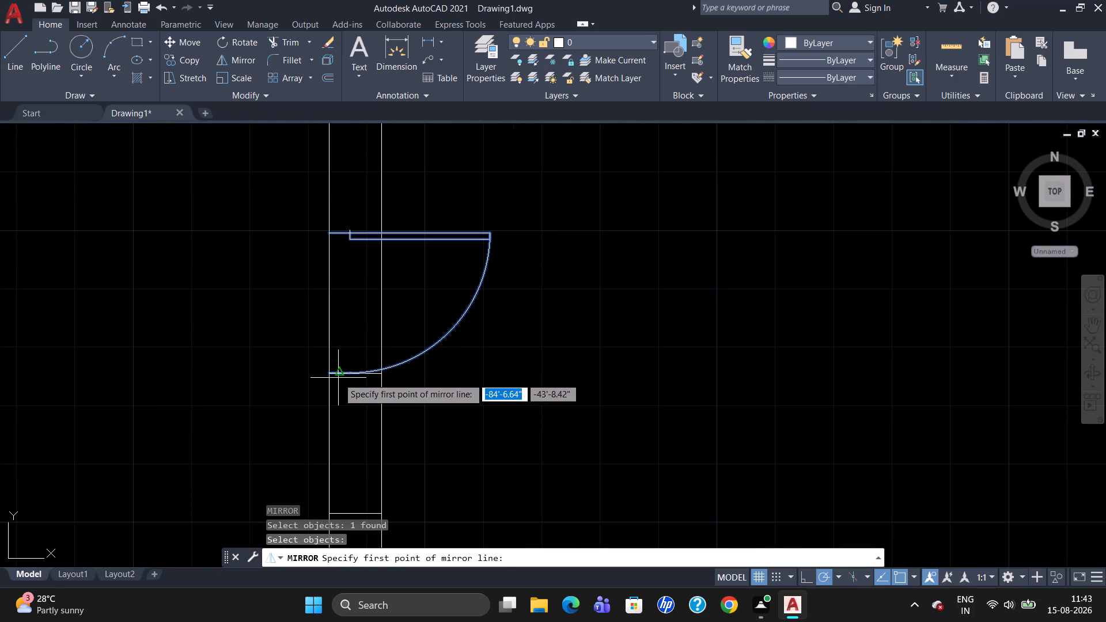
left_click(331, 378)
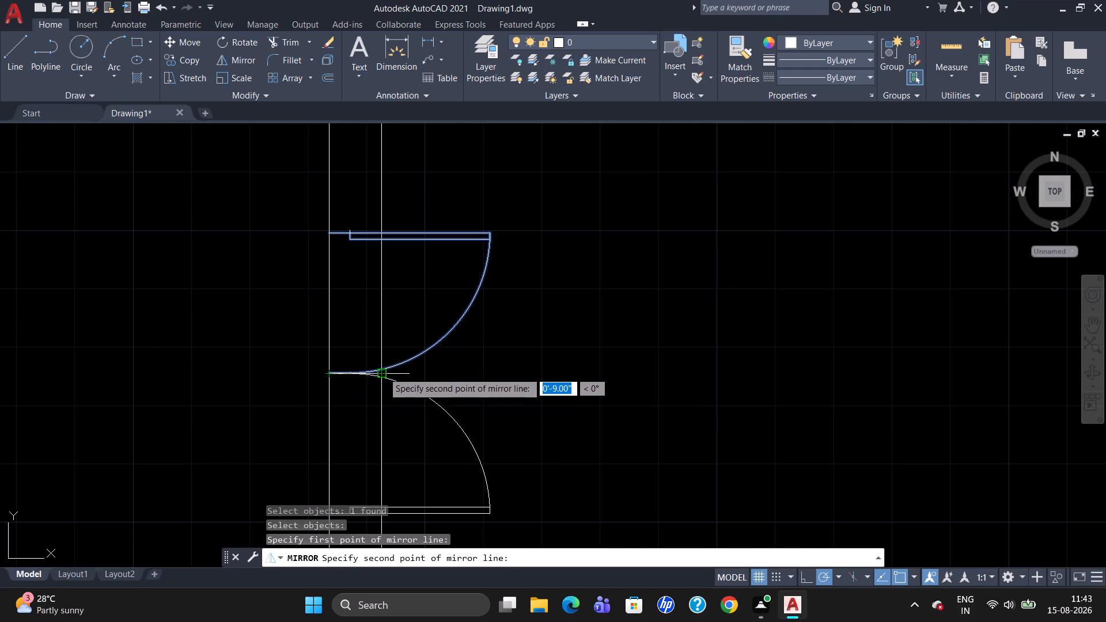
left_click(385, 371)
left_click_drag(398, 416, 385, 371)
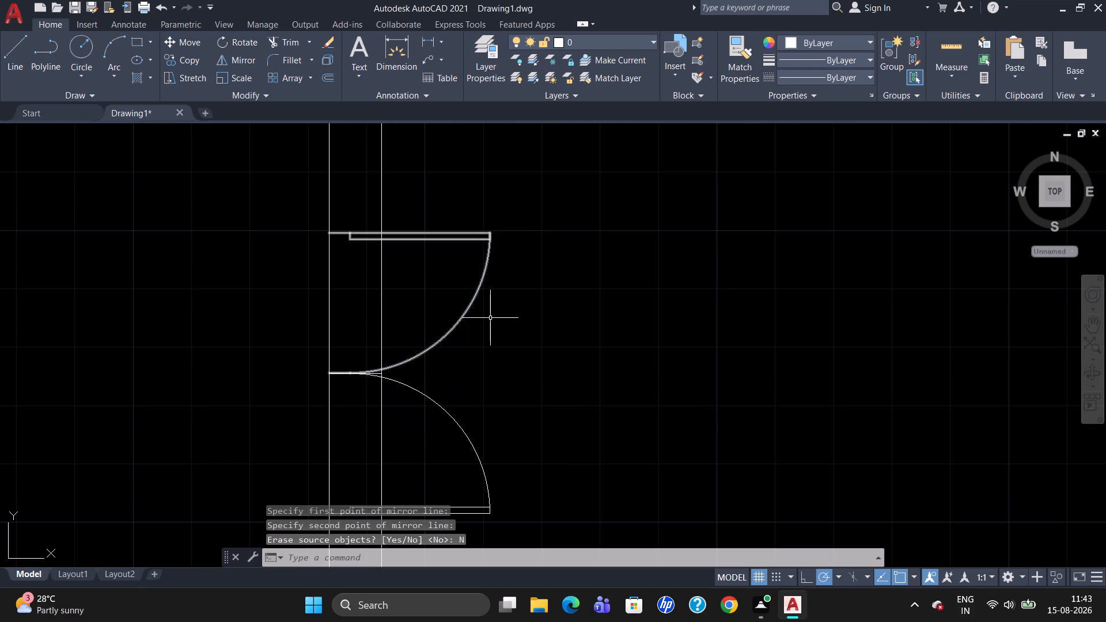
key("Escape")
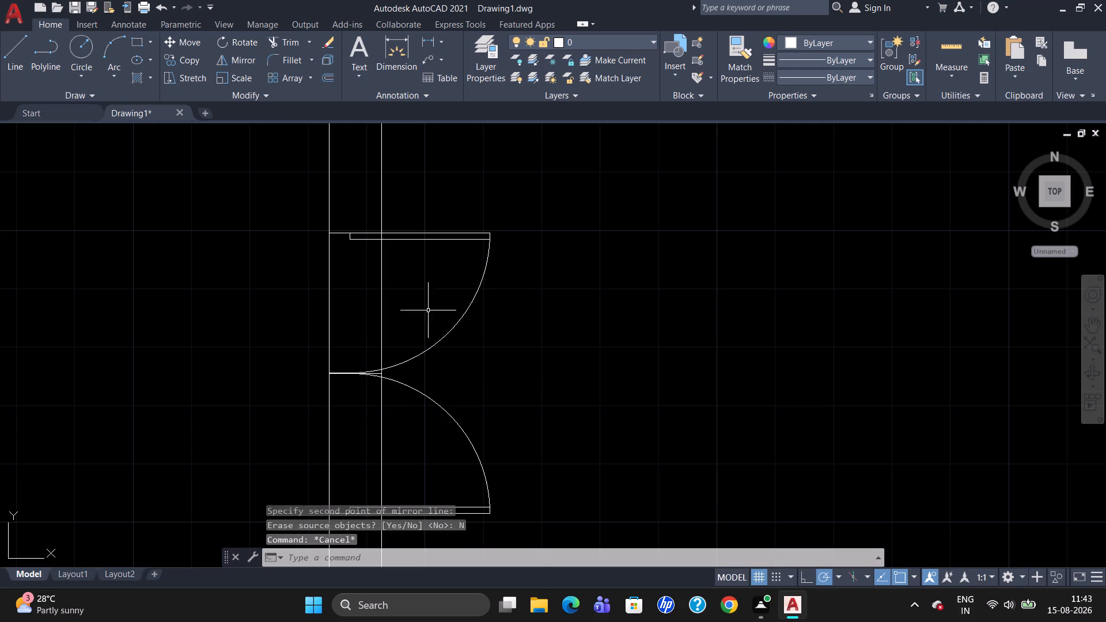
Trim the left wall's inner face line out of the upper and lower halves of the double-door opening.
scroll(368, 330, "up", 3)
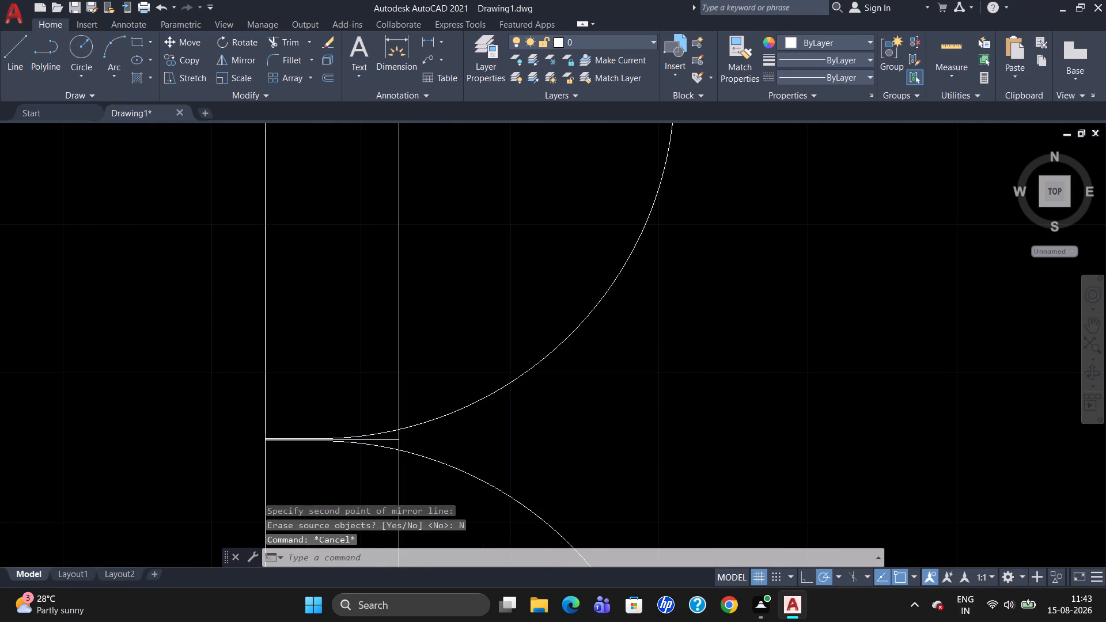
scroll(368, 332, "down", 4)
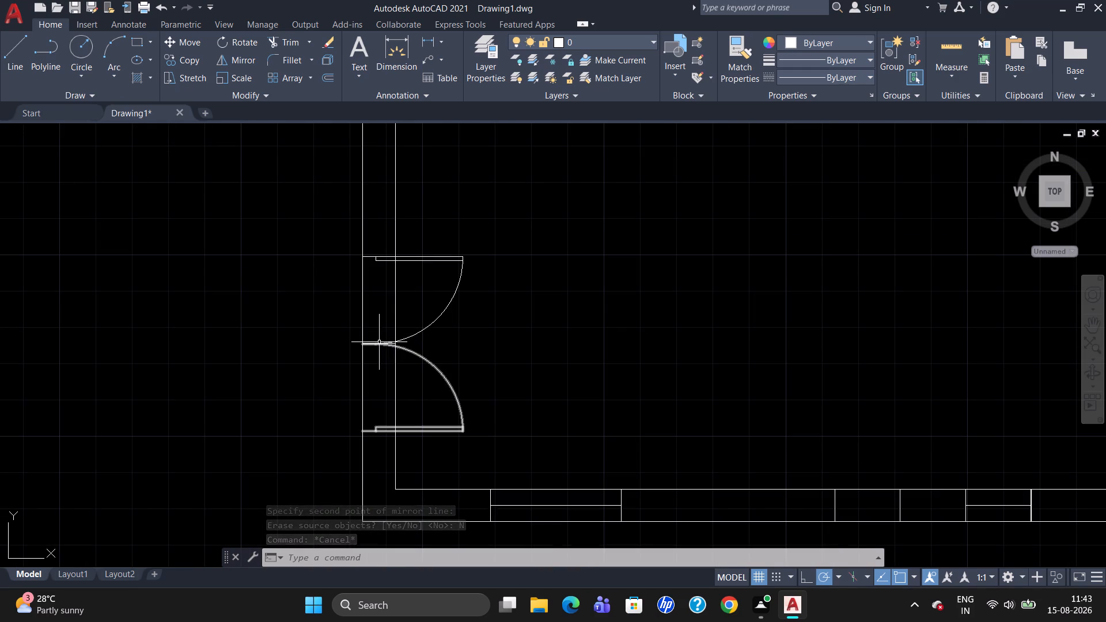
type("tr")
key("Return")
key("Return")
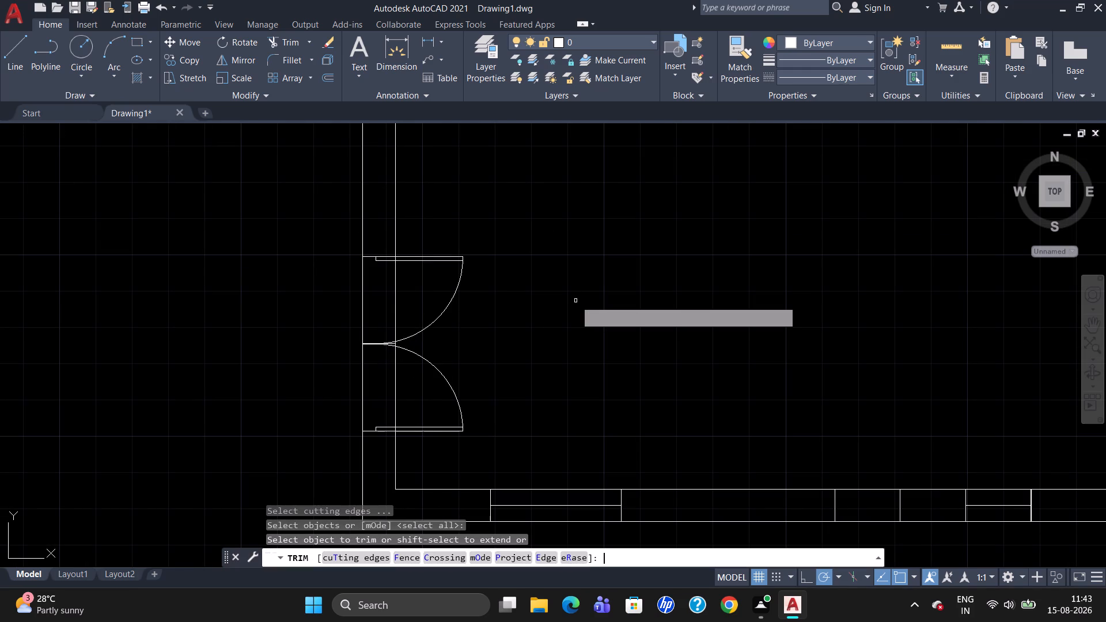
left_click(395, 306)
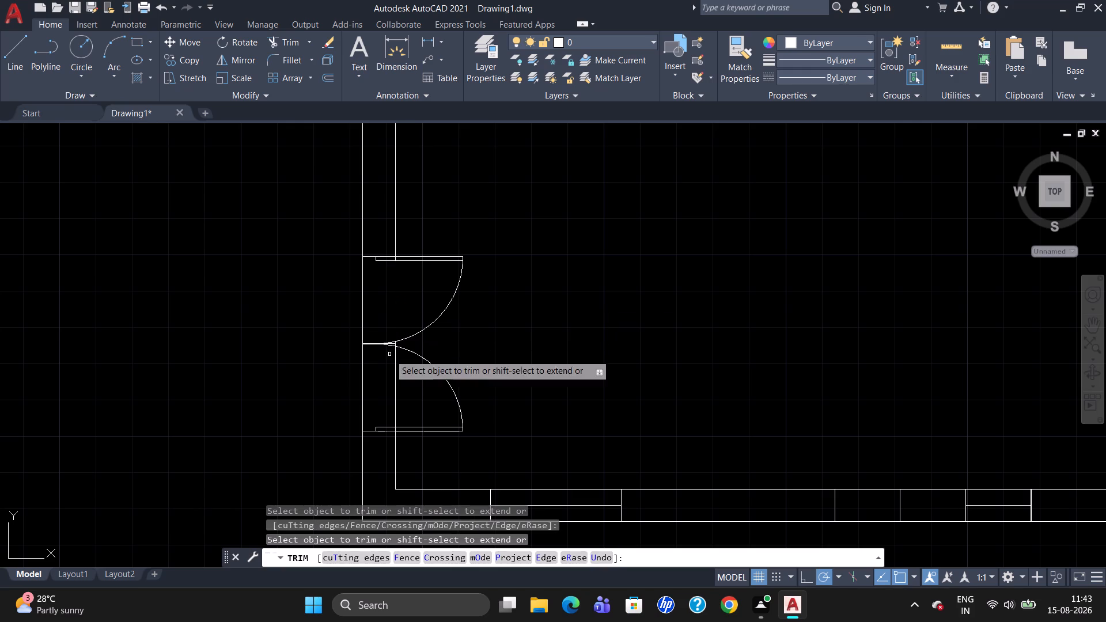
left_click(395, 374)
scroll(389, 359, "up", 2)
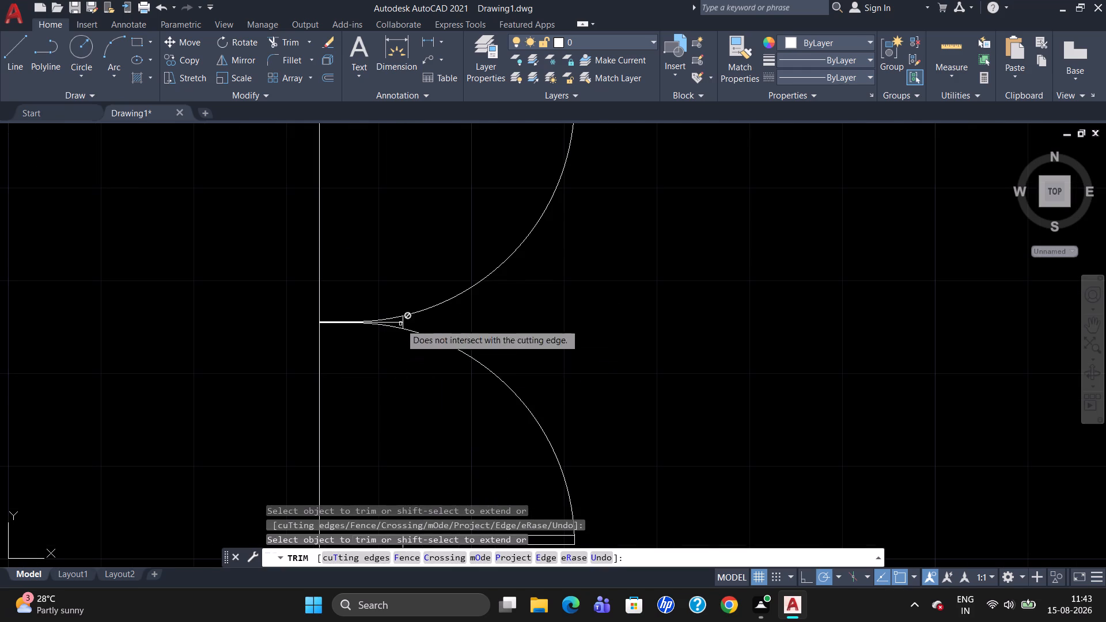
left_click(401, 323)
scroll(424, 324, "up", 2)
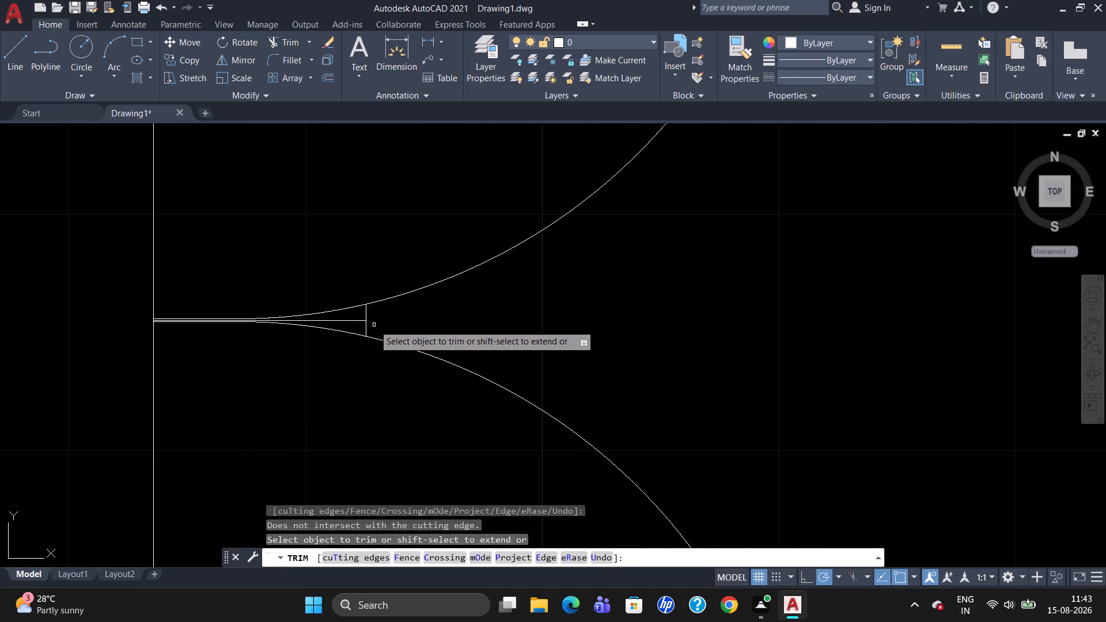
key("Escape")
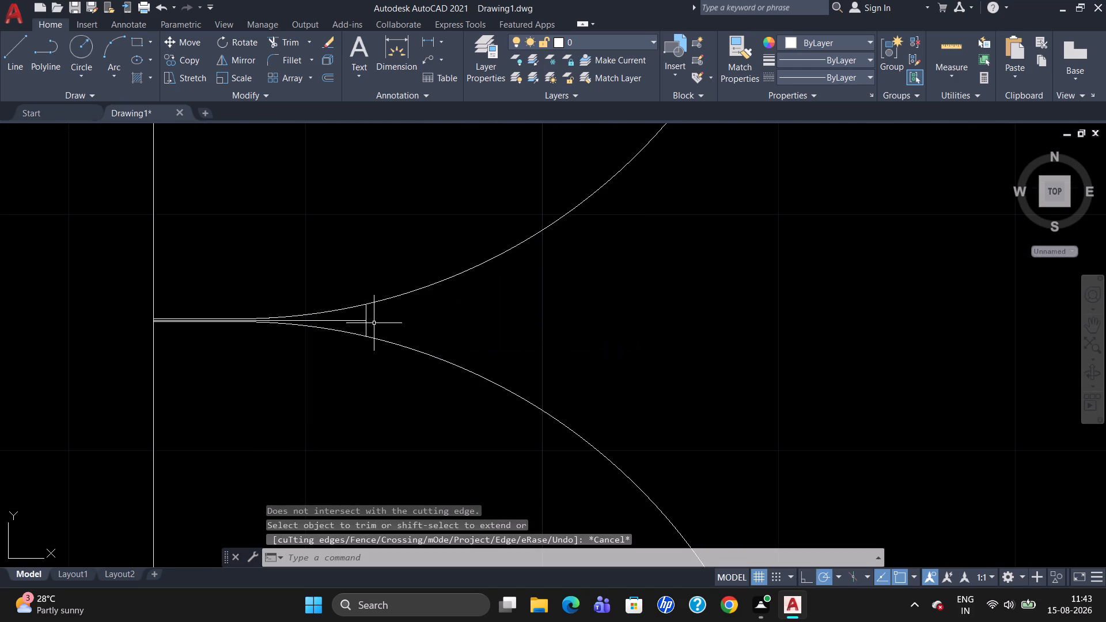
Erase the opening's dividing line and the leftover inner wall stub between the two door swings.
left_click(365, 321)
left_click(366, 313)
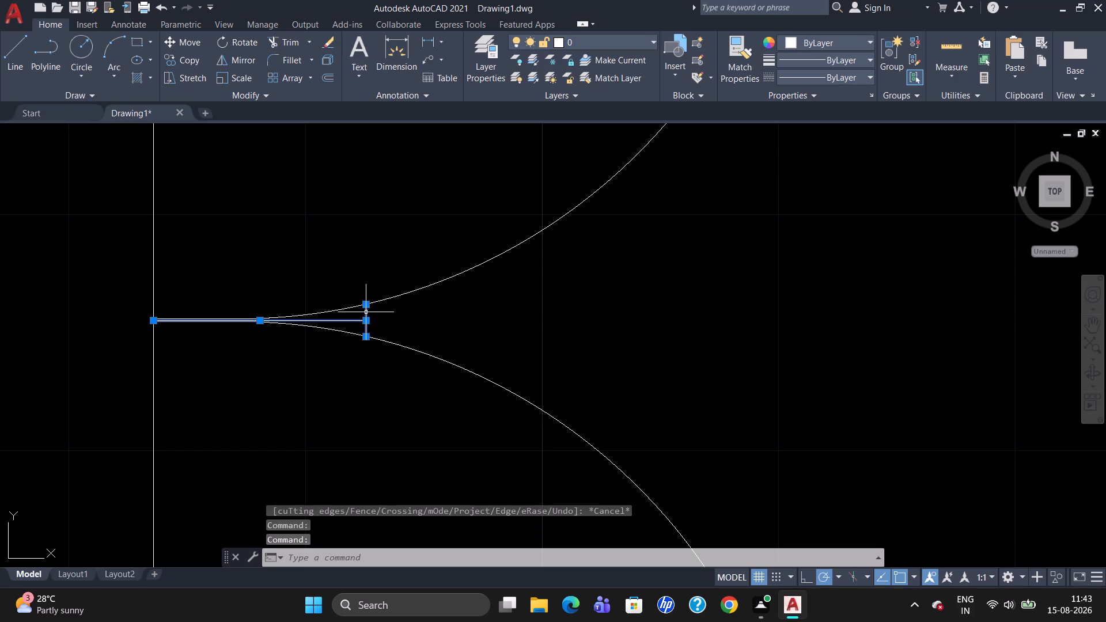
key("Delete")
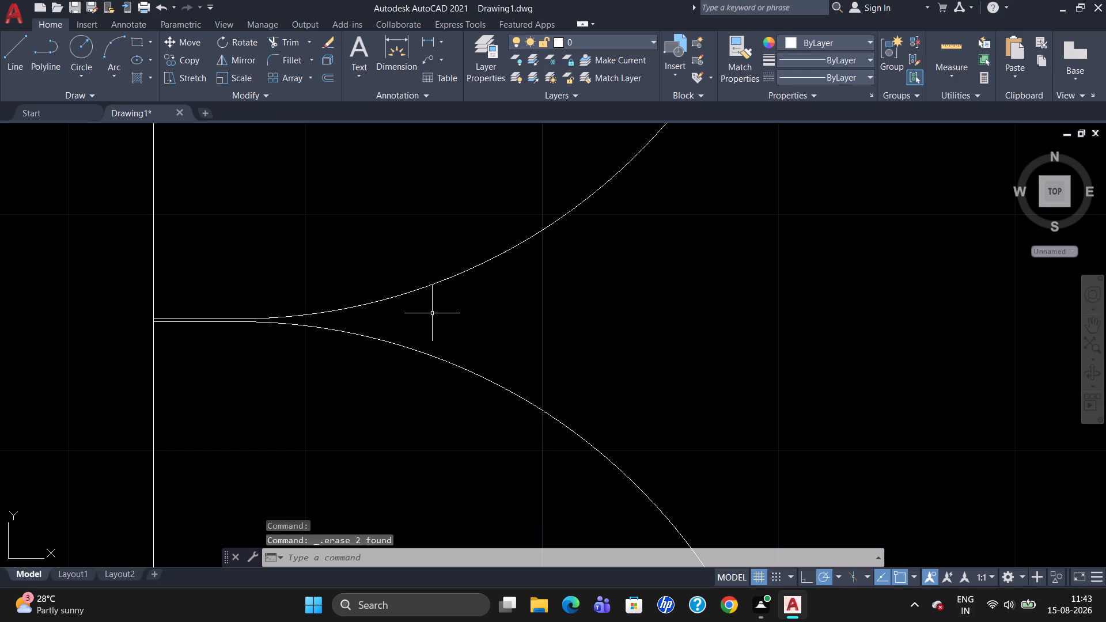
key("Escape")
Copy the small door block about 12'-11" at 291° into the open space just above the bottom wall's openings.
scroll(426, 318, "down", 5)
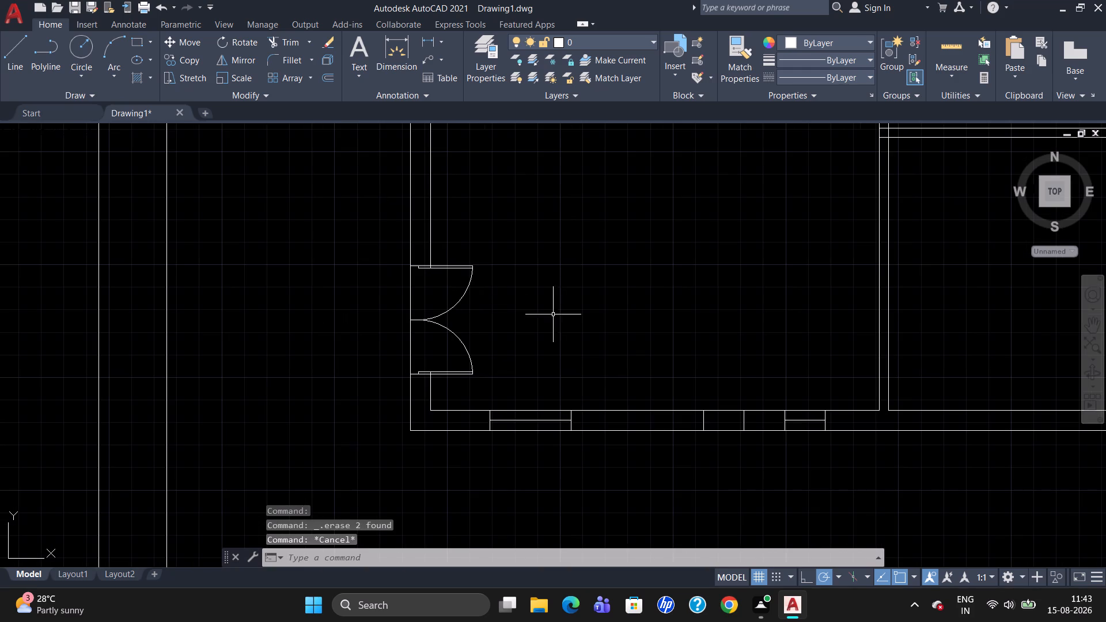
scroll(774, 391, "up", 2)
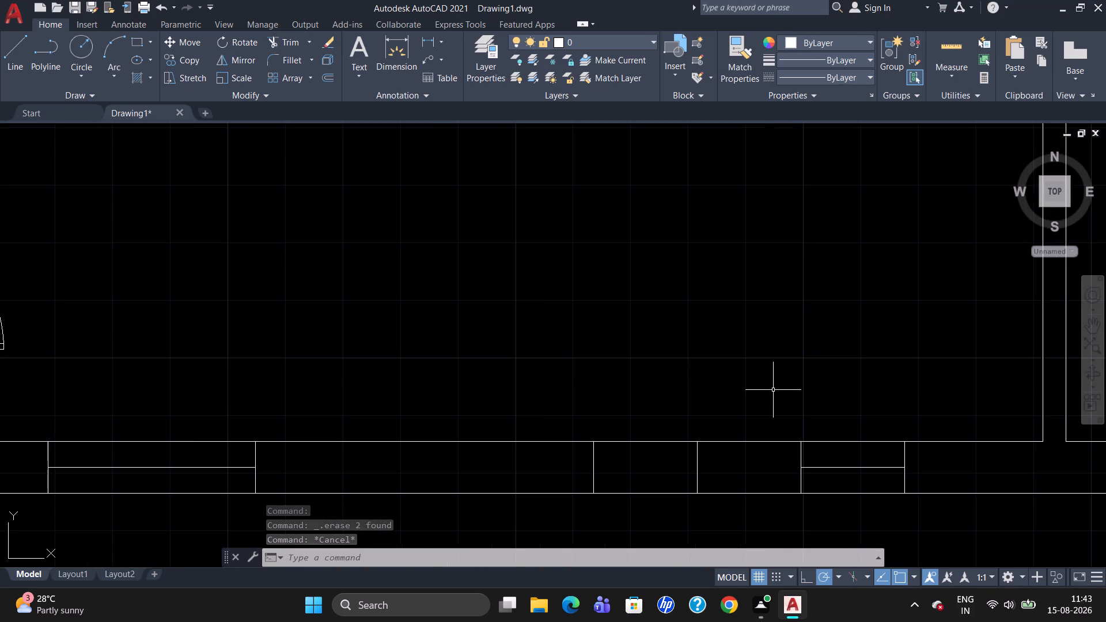
scroll(773, 390, "down", 2)
scroll(743, 242, "up", 2)
scroll(741, 246, "down", 4)
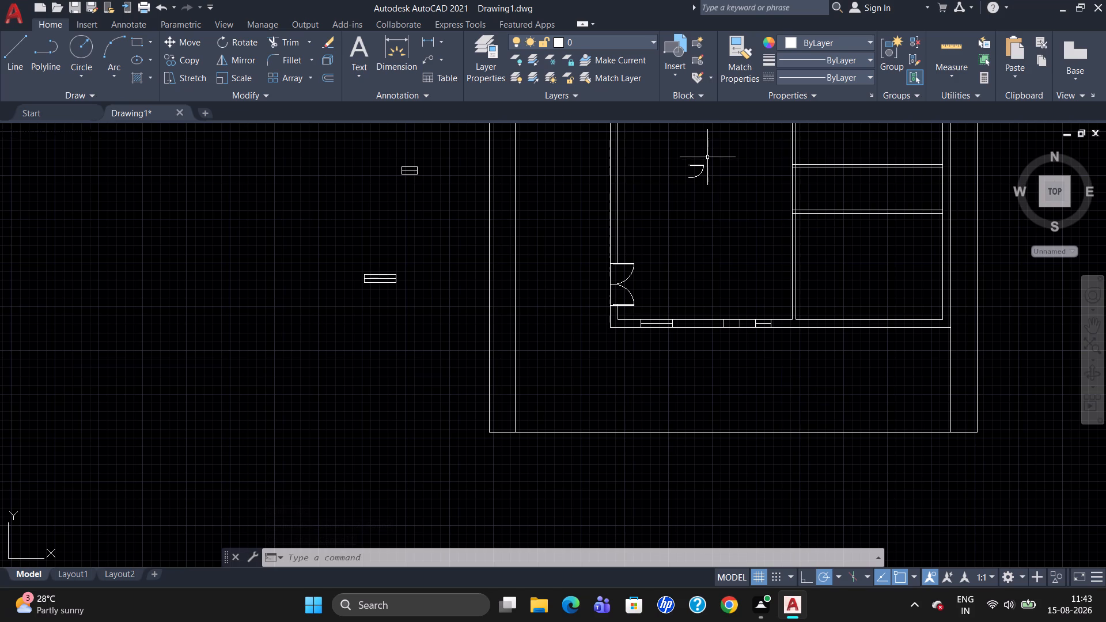
left_click(701, 166)
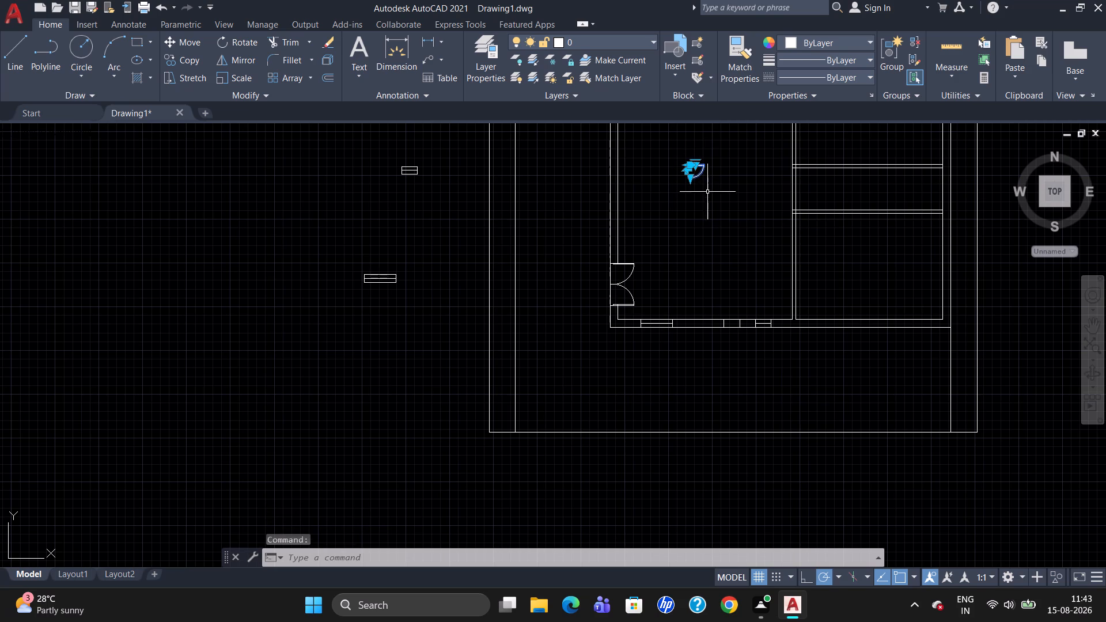
scroll(709, 187, "up", 3)
scroll(707, 189, "down", 2)
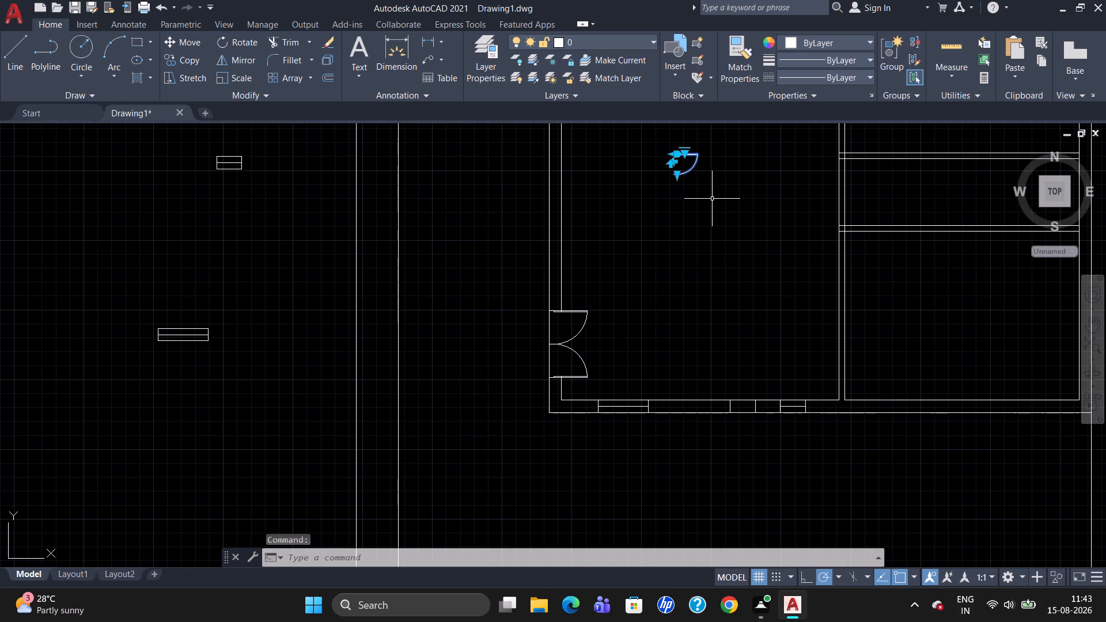
type("co")
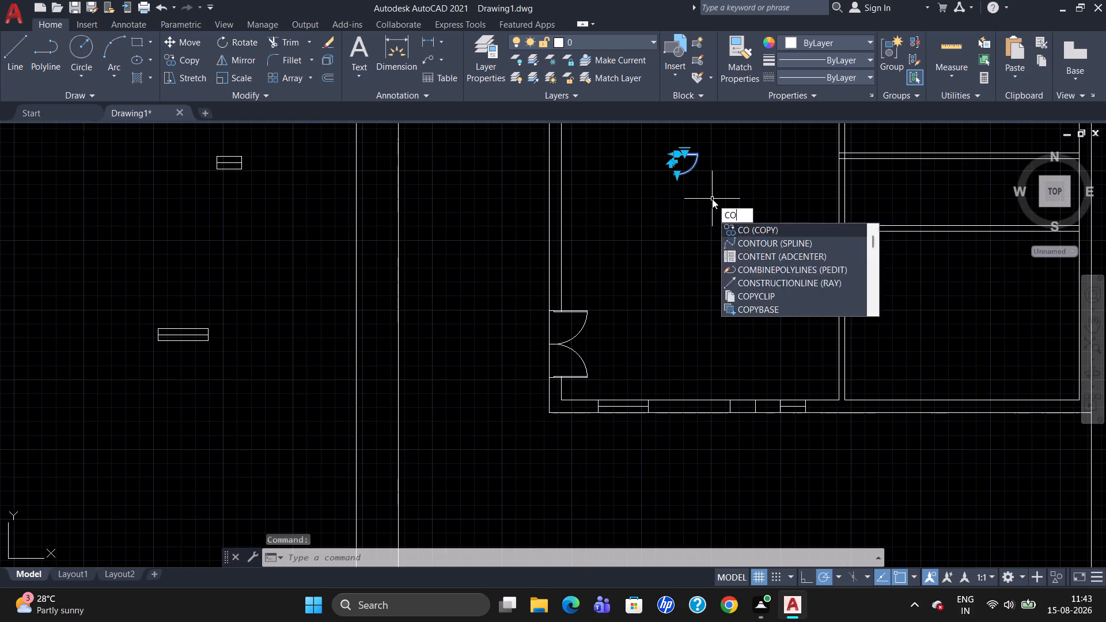
key("Return")
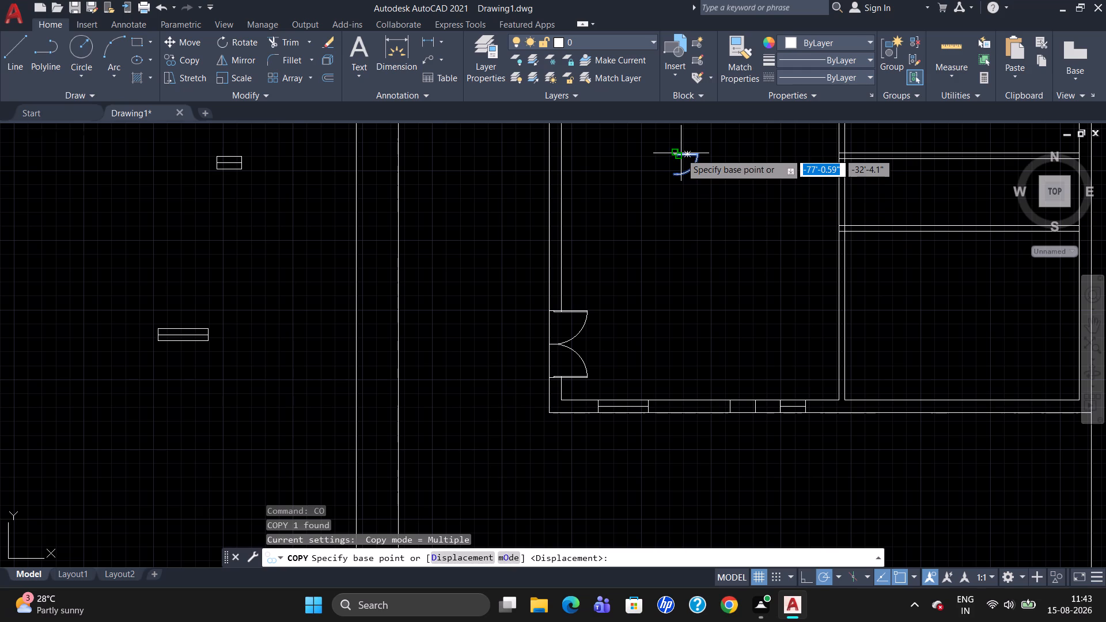
left_click(681, 152)
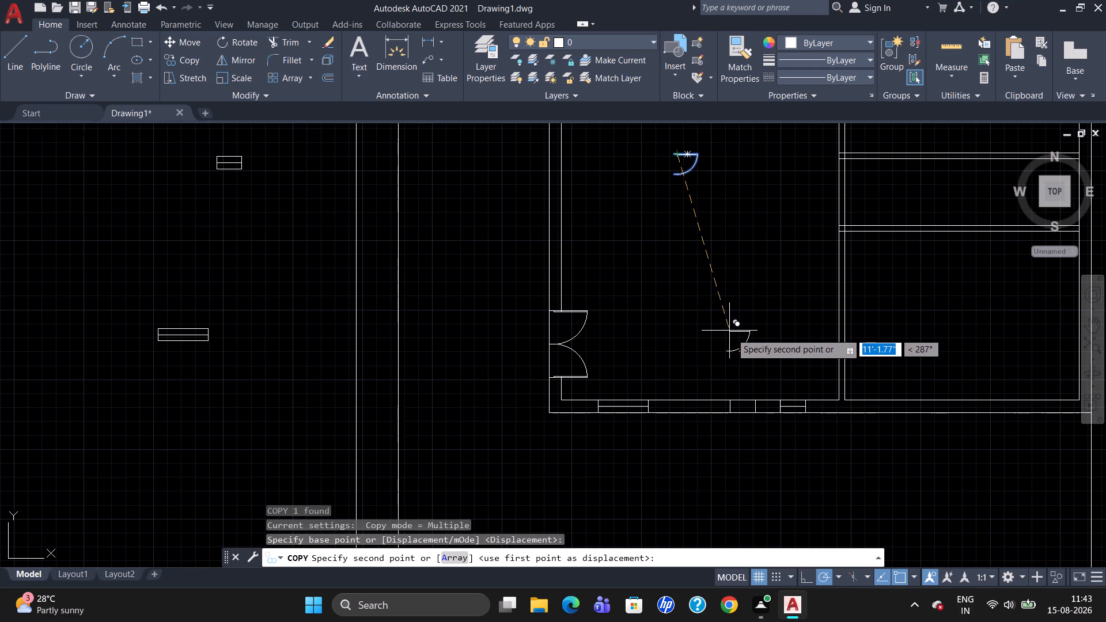
left_click(753, 356)
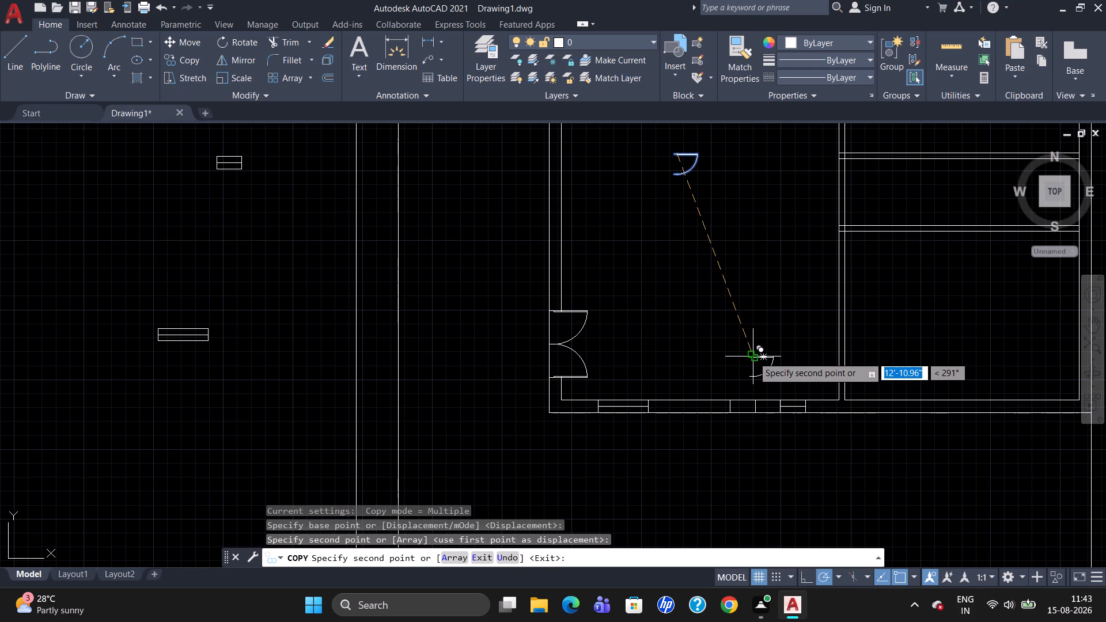
key("Escape")
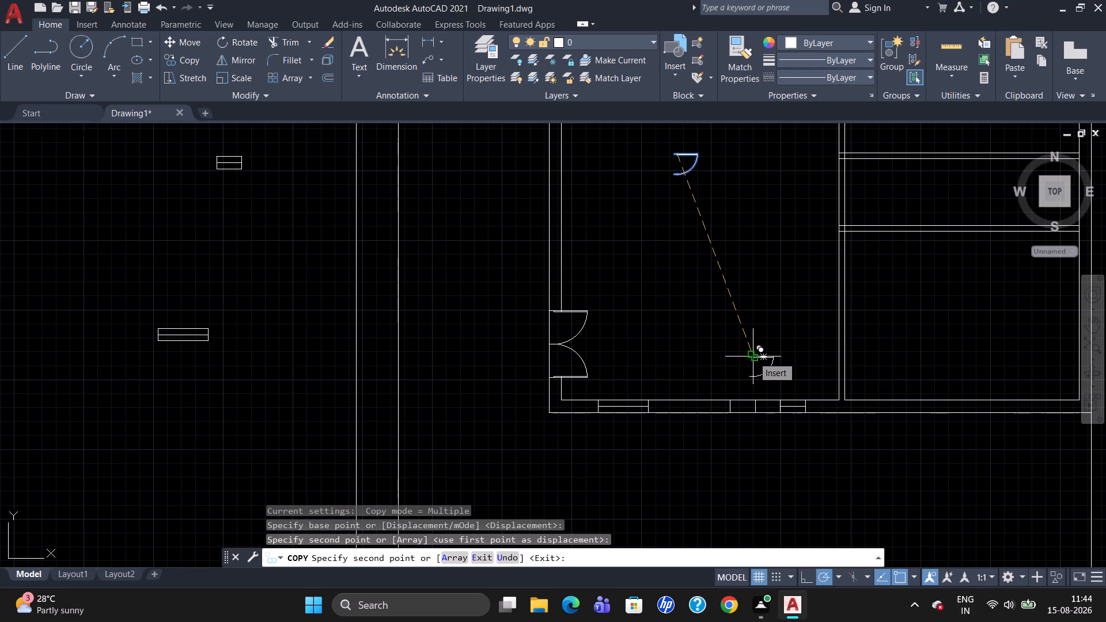
Rotate the copied door block 90° counterclockwise about its leaf's outer corner so the leaf stands vertical.
scroll(798, 385, "up", 2)
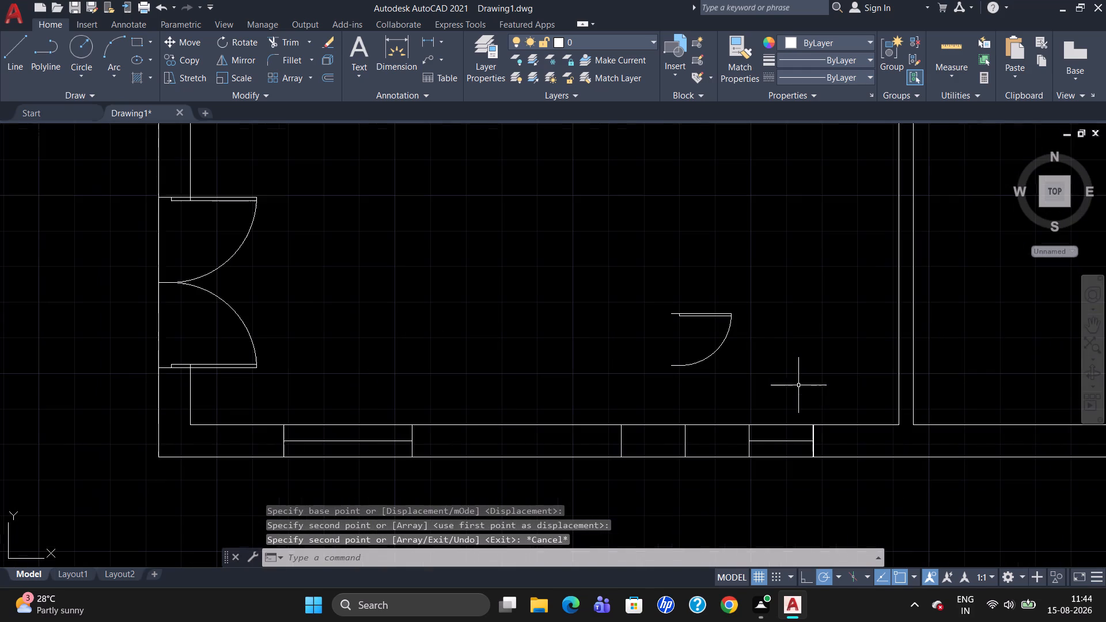
left_click(700, 314)
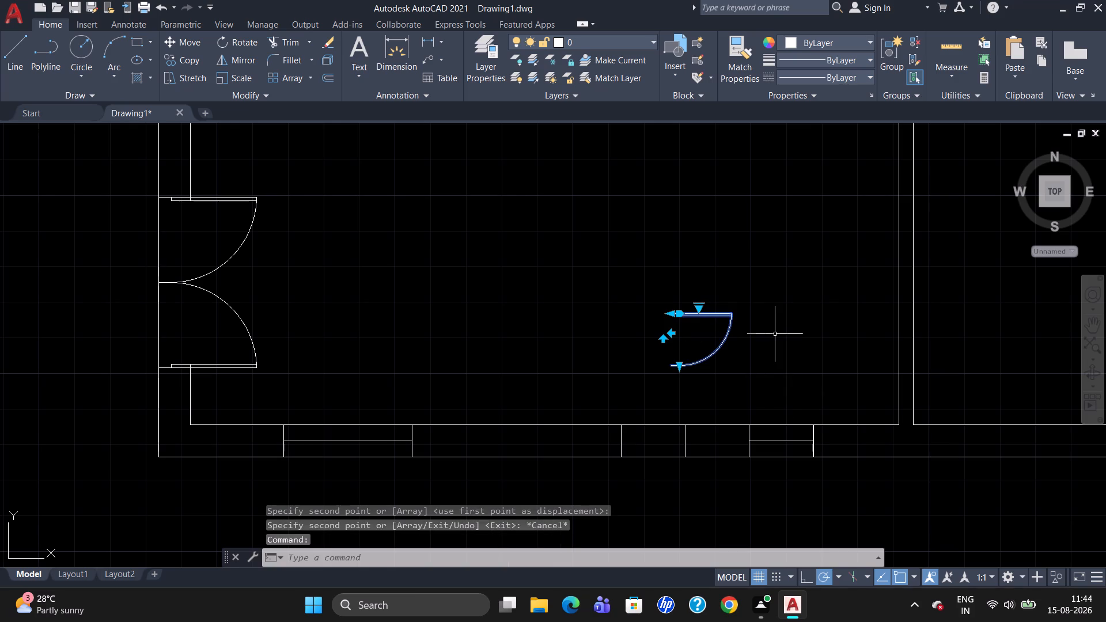
type("ro")
key("Return")
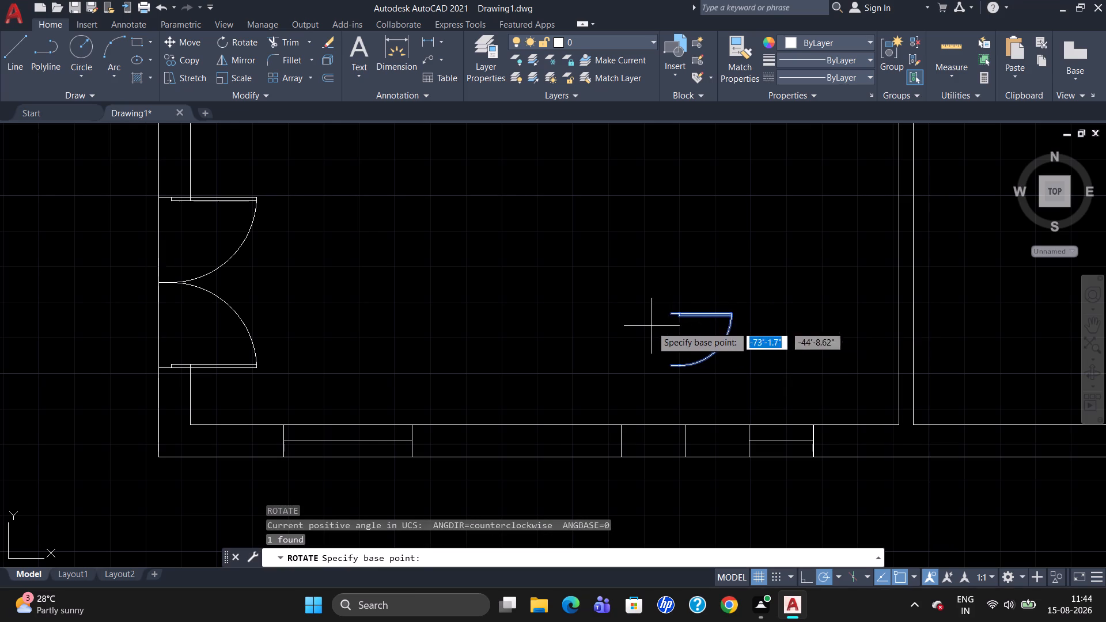
left_click(666, 312)
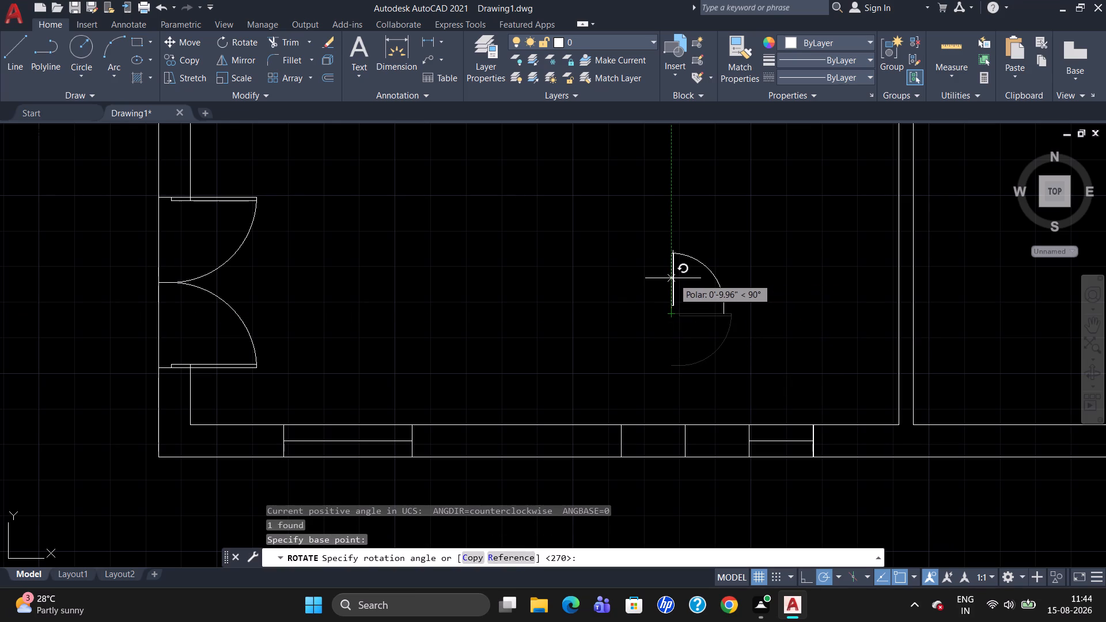
left_click(673, 278)
left_click(672, 304)
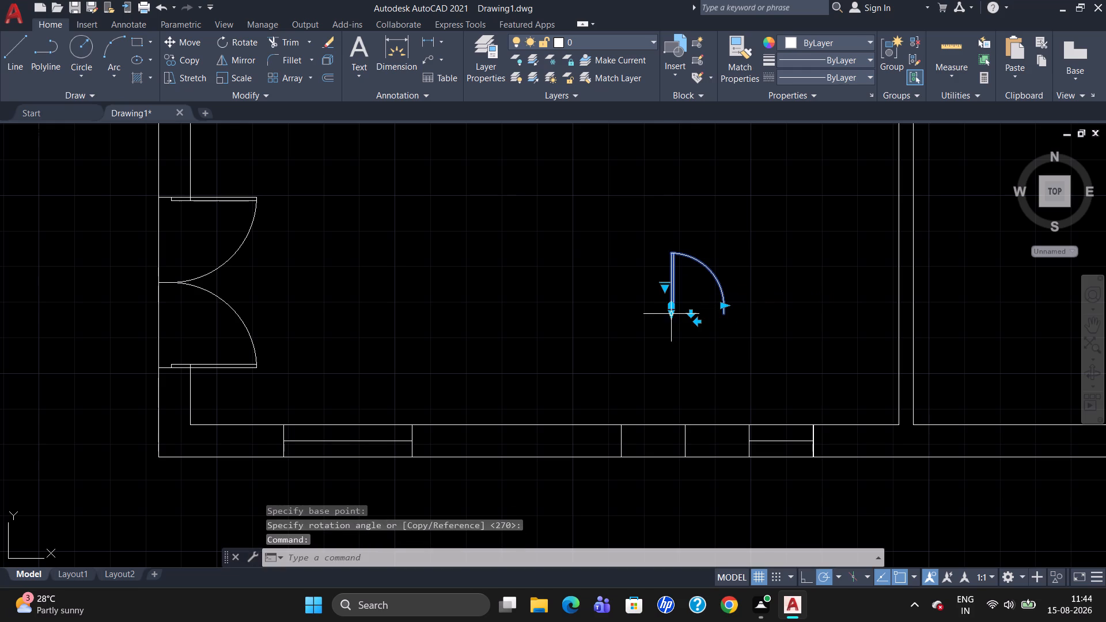
Move the rotated door by its leaf's lower outer corner onto the outer-face left corner of the bottom wall's middle opening.
key("m")
key("Return")
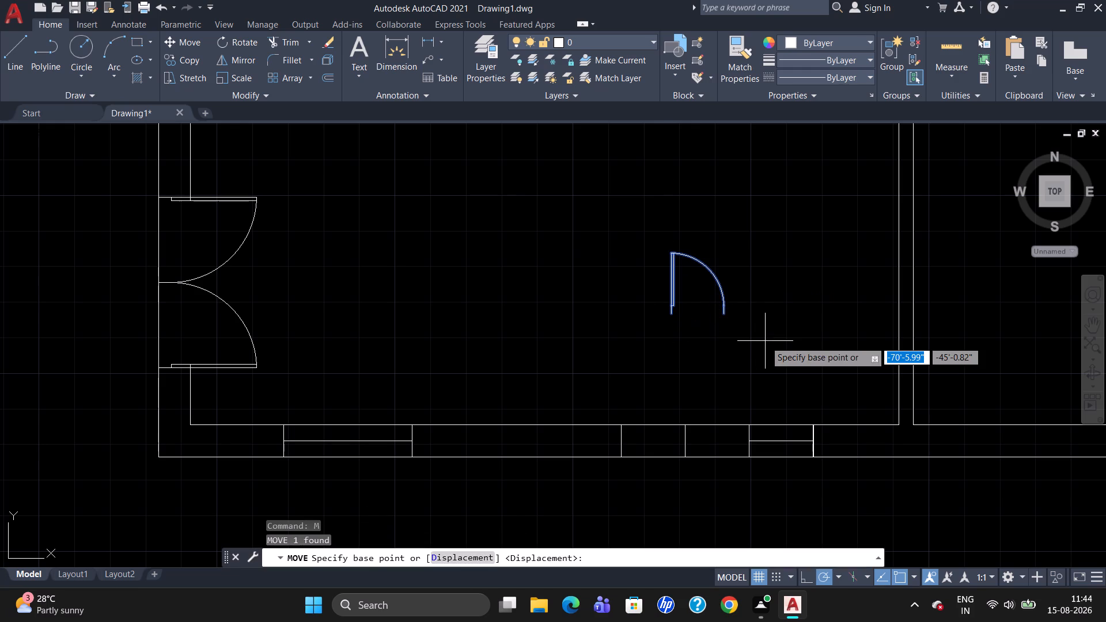
left_click(675, 316)
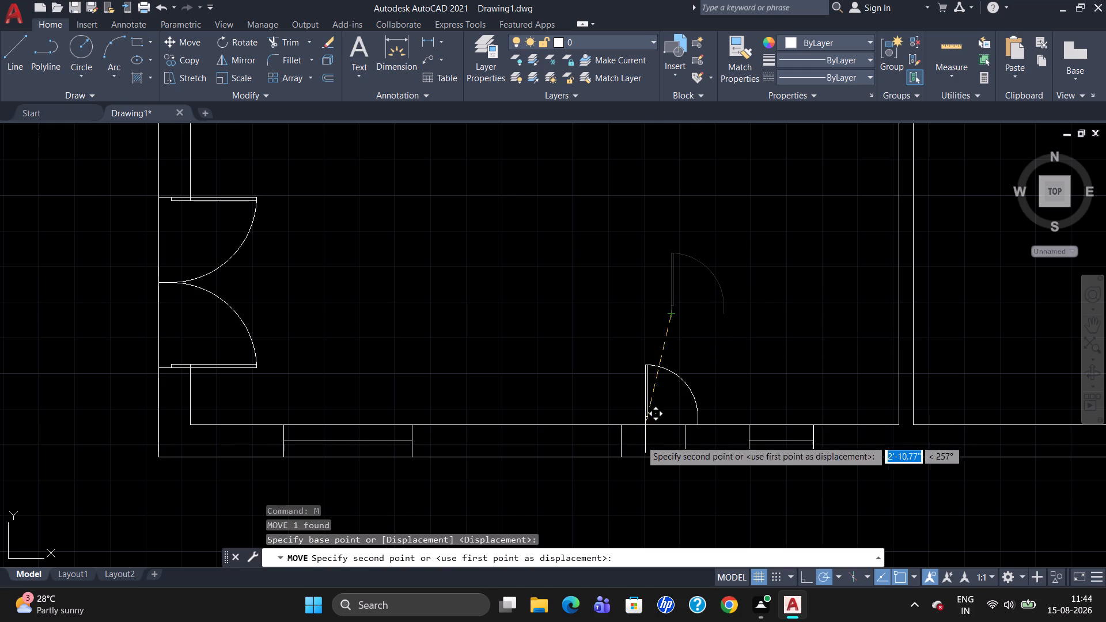
scroll(626, 448, "up", 1)
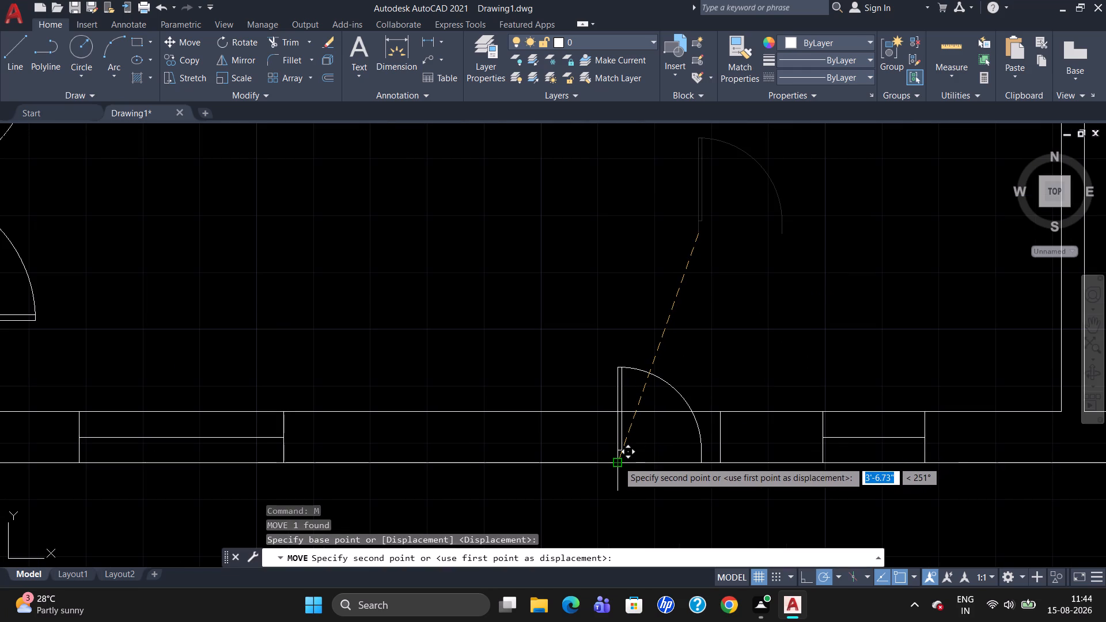
left_click(618, 461)
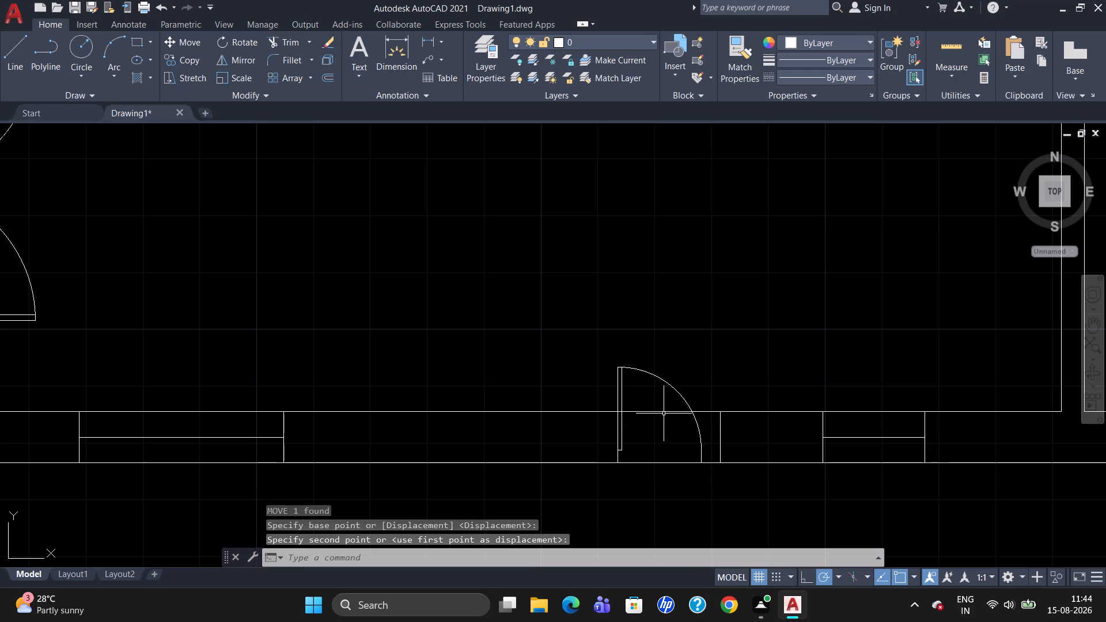
Scale the moved door up about its lower leaf corner so its swing reaches the opening's dividing line.
type("sc")
key("Return")
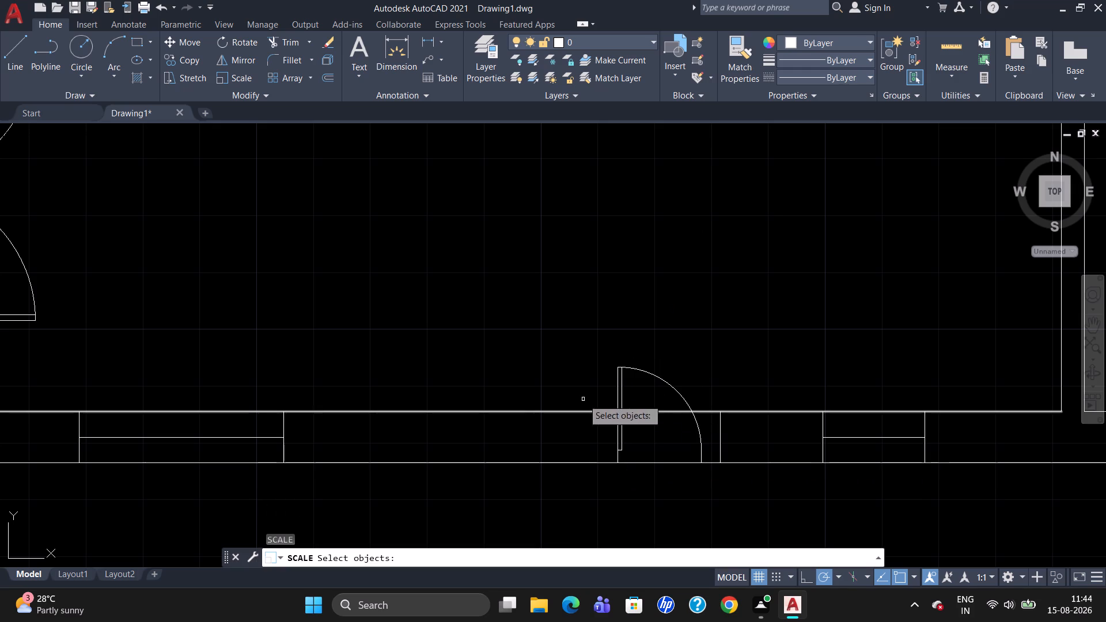
left_click(622, 397)
key("Return")
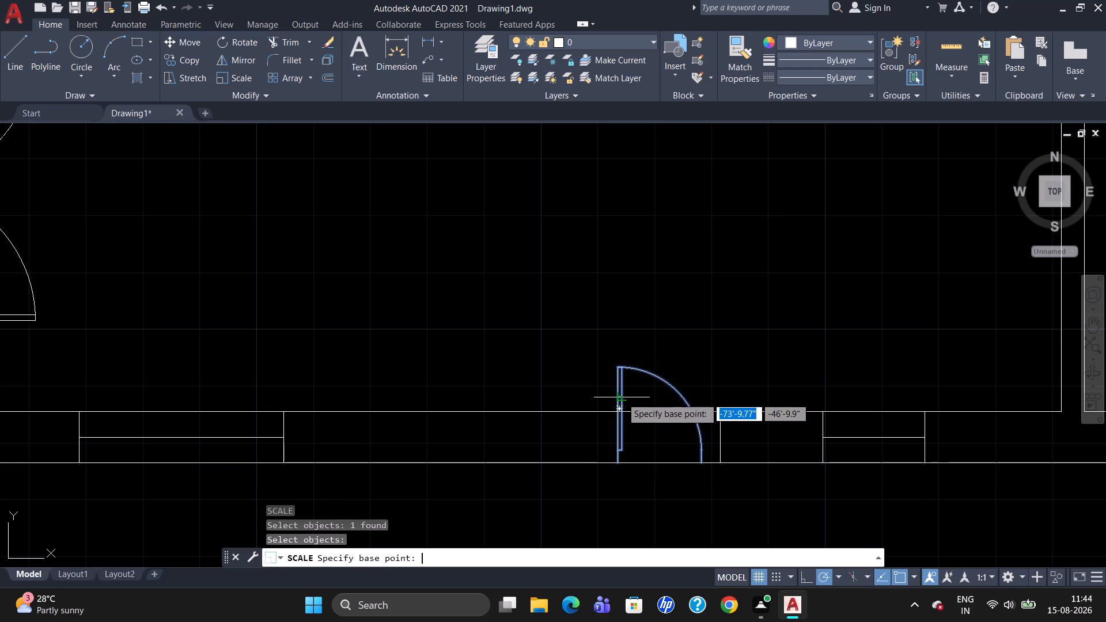
left_click(618, 464)
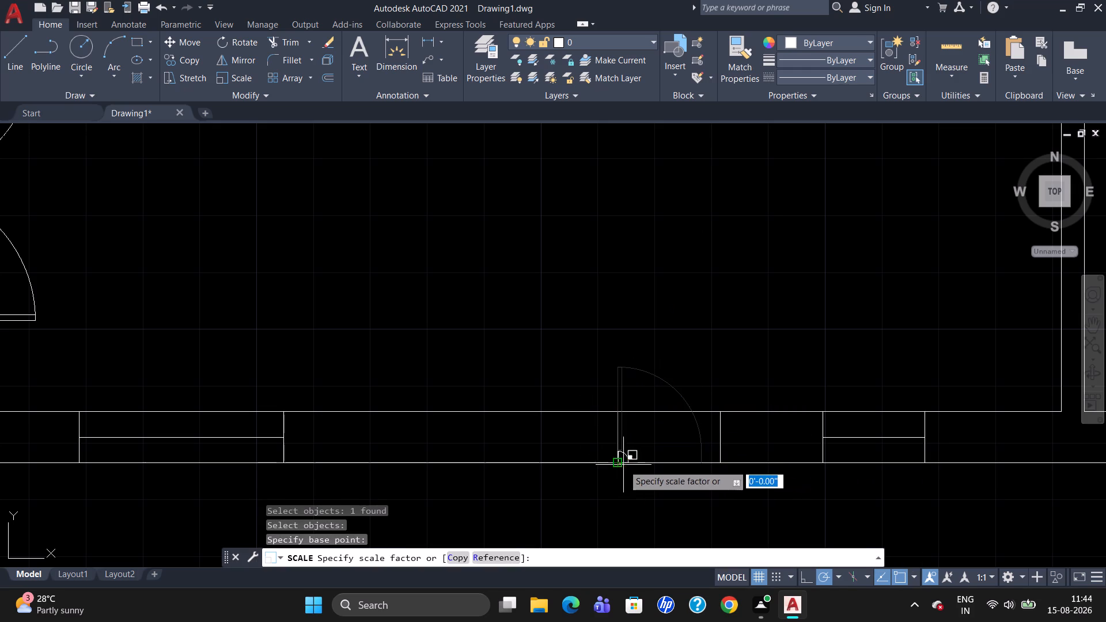
left_click(676, 459)
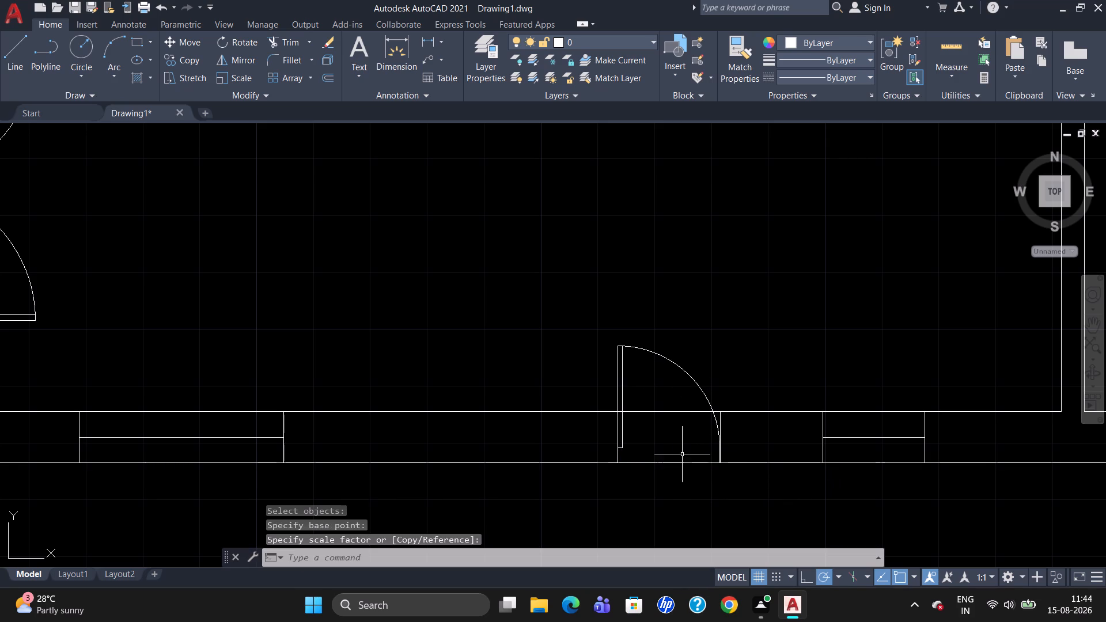
Mirror the scaled door about the opening's dividing line, keeping the original, to form a double door in the bottom wall.
left_click(617, 367)
type("mi")
key("Return")
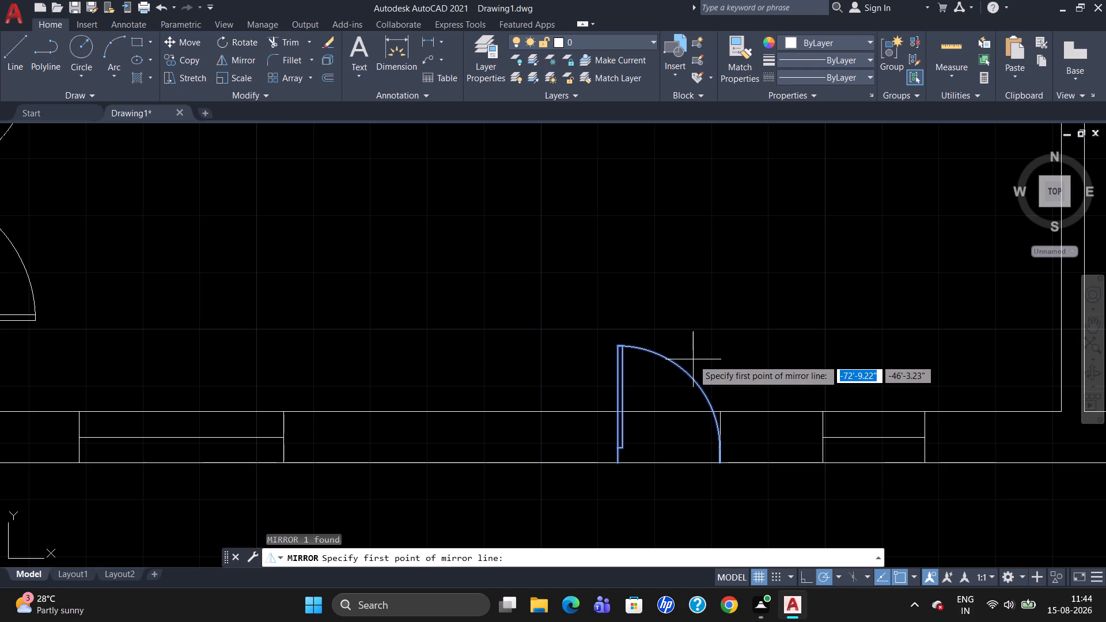
left_click(721, 412)
left_click(722, 464)
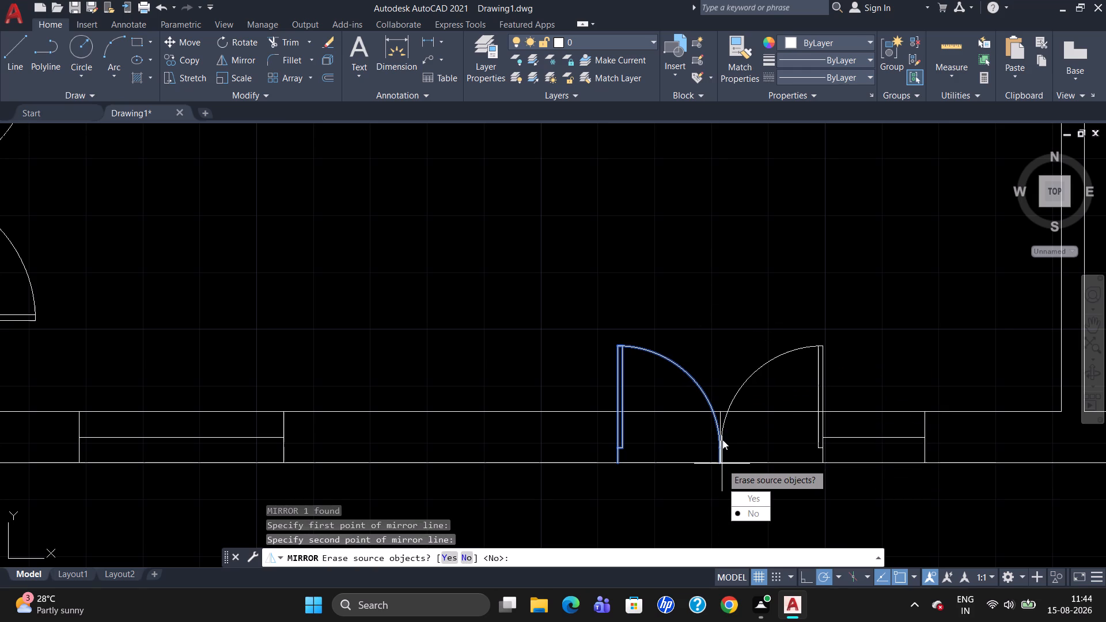
left_click_drag(738, 516, 722, 464)
Trim the bottom wall's inner face line out of both halves of the new double-door opening.
scroll(741, 370, "up", 1)
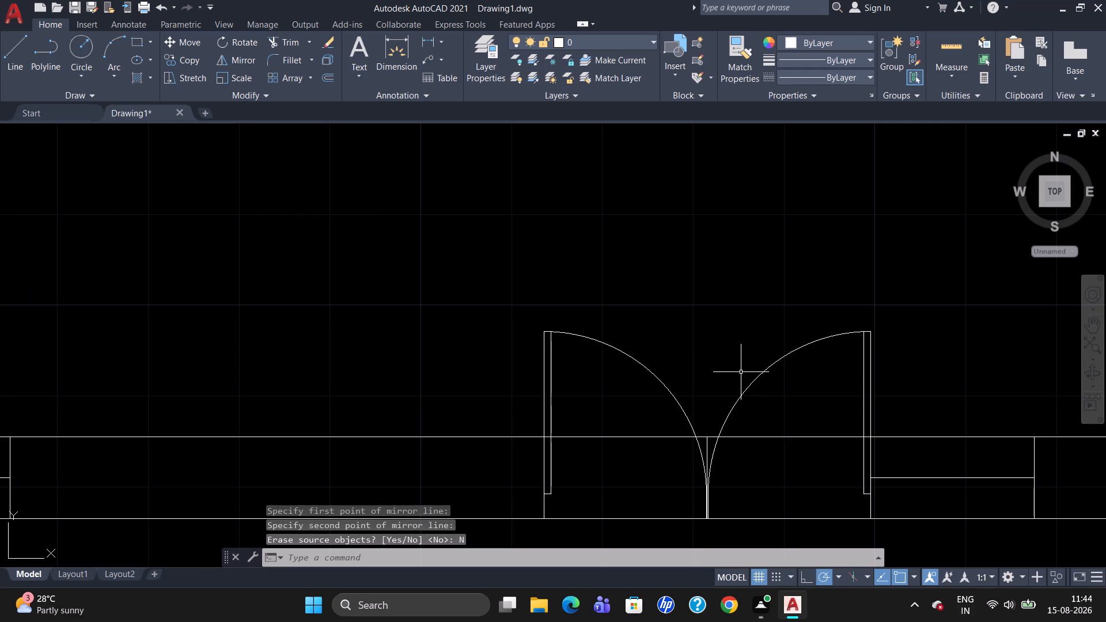
type("tr")
key("Return")
key("Return")
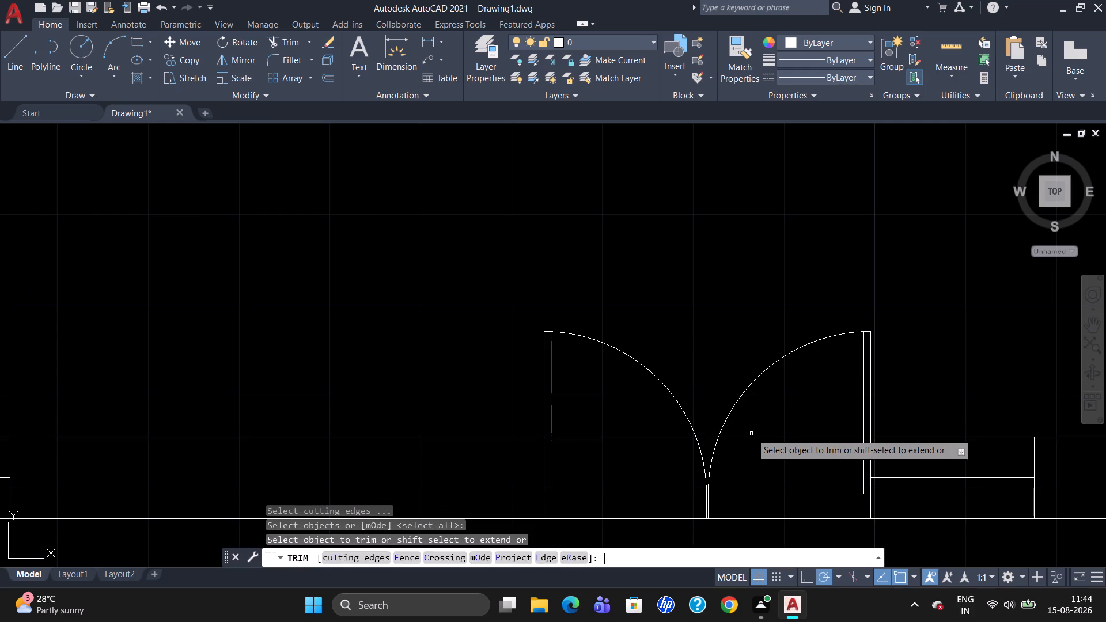
left_click(749, 438)
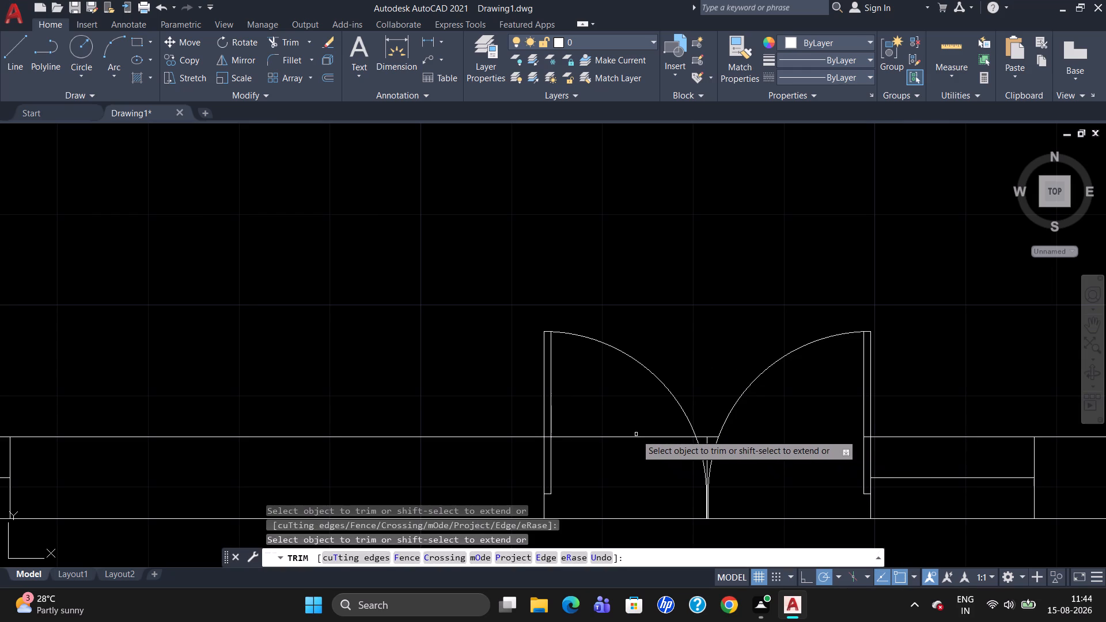
left_click(636, 437)
key("Escape")
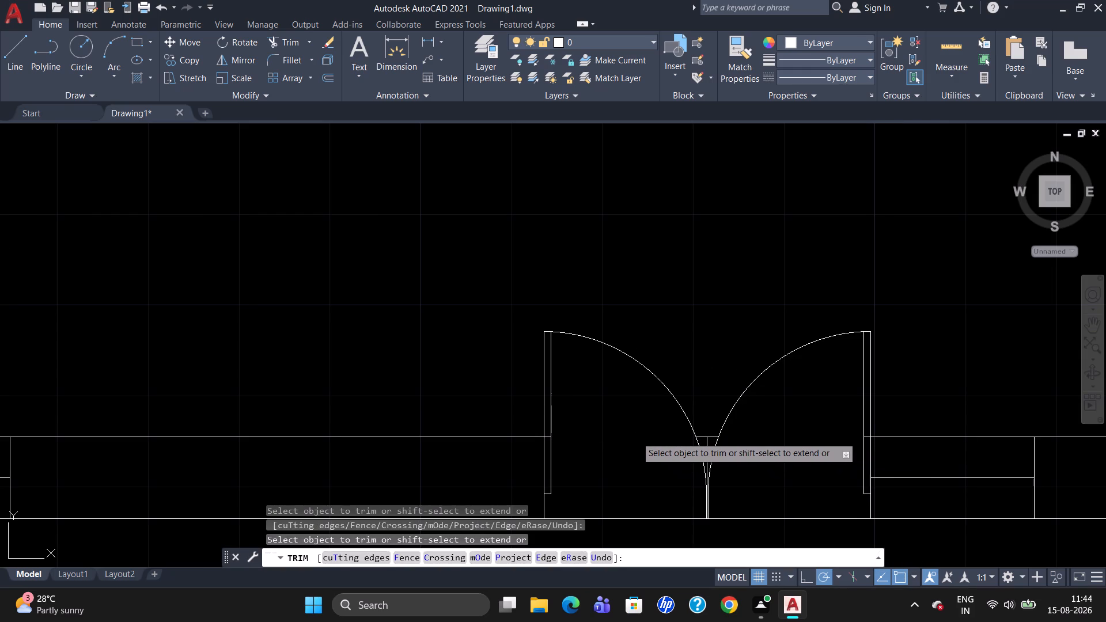
Erase the opening's dividing line and the leftover inner wall stub between the bottom double door's two swings.
scroll(670, 437, "up", 2)
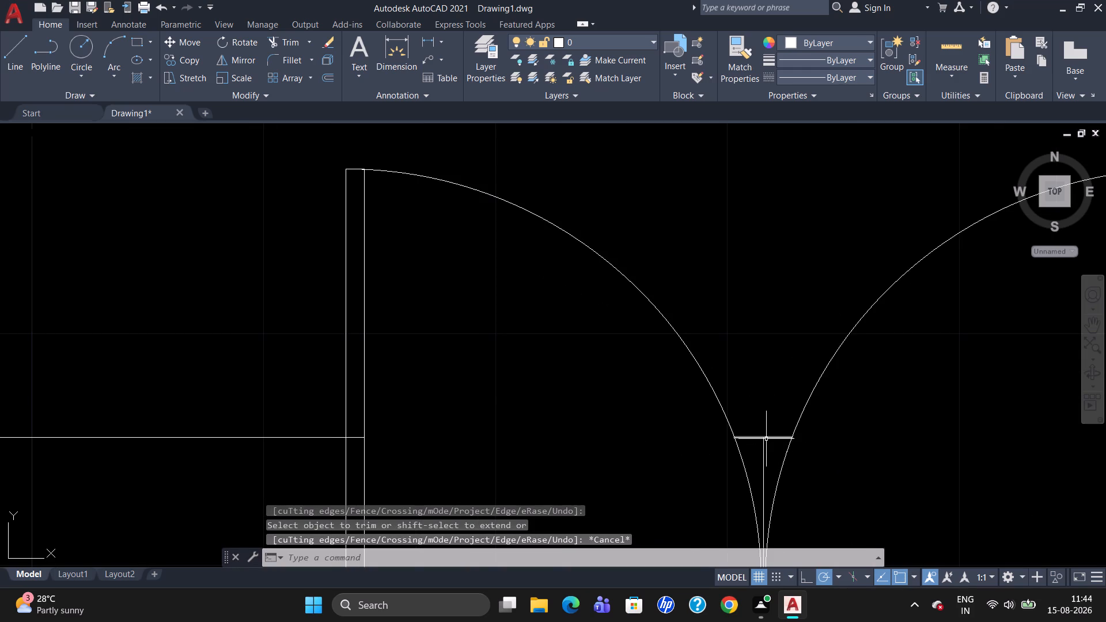
left_click(765, 439)
left_click(776, 437)
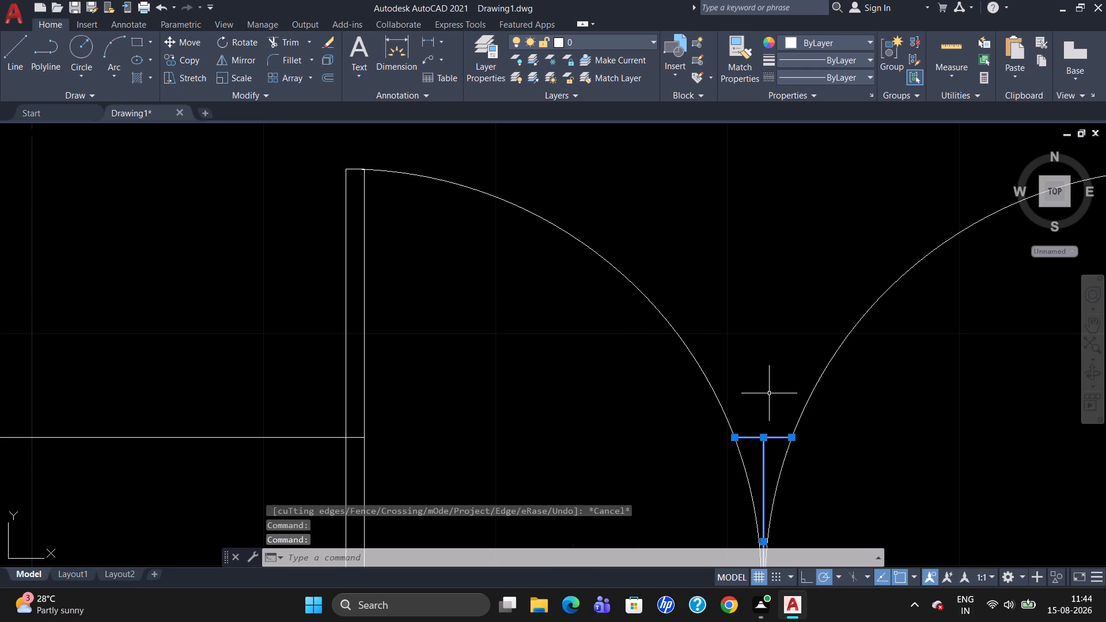
key("Delete")
Copy the bottom wall's wider window symbol about 15'-11" horizontally along the wall into the lower-right room's bottom wall.
scroll(768, 395, "down", 3)
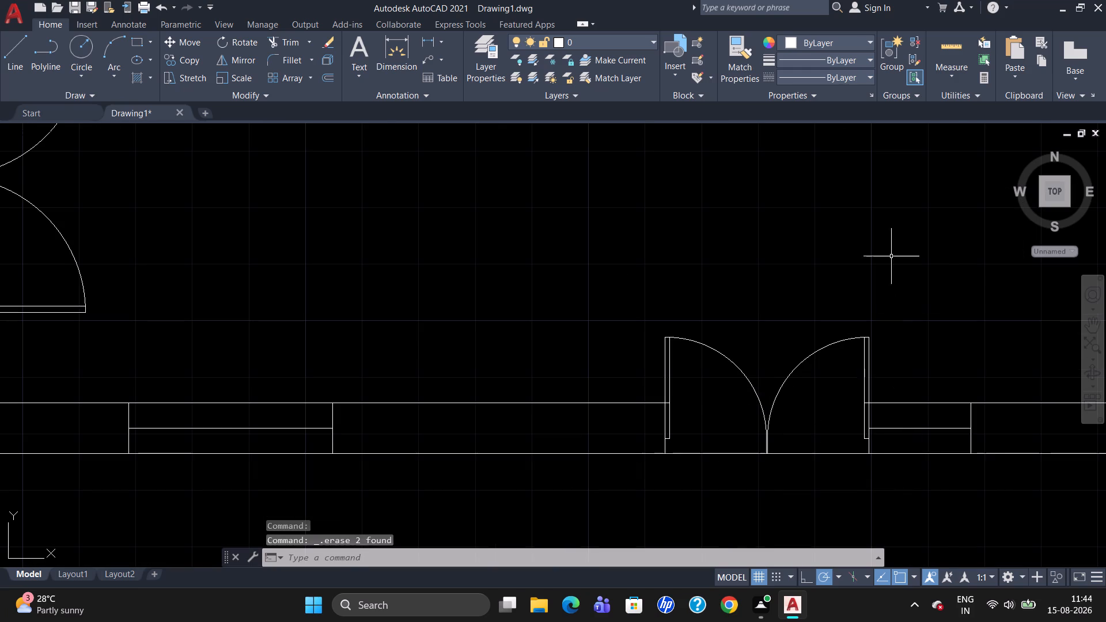
scroll(889, 261, "down", 3)
scroll(914, 211, "up", 1)
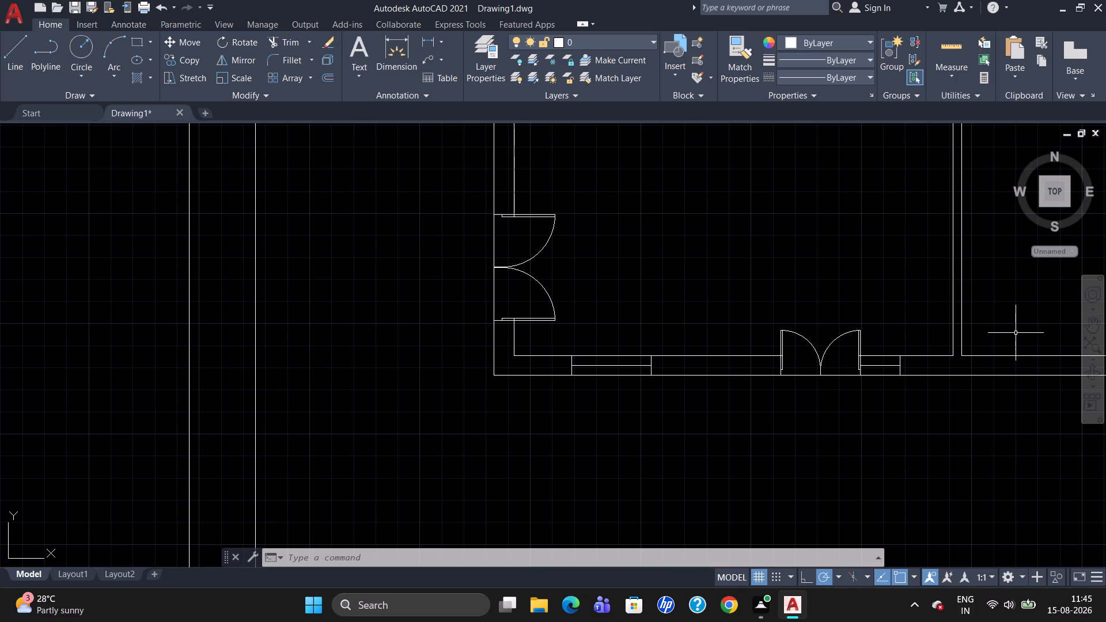
scroll(1017, 350, "up", 1)
scroll(934, 348, "down", 1)
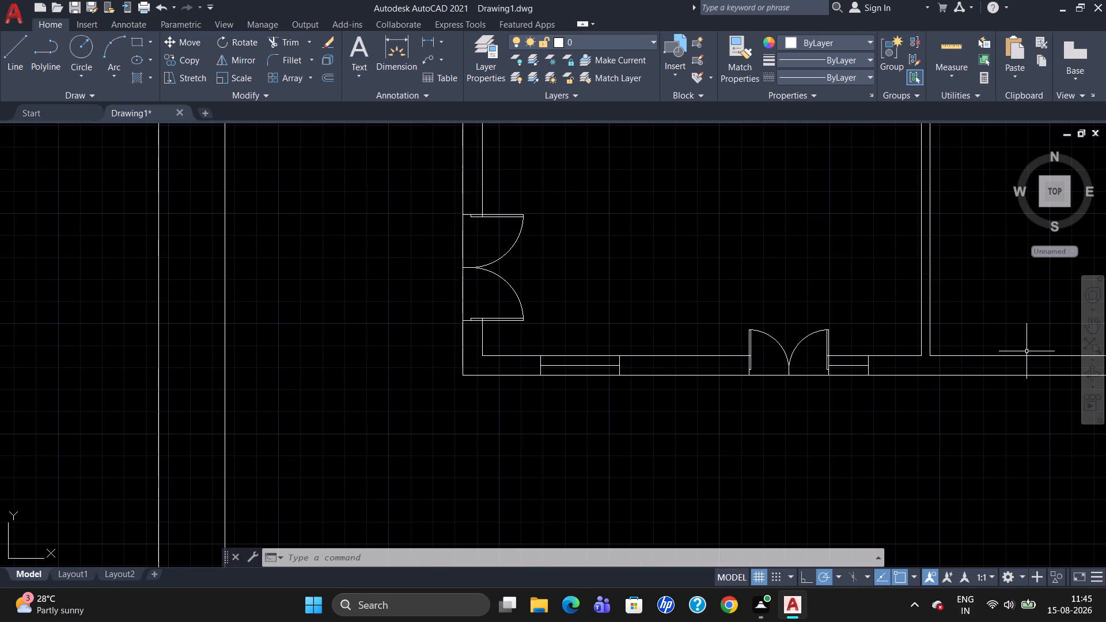
scroll(1017, 354, "up", 1)
scroll(1016, 355, "down", 1)
left_click(575, 366)
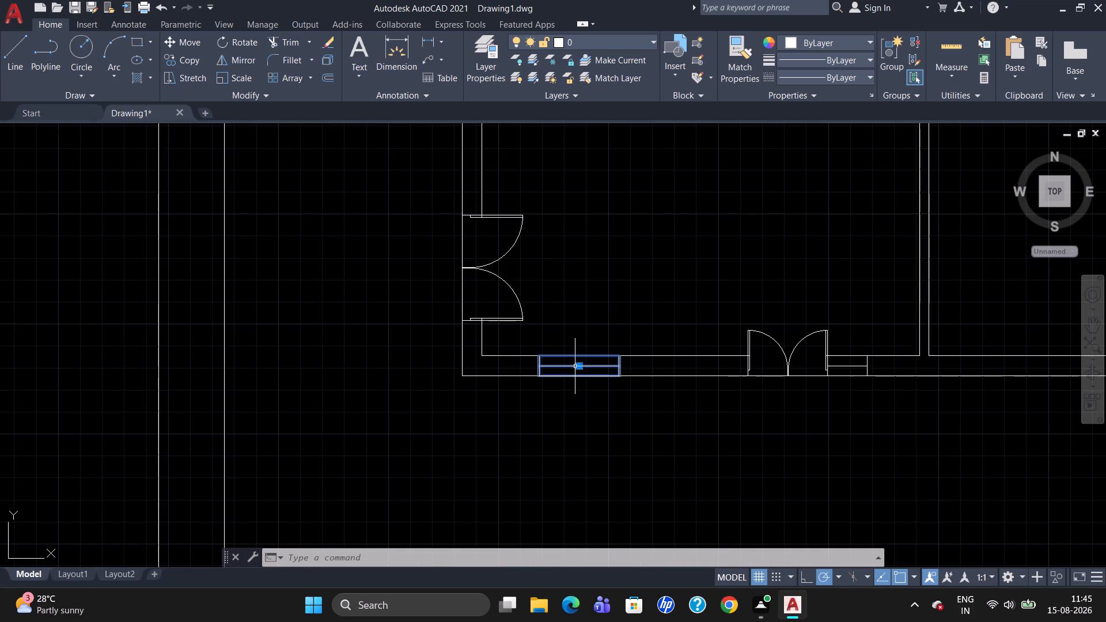
type("co")
key("Return")
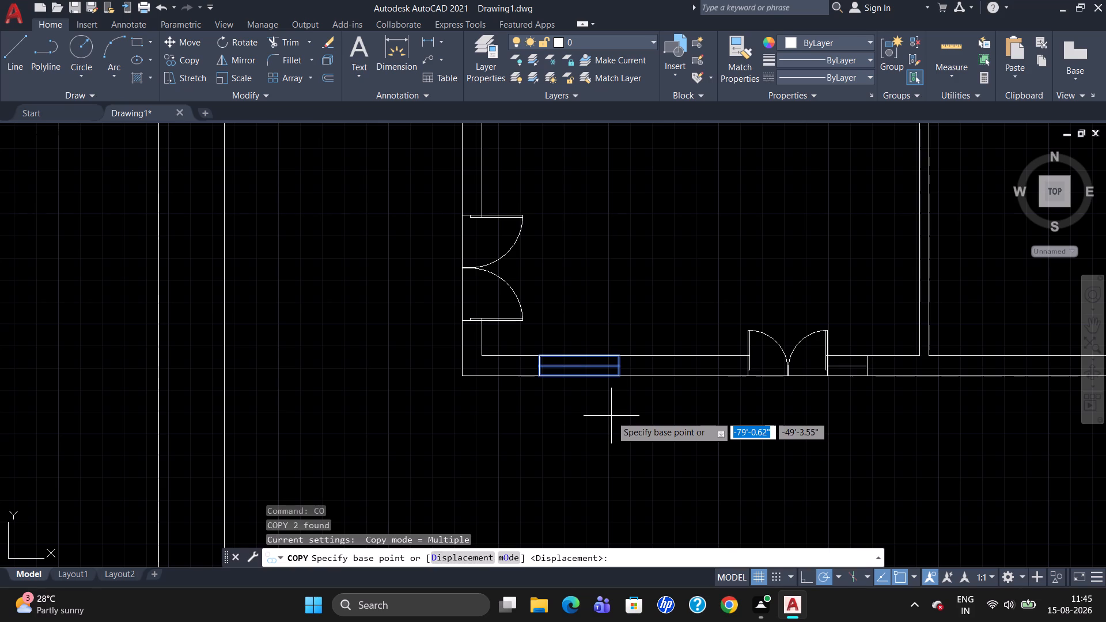
left_click(578, 364)
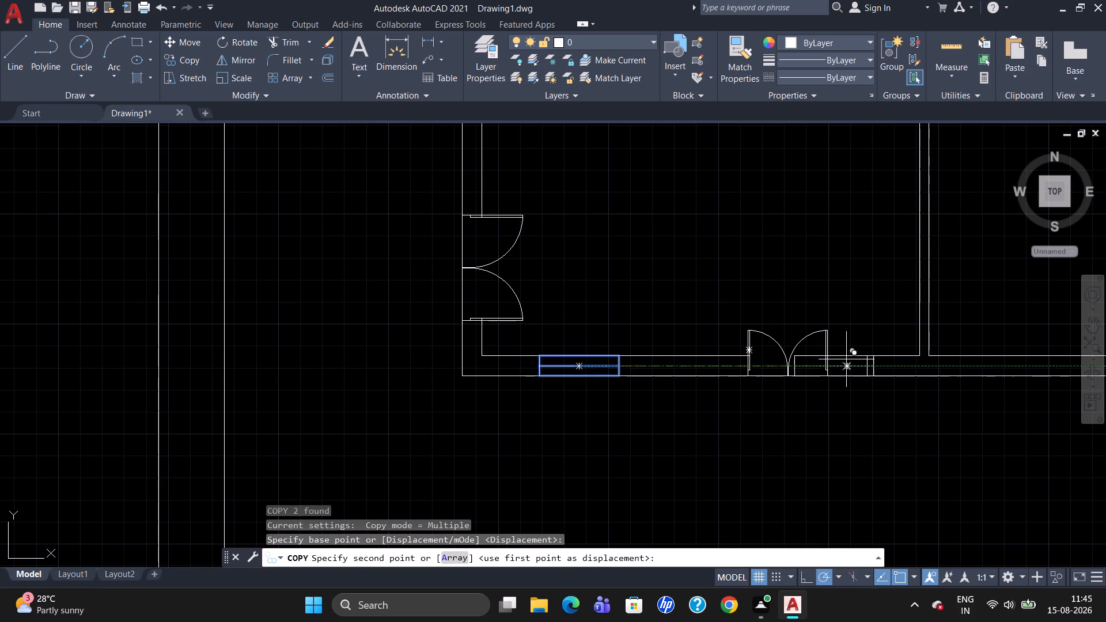
left_click(999, 363)
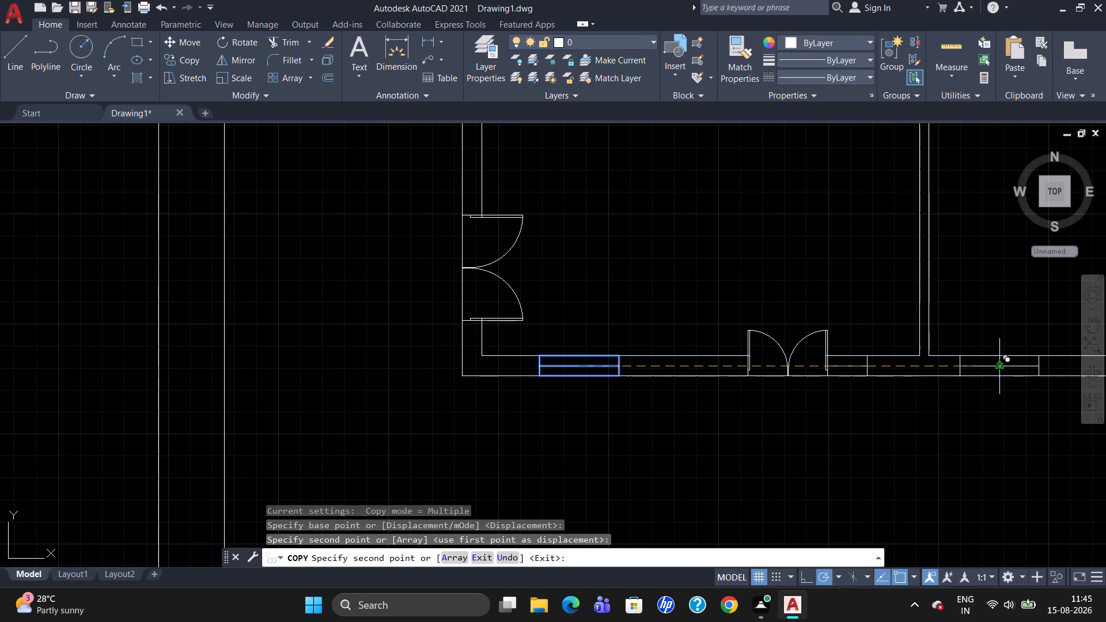
key("Escape")
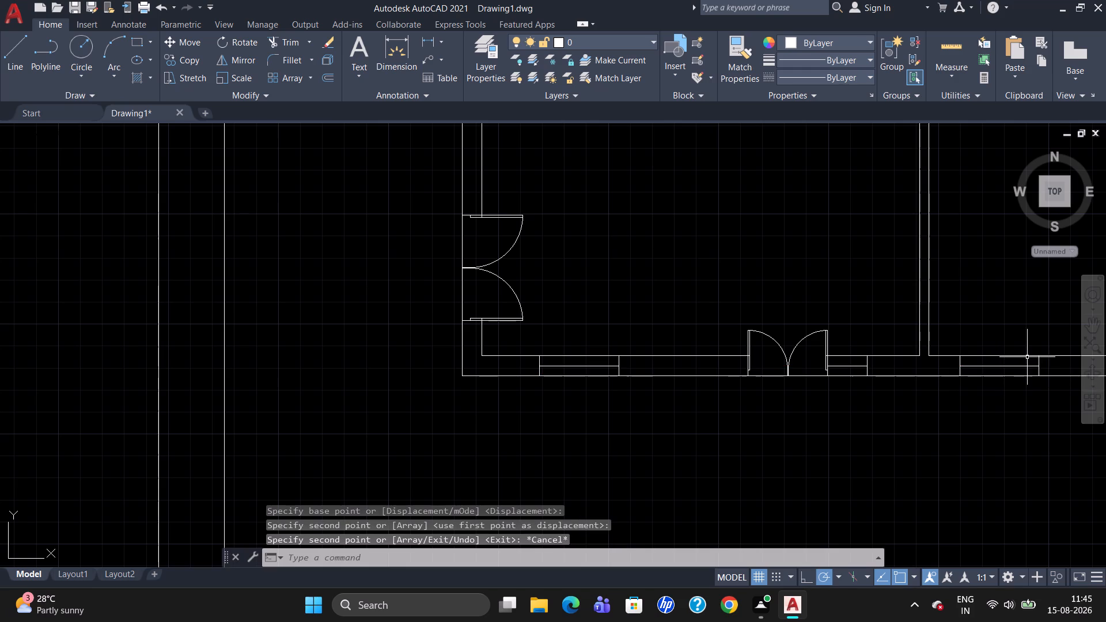
Copy the lower-right room's bottom window symbol about 5'-7" at 38° into the open space inside that room.
scroll(1028, 356, "down", 2)
scroll(1052, 271, "up", 5)
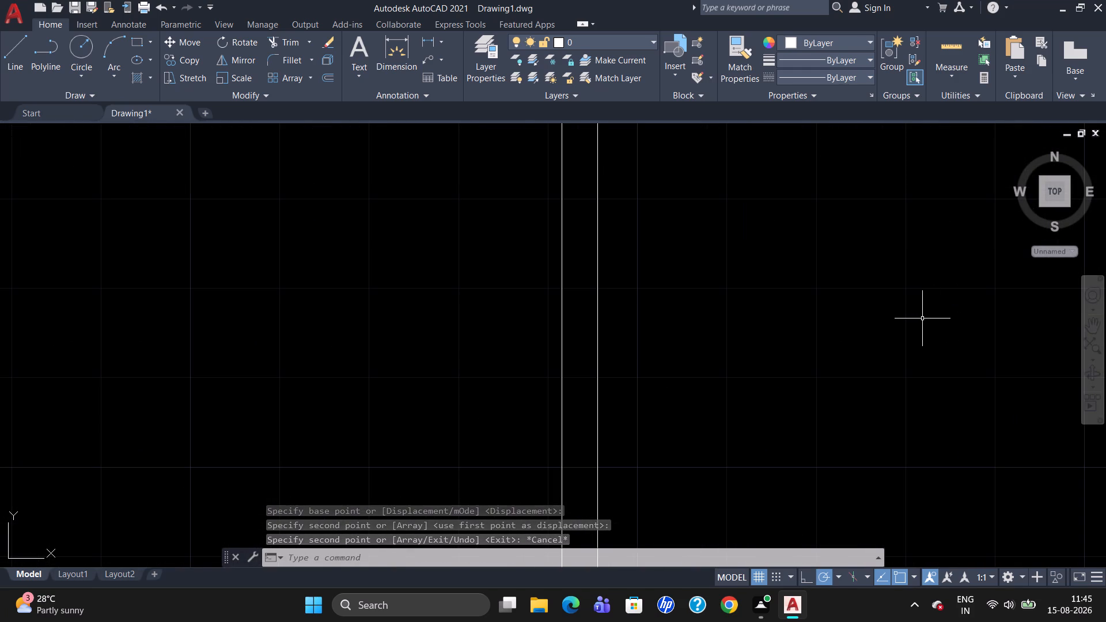
scroll(937, 313, "down", 4)
scroll(997, 365, "up", 4)
scroll(857, 354, "down", 6)
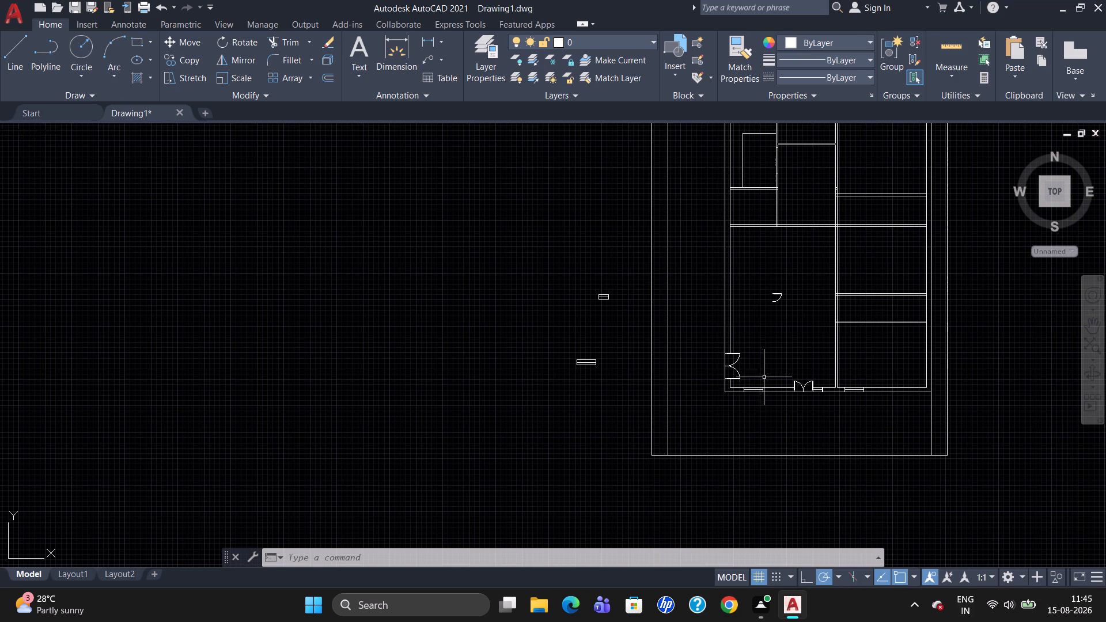
scroll(863, 393, "up", 1)
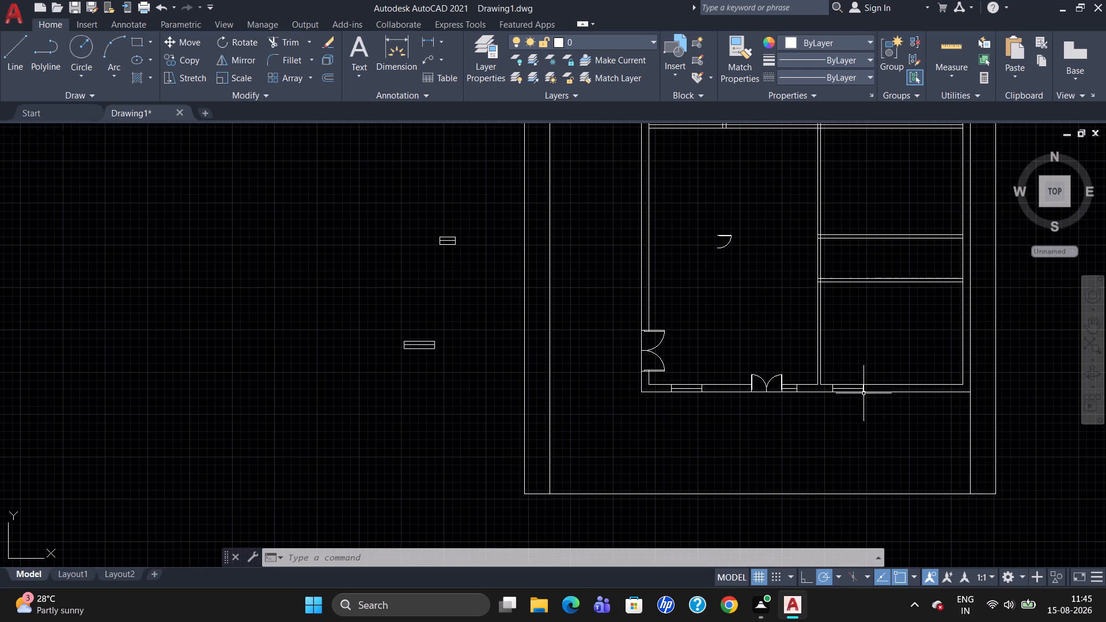
left_click(853, 389)
type("co")
key("Return")
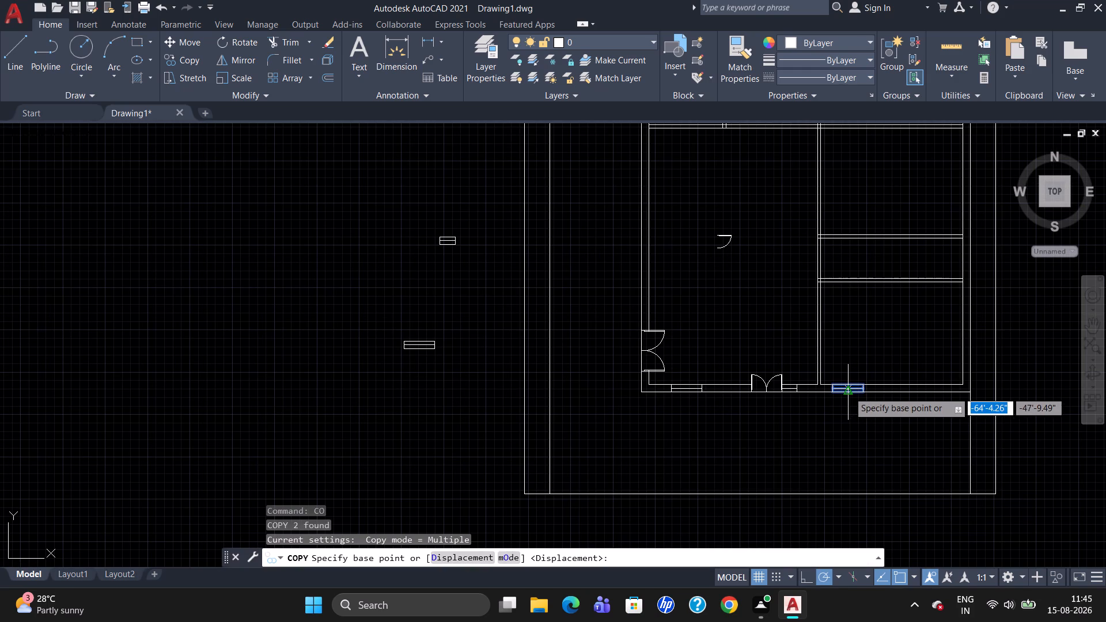
left_click(849, 390)
left_click(892, 358)
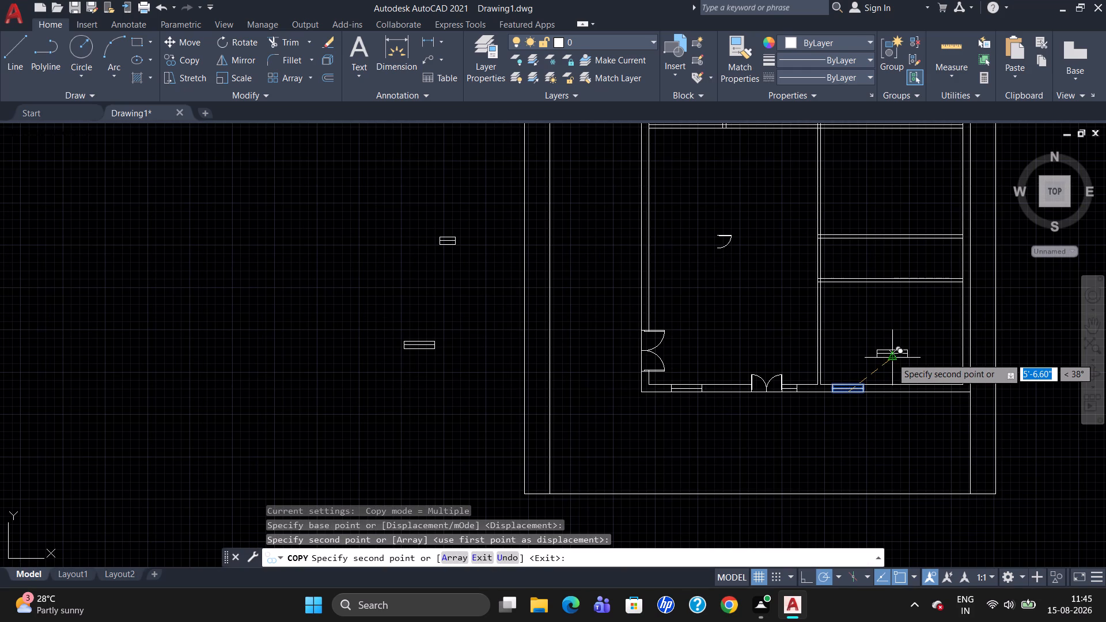
key("Escape")
Rotate the copied window symbol inside the room 90° about its centre so it stands vertical.
left_click(892, 358)
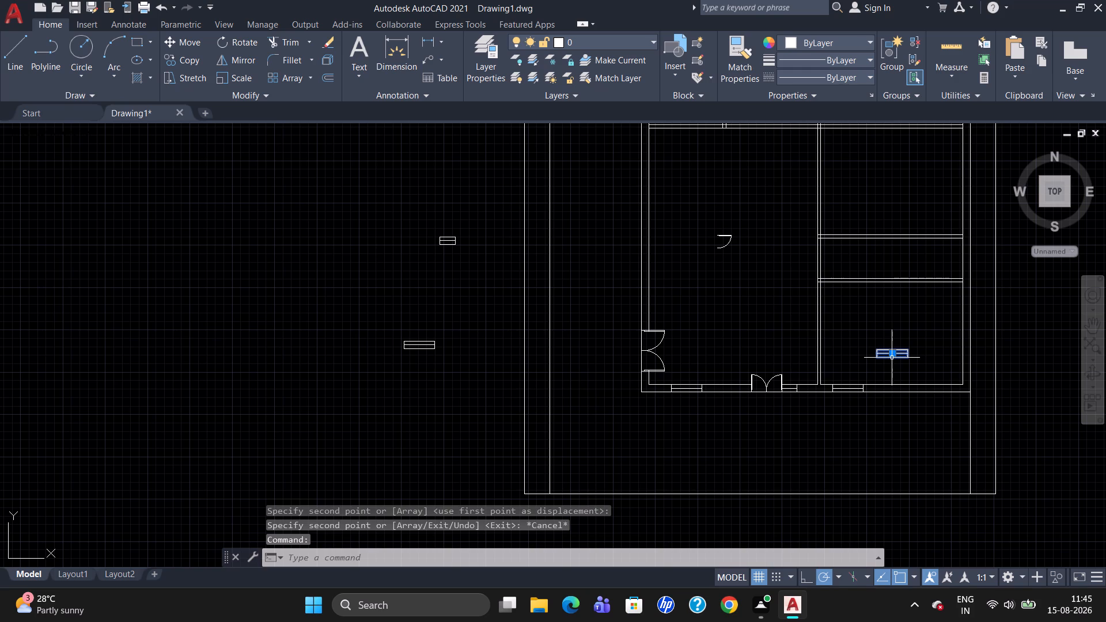
type("ro")
key("Return")
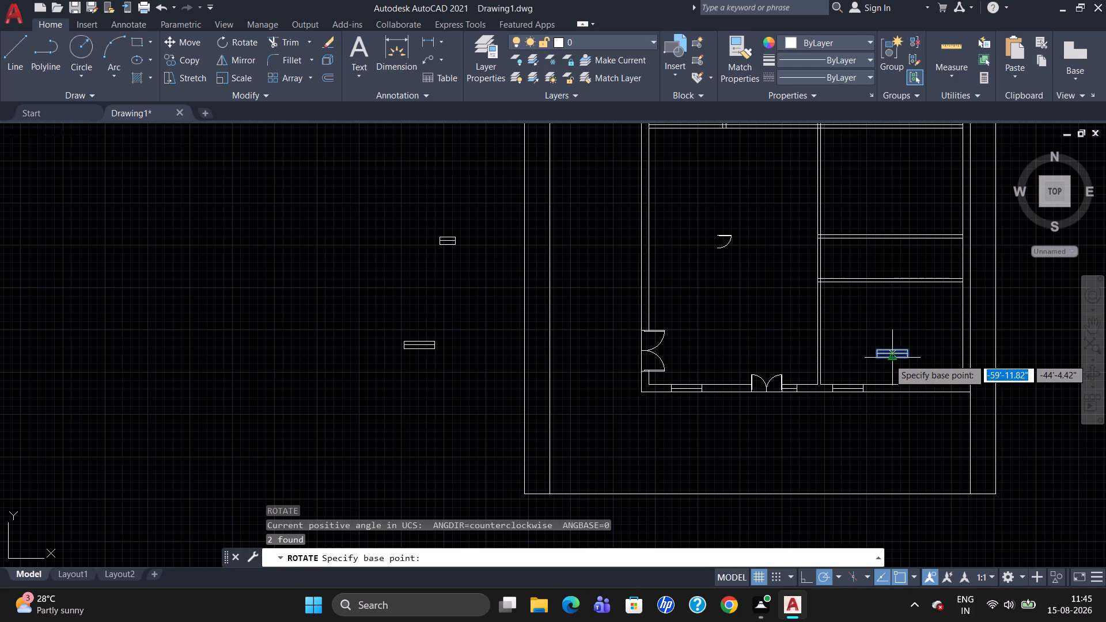
left_click(891, 354)
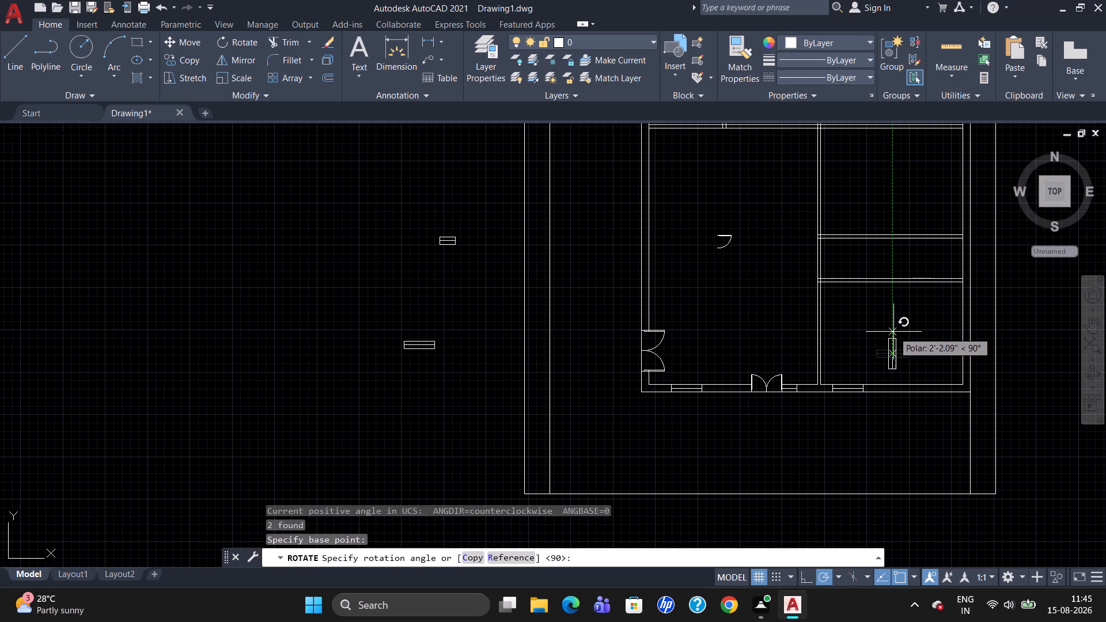
left_click(893, 332)
Copy the vertical window symbol from its centre about 7'-4" at 354° into the lower-right room's right wall.
left_click(891, 354)
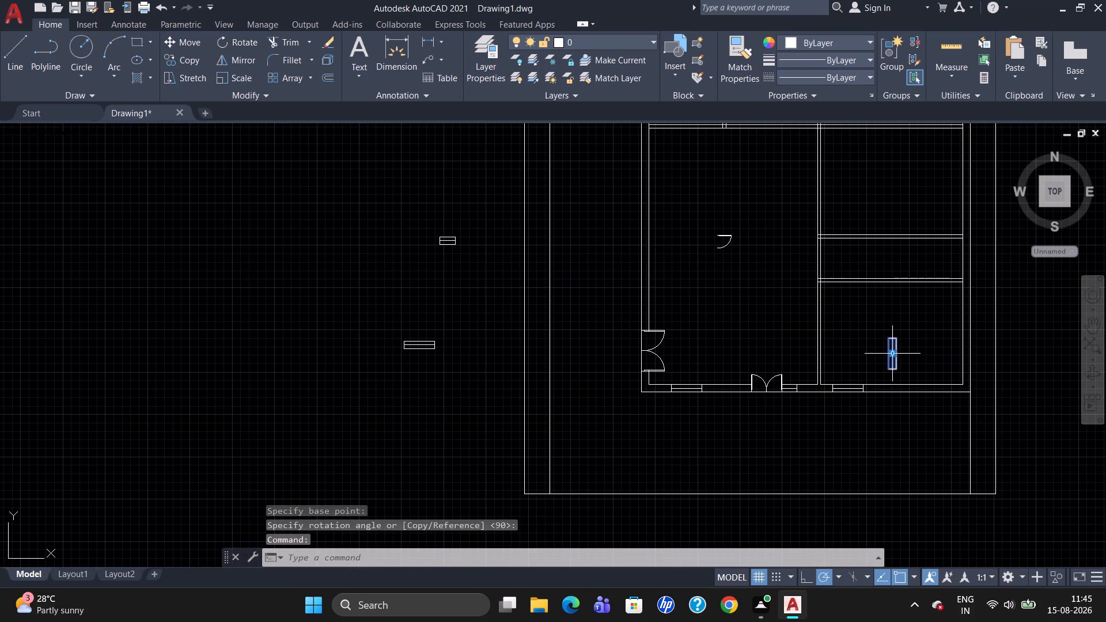
type("co")
key("Return")
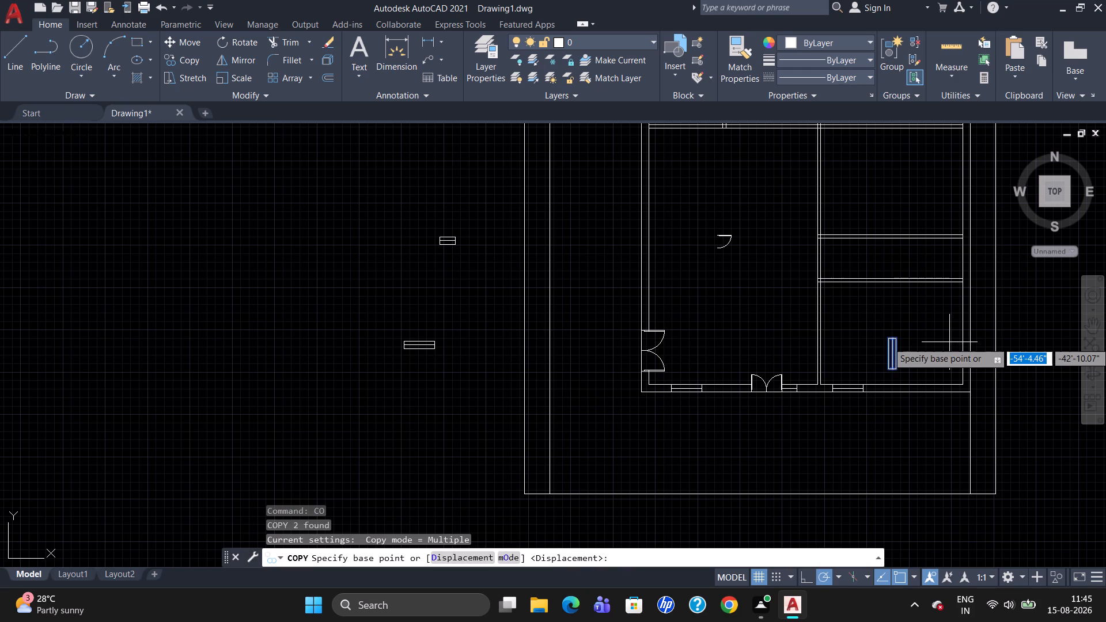
left_click(889, 354)
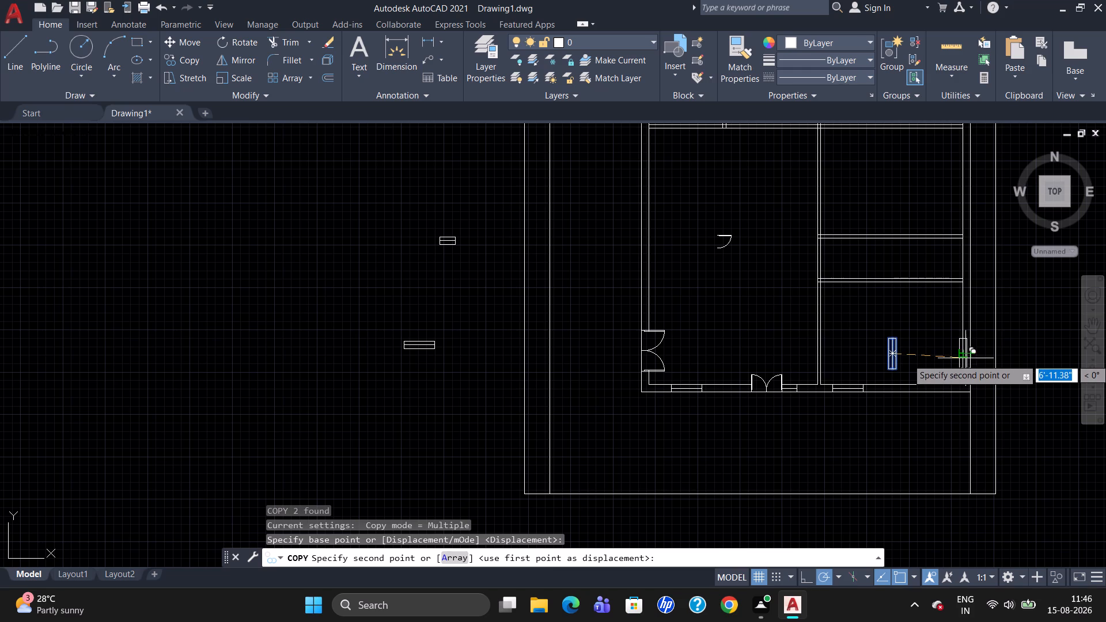
scroll(968, 357, "up", 2)
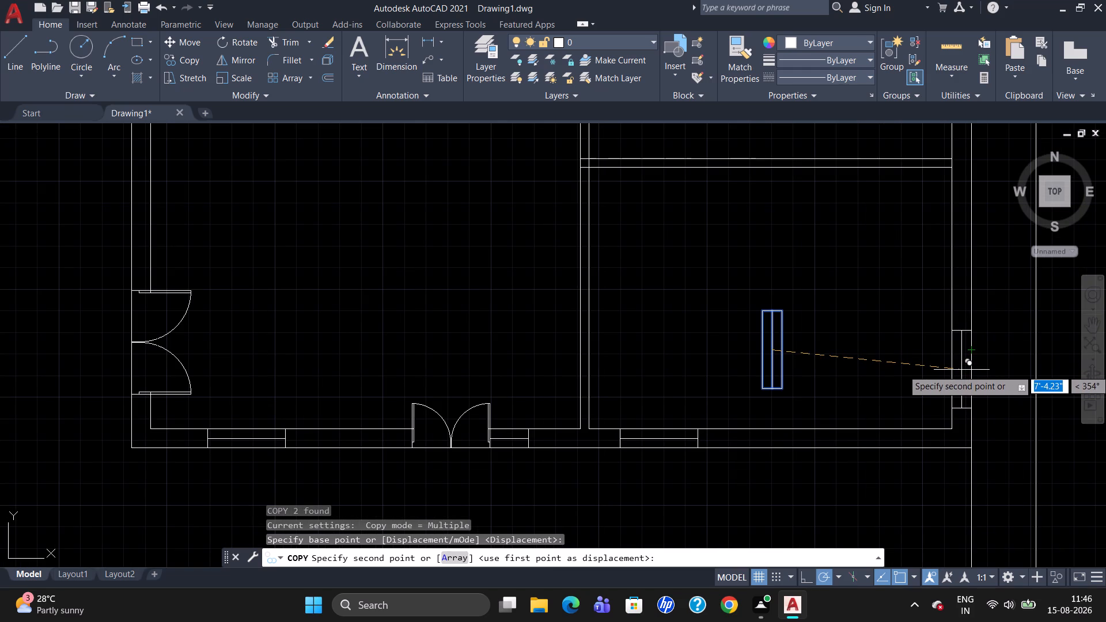
left_click(961, 370)
key("Escape")
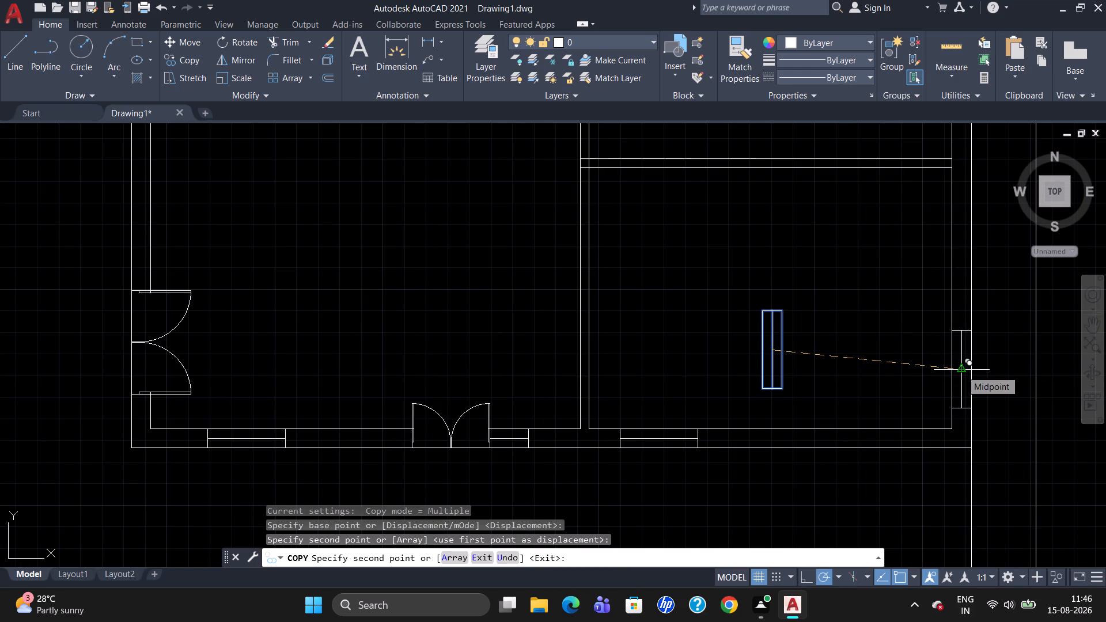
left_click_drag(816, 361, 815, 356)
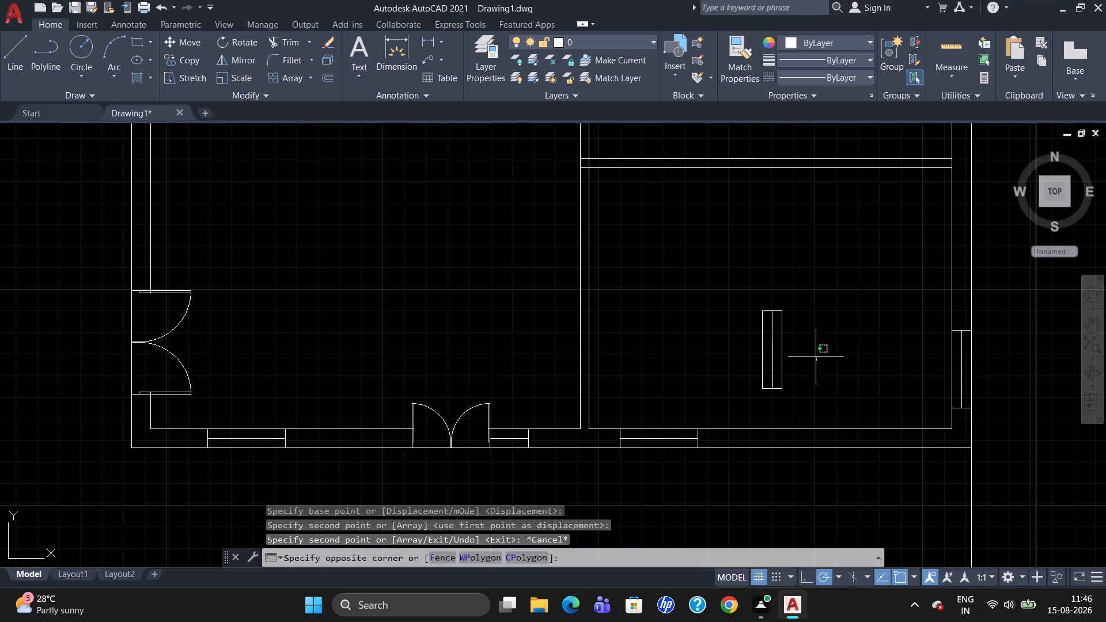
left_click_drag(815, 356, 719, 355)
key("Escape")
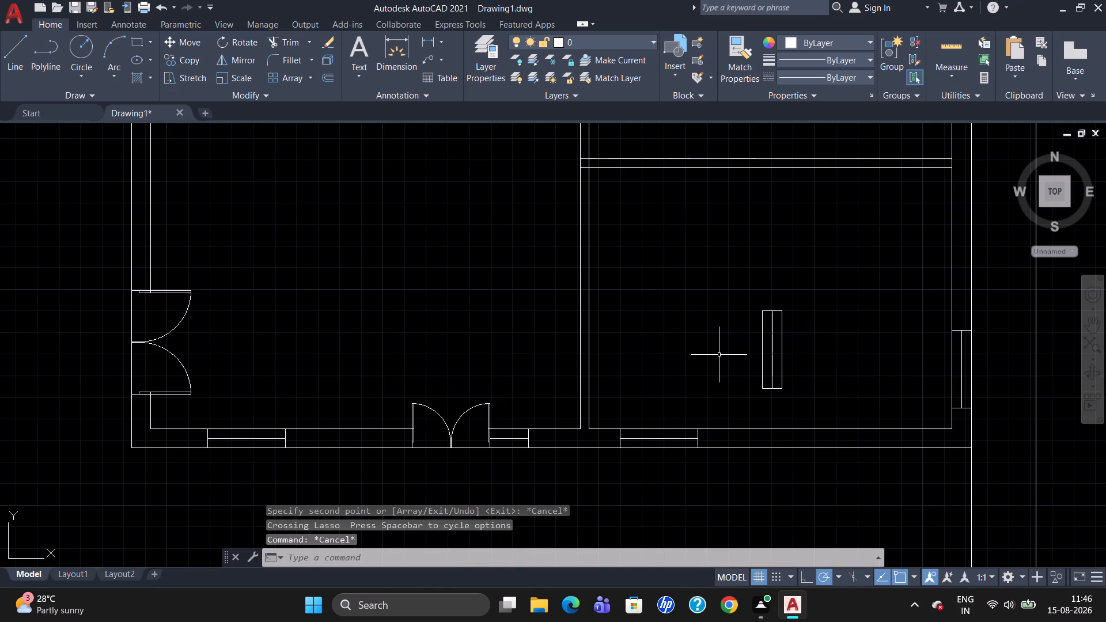
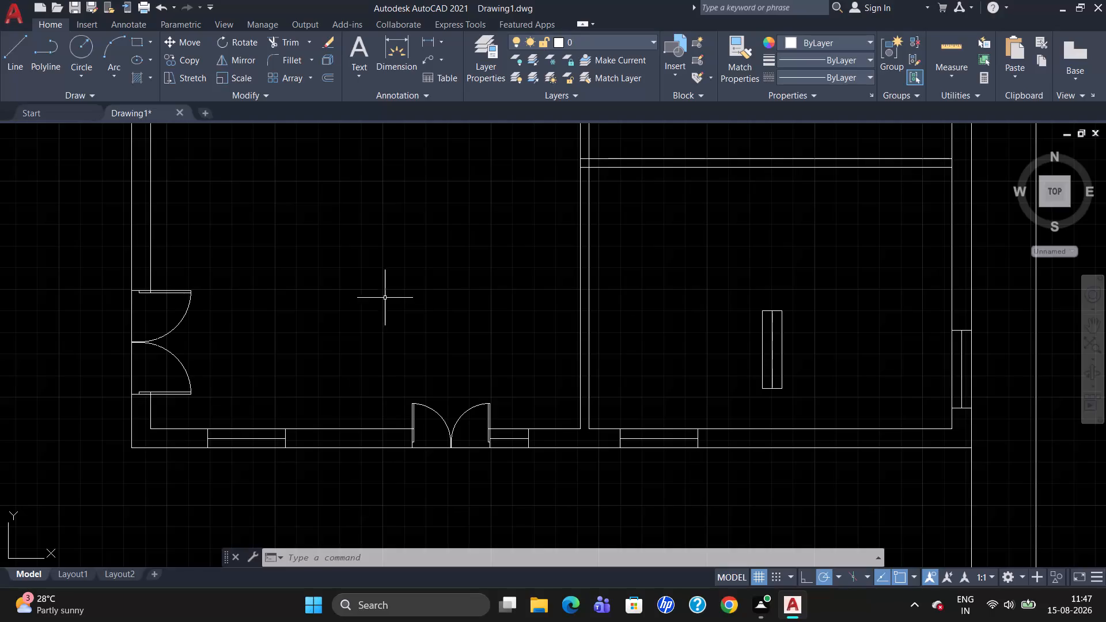
Trim the middle vertical partition between the two horizontal partitions to open the passage, and clean up the upper partition's corner.
scroll(808, 285, "down", 2)
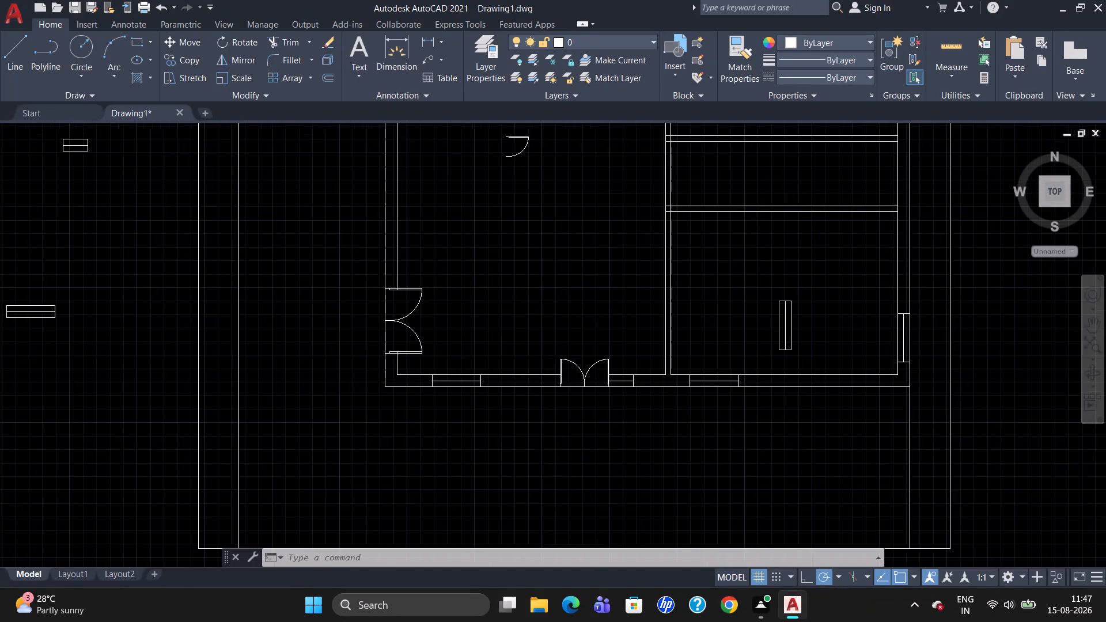
scroll(831, 207, "up", 2)
scroll(824, 233, "down", 1)
scroll(787, 284, "down", 2)
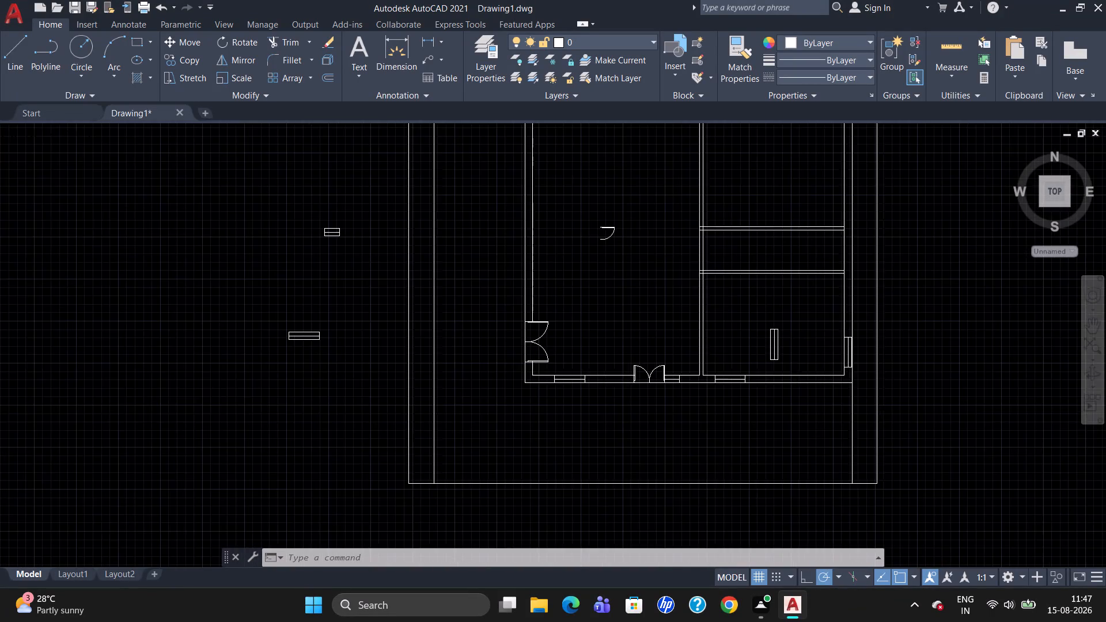
scroll(828, 269, "up", 1)
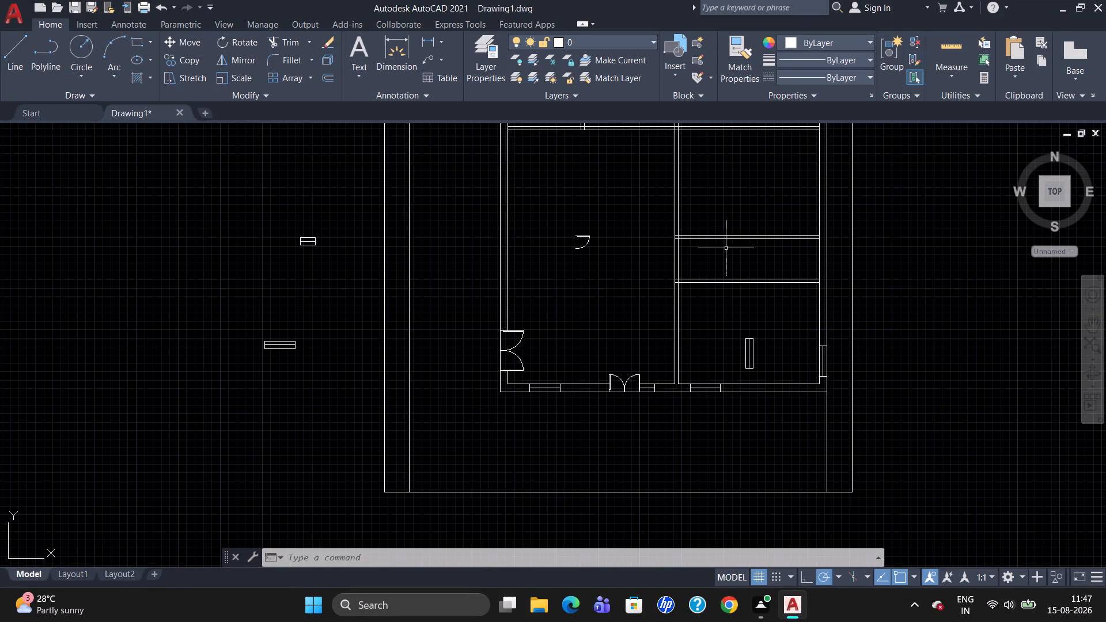
scroll(698, 172, "up", 1)
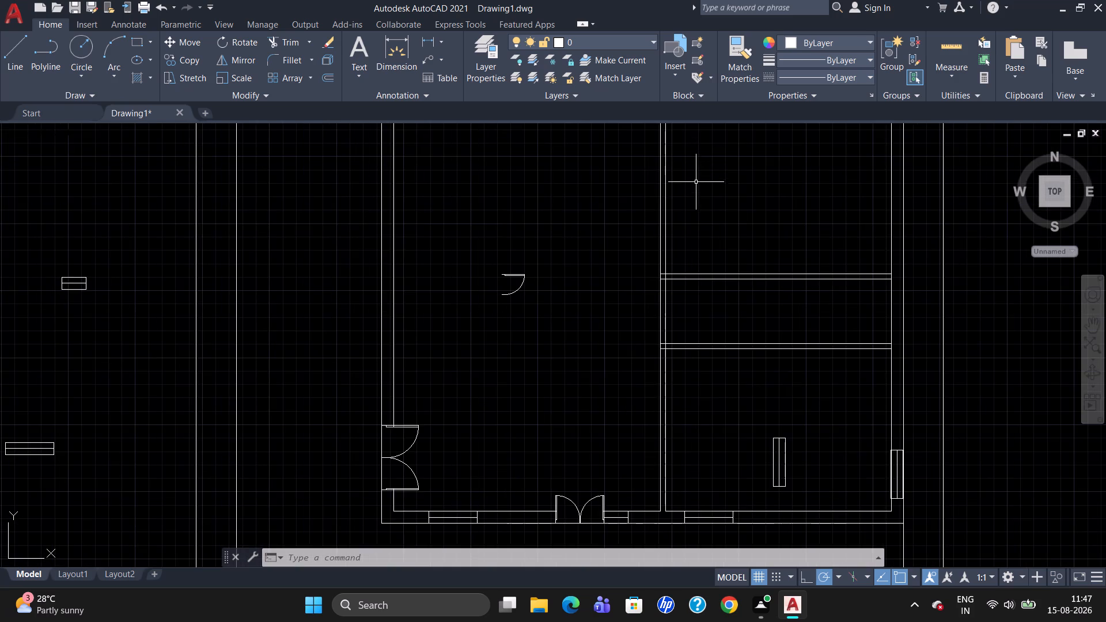
scroll(698, 206, "down", 1)
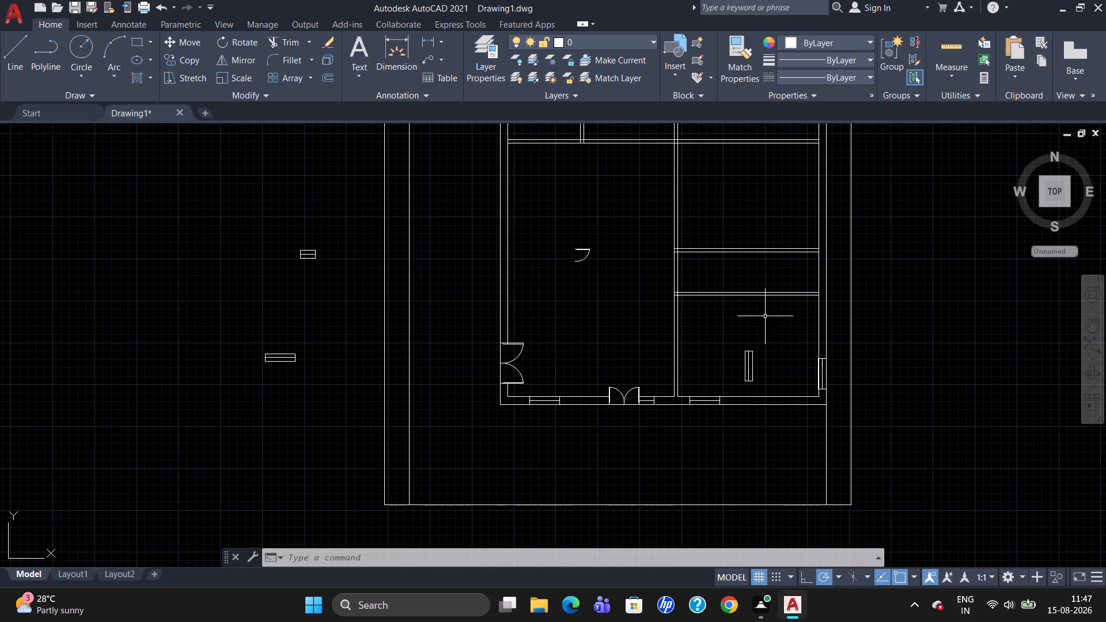
scroll(661, 249, "up", 2)
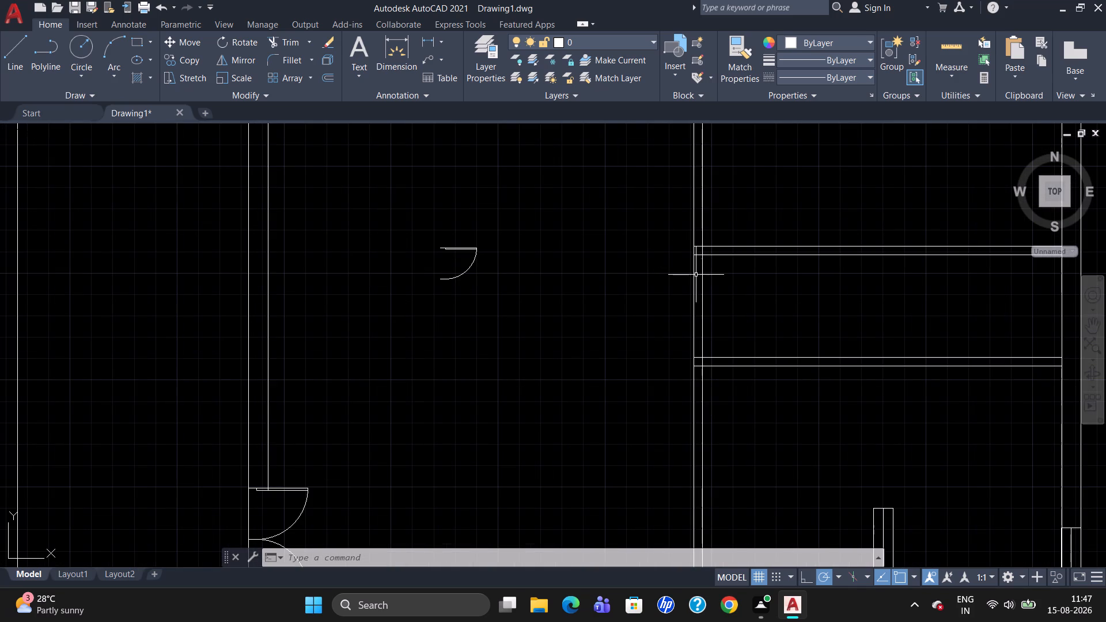
type("tr")
key("Return")
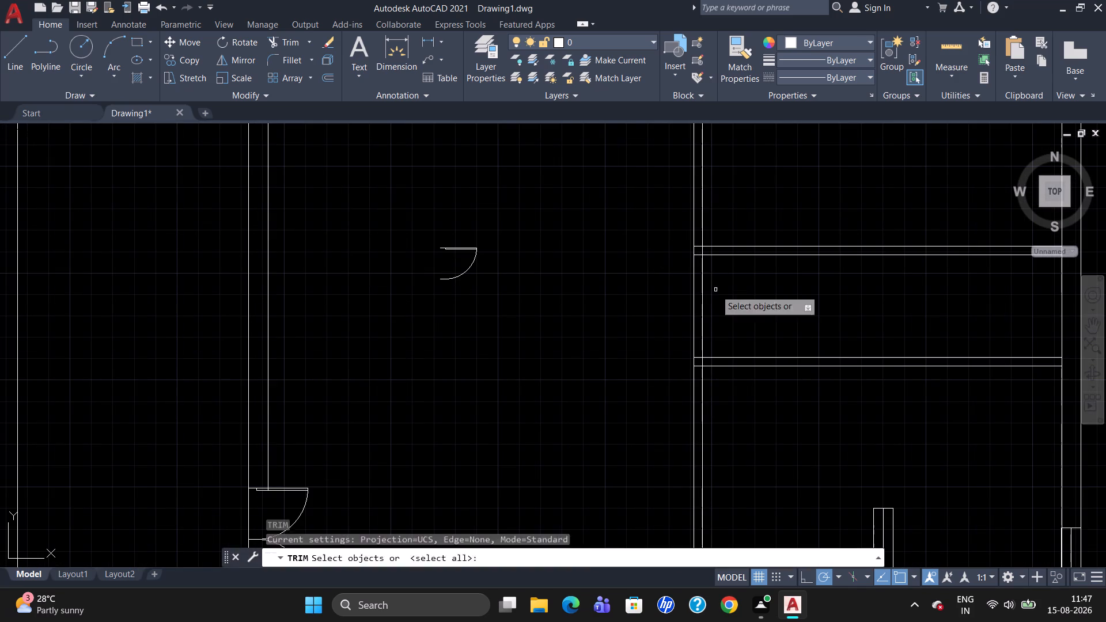
key("Return")
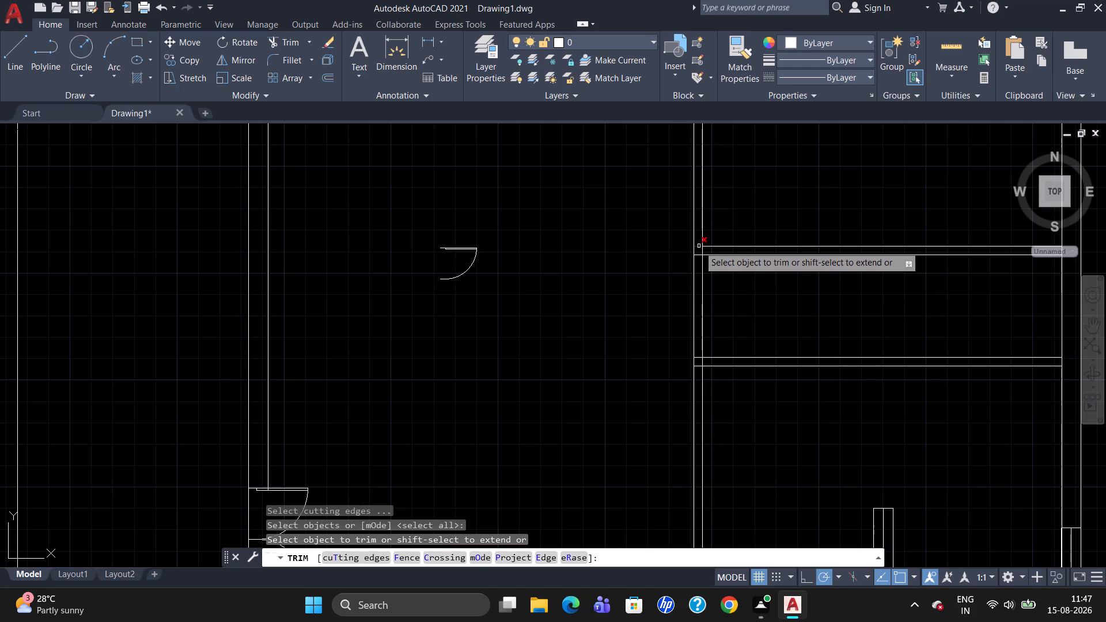
left_click(697, 247)
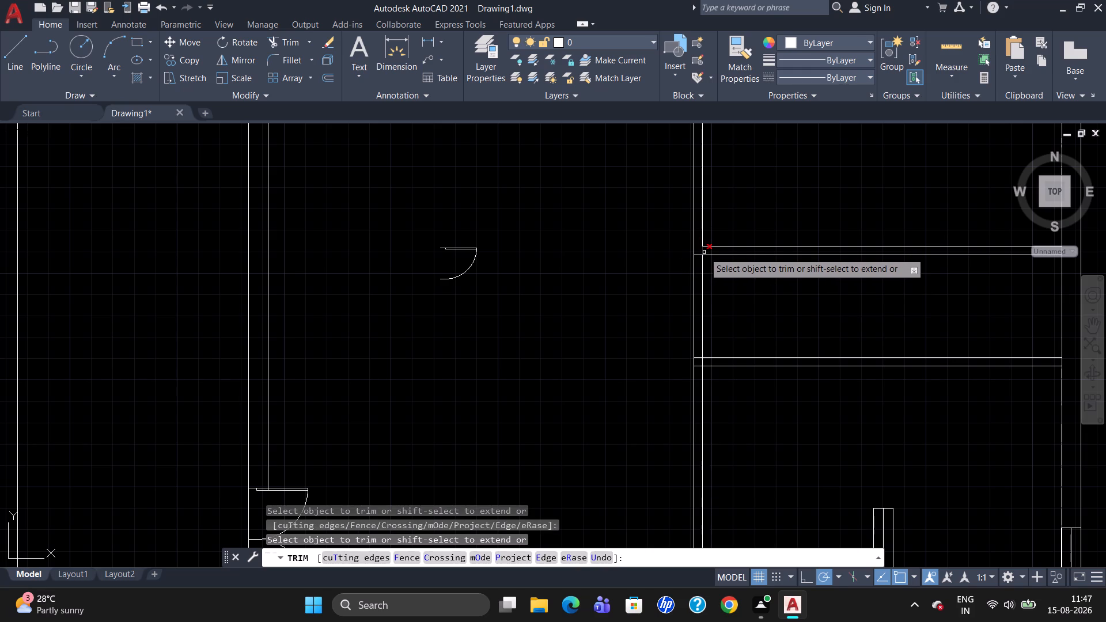
left_click(703, 252)
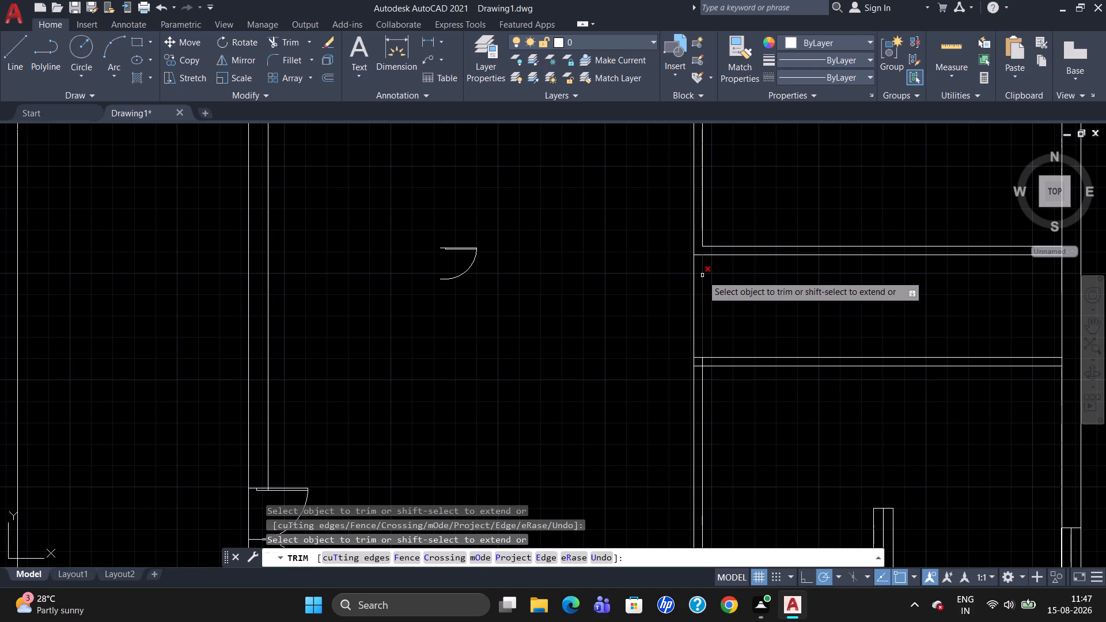
left_click(702, 278)
left_click(693, 281)
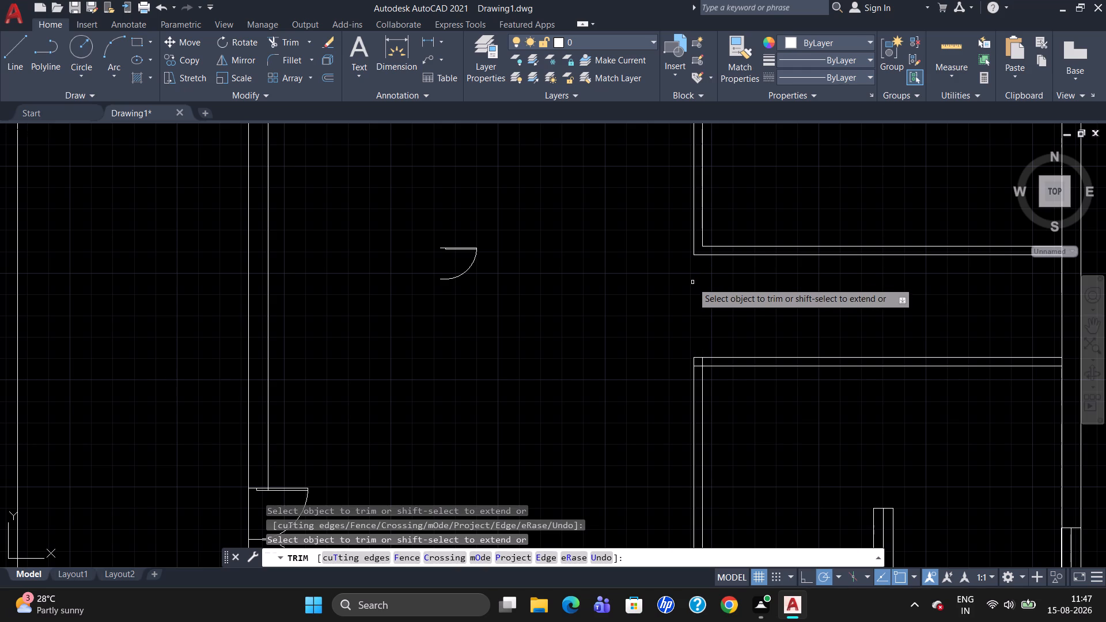
key("Escape")
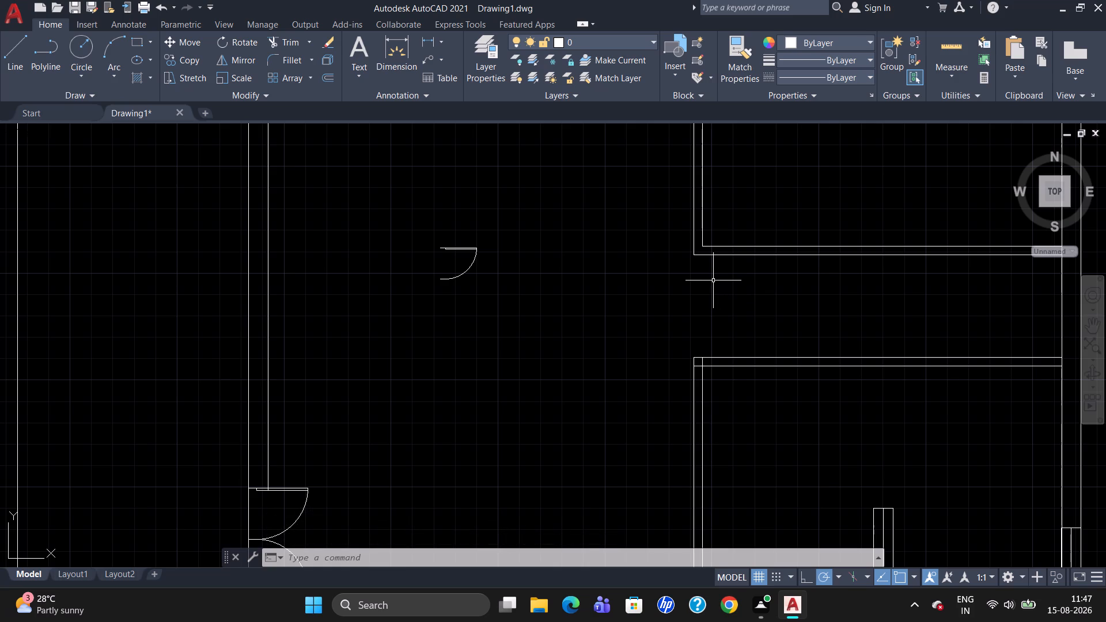
Draw a vertical jamb line across the upper horizontal partition, starting 9" east of the inner wall corner using tracking.
key("l")
key("Return")
type("tk")
key("Return")
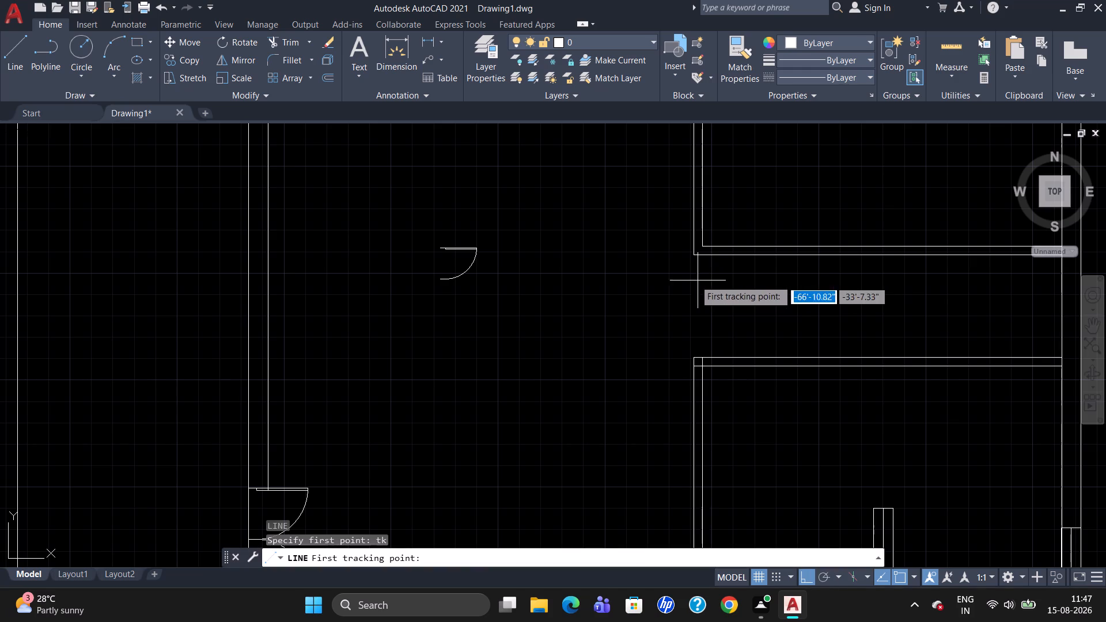
left_click(700, 248)
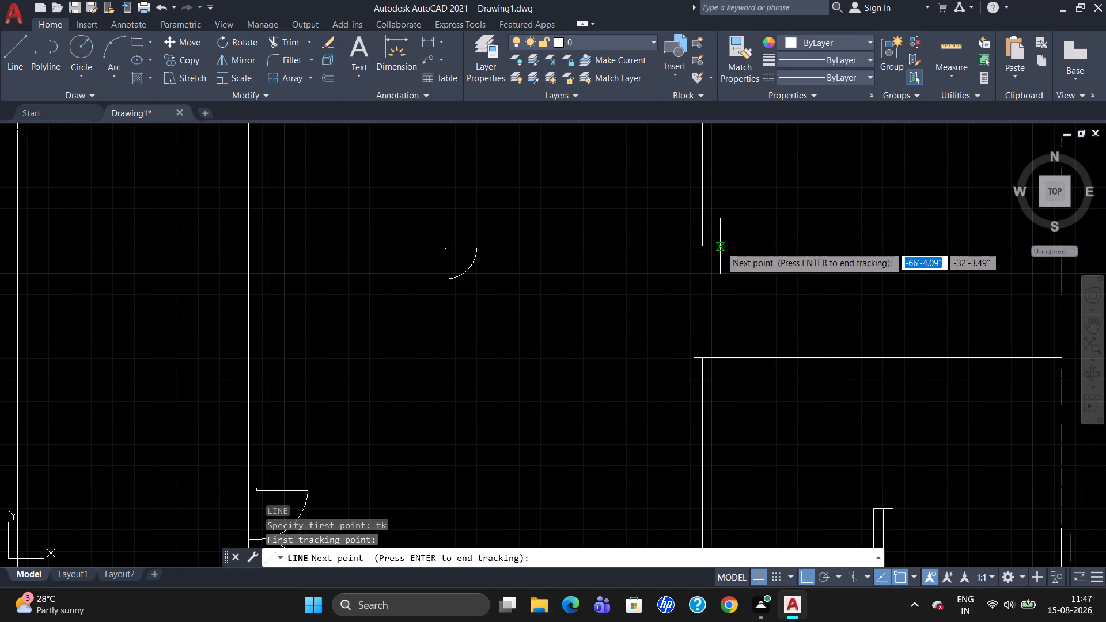
key("9")
key("shift+quotedbl")
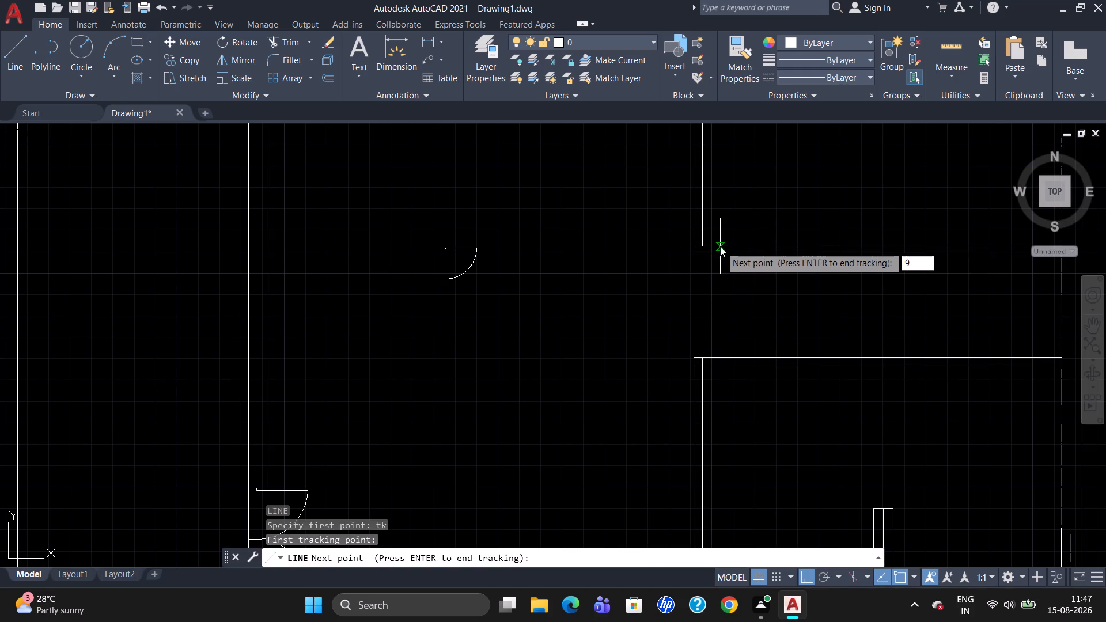
key("Return")
key("Return")
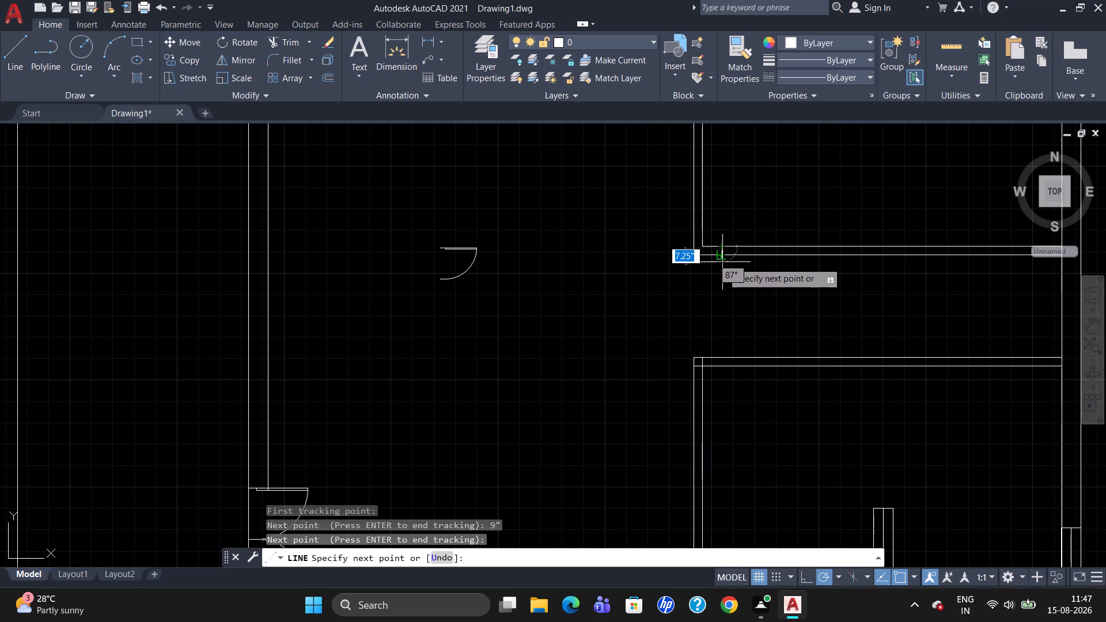
left_click(722, 264)
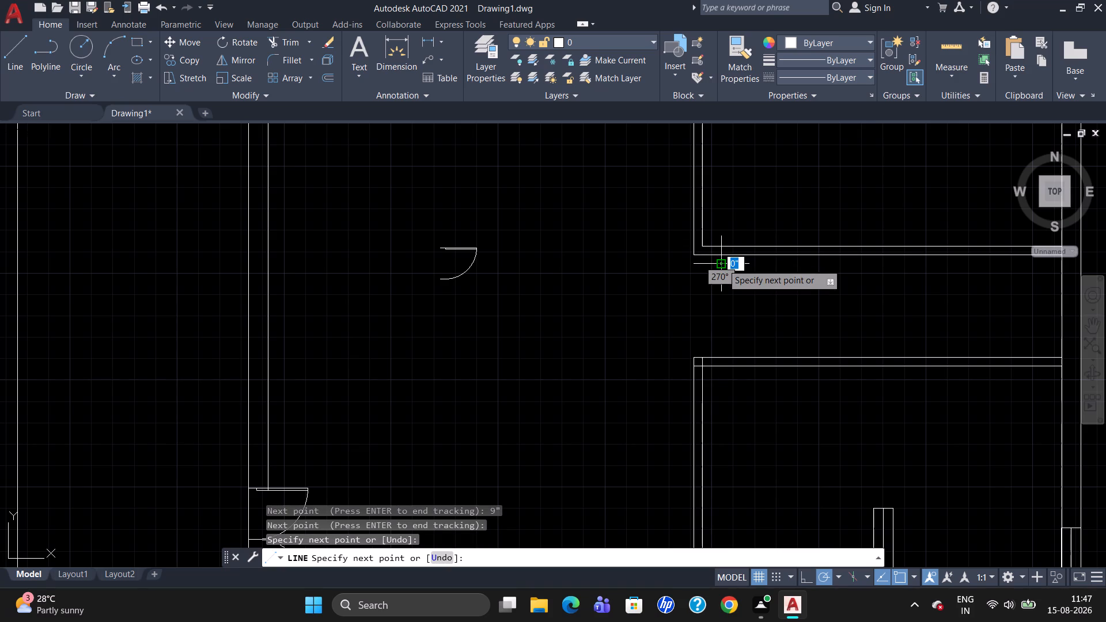
key("Escape")
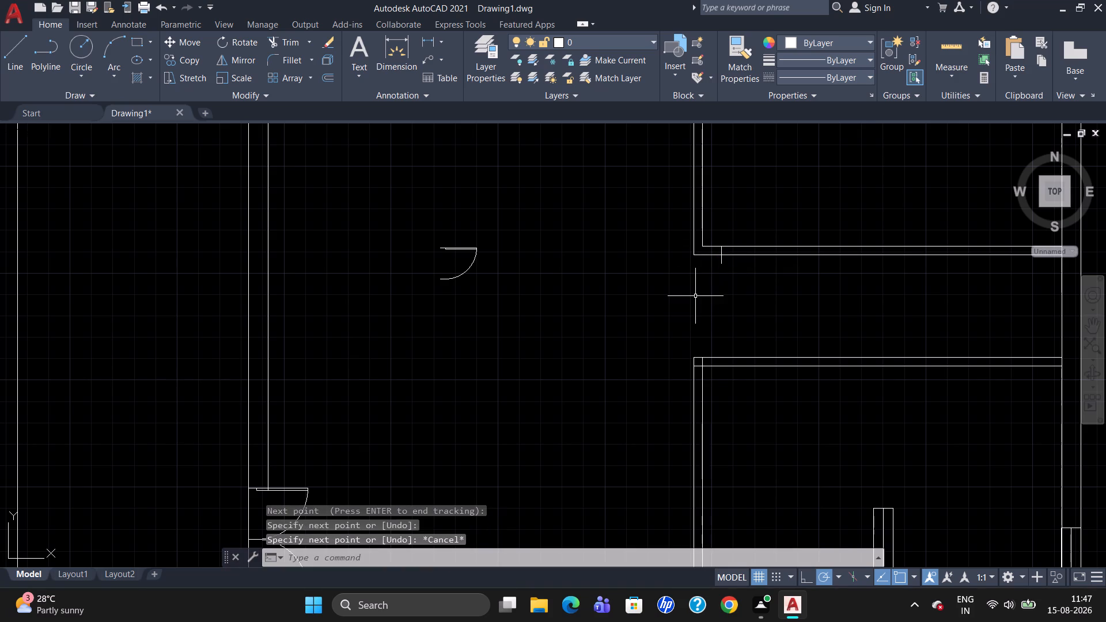
Trim the part of the new jamb line that extends below the upper horizontal partition.
type("tr")
key("Return")
key("Return")
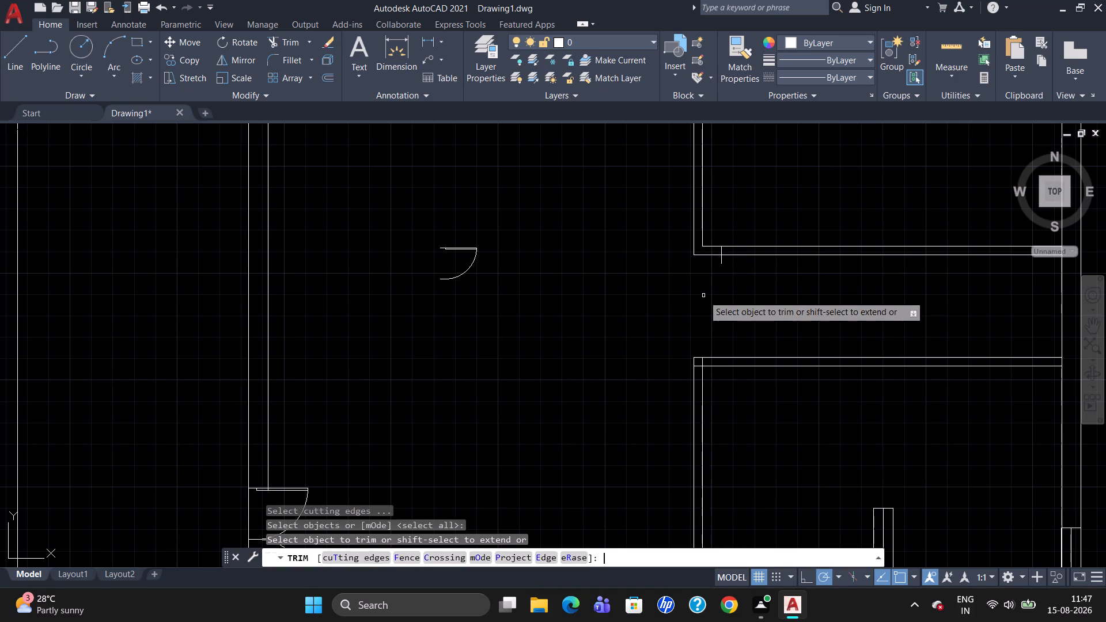
left_click(722, 261)
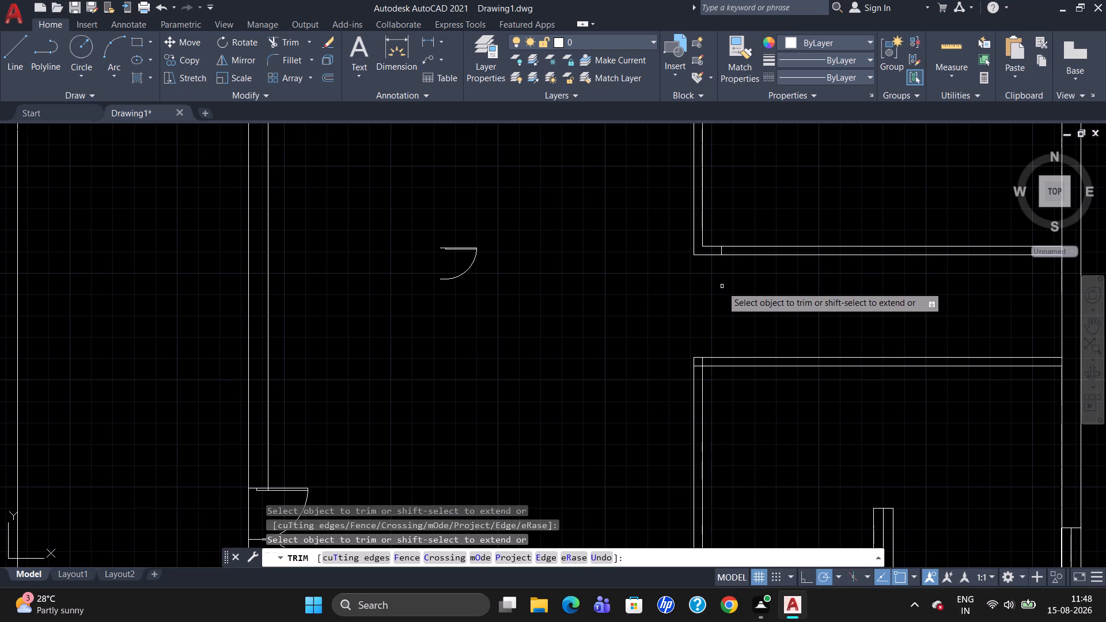
key("Escape")
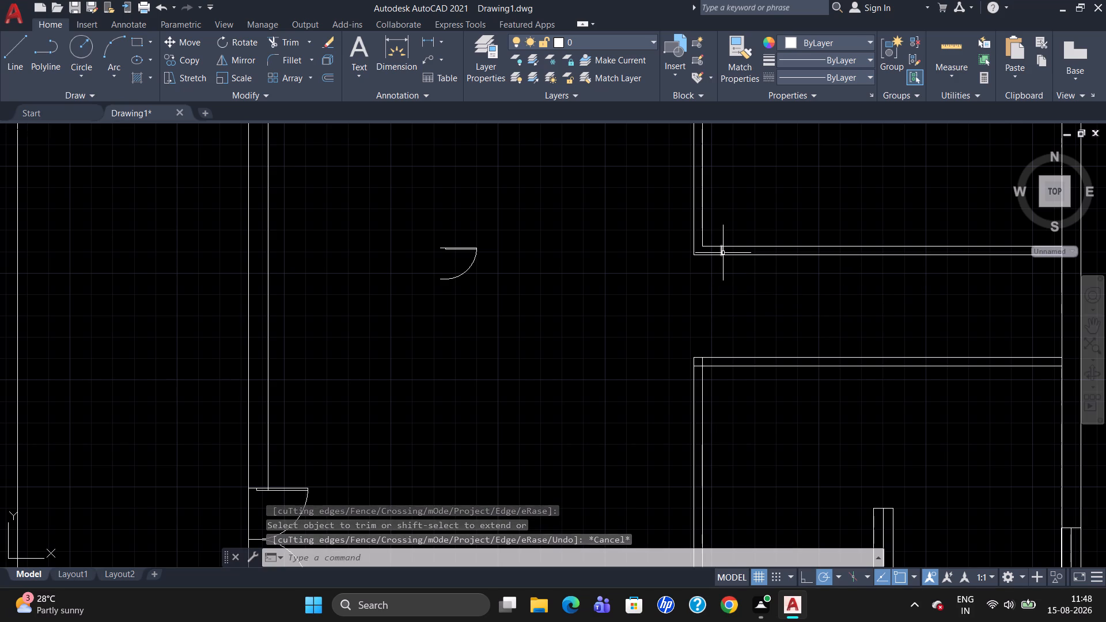
Offset the jamb line 2' east along the upper horizontal partition to mark the door opening's other side.
key("o")
key("Return")
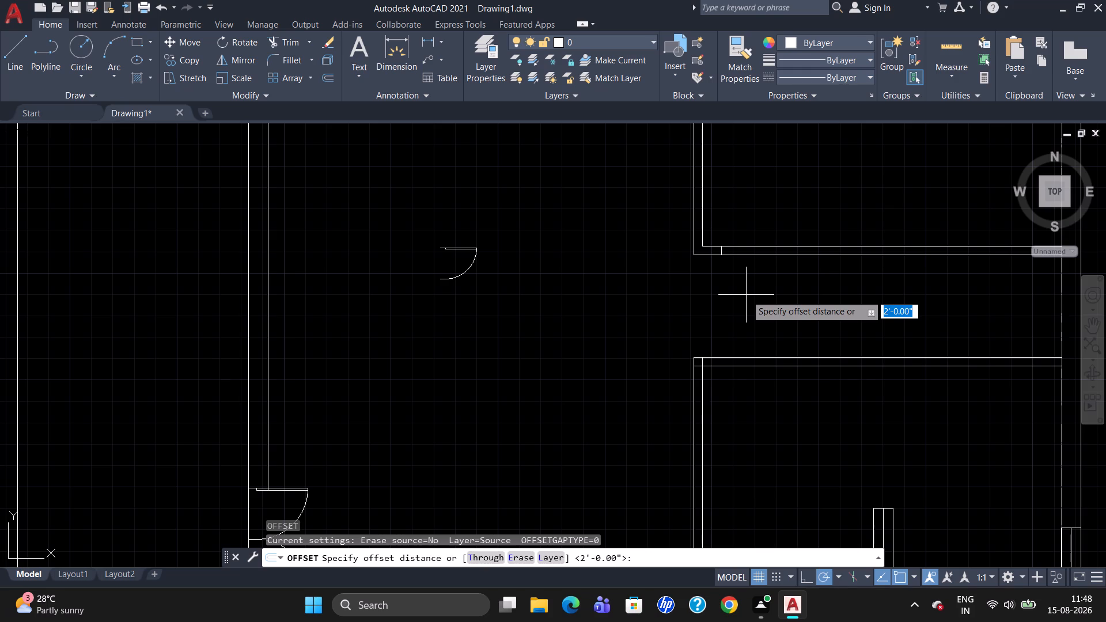
type("2'")
key("Return")
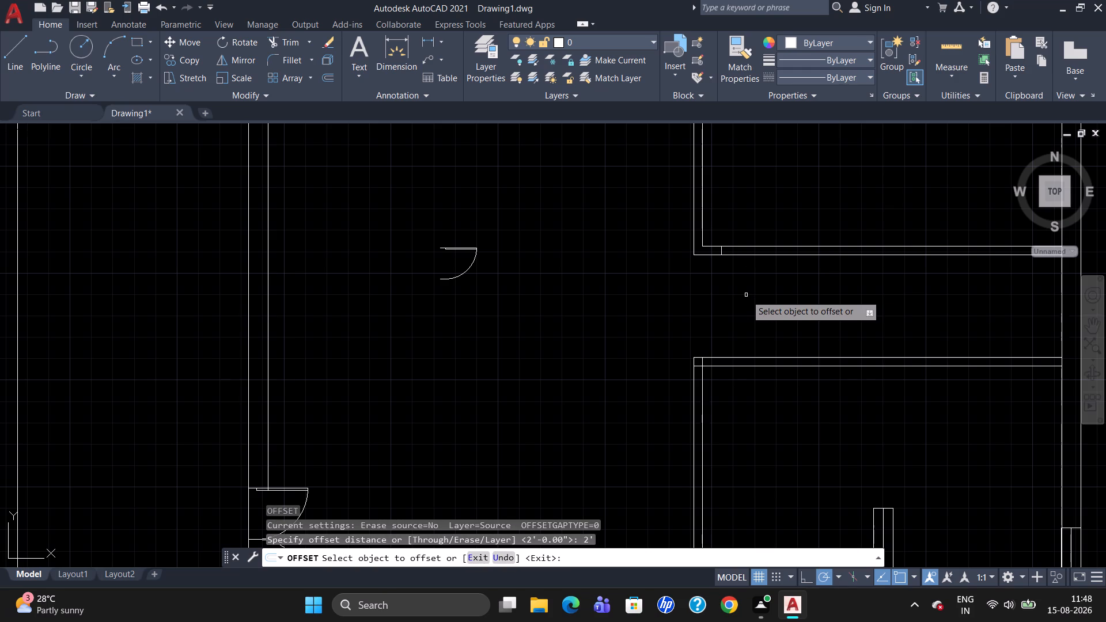
left_click(722, 249)
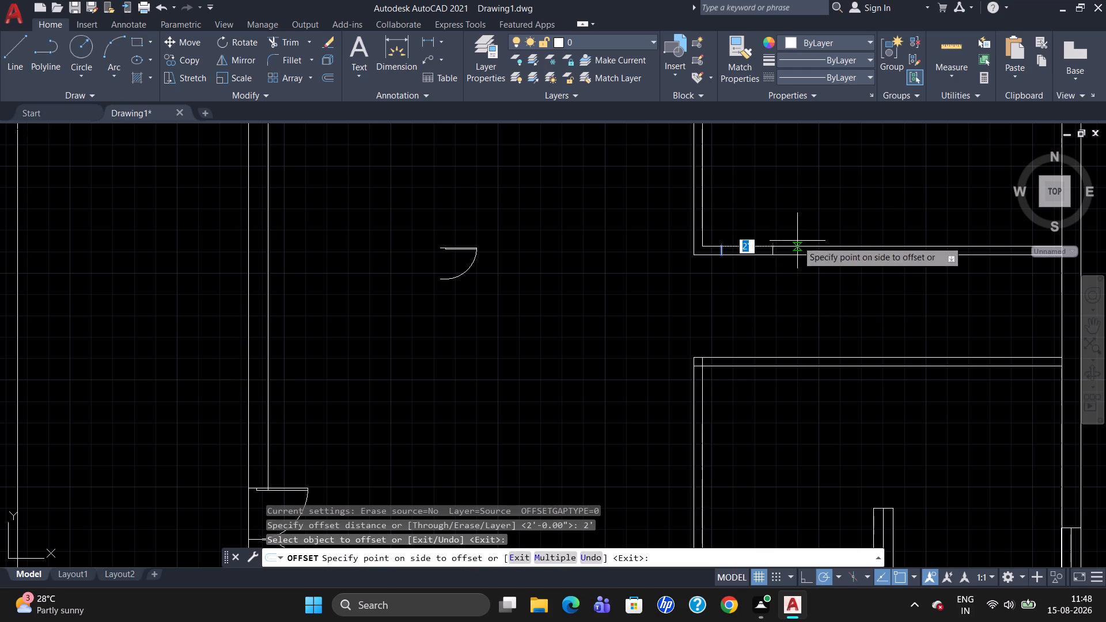
left_click(798, 242)
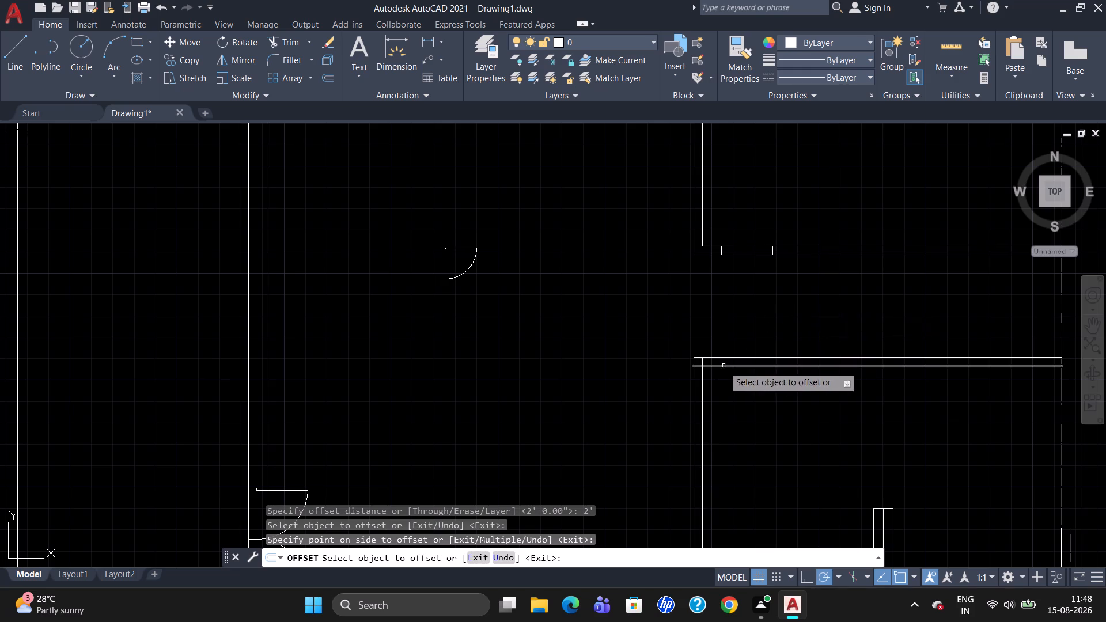
key("Escape")
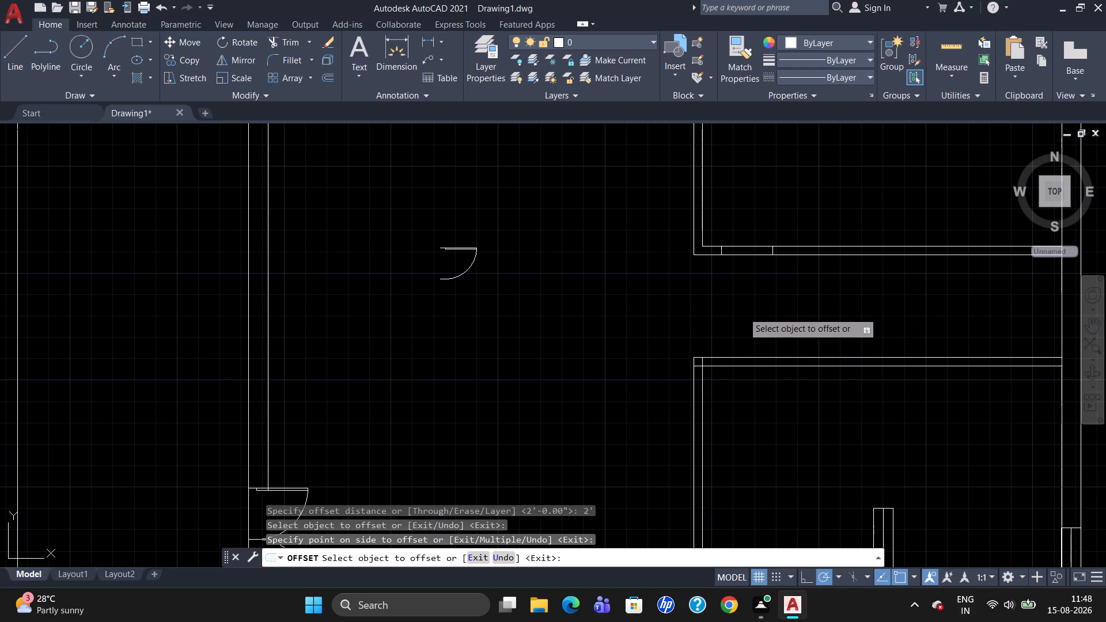
Trim the overlapping line stubs at the corner of the lower horizontal partition and the middle vertical partition.
type("tr")
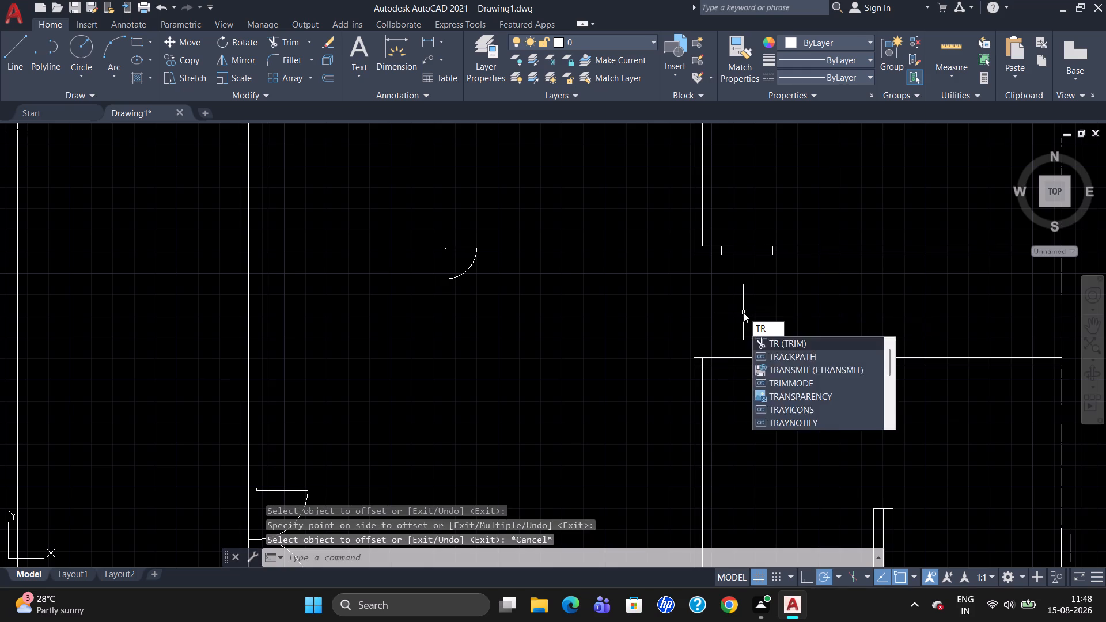
key("Return")
key("Return")
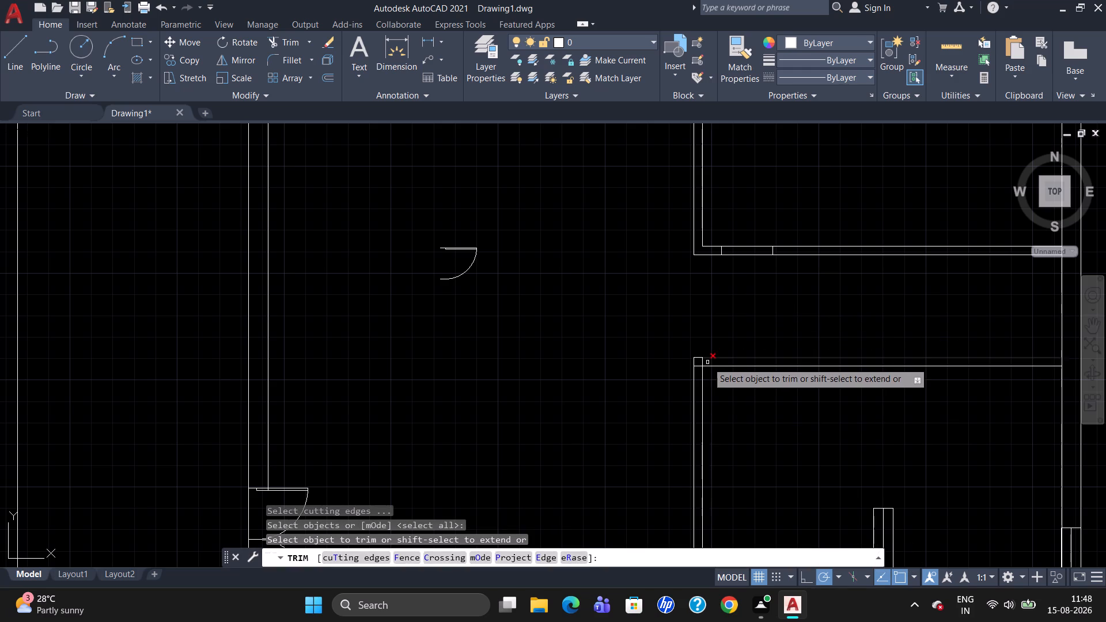
left_click(702, 362)
left_click(699, 368)
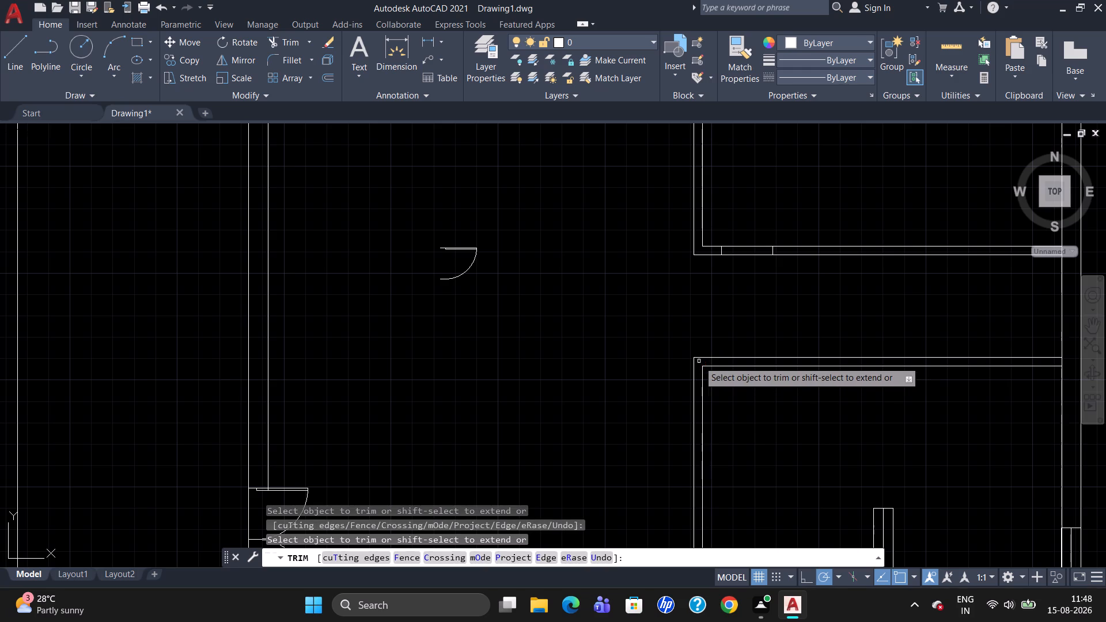
key("Escape")
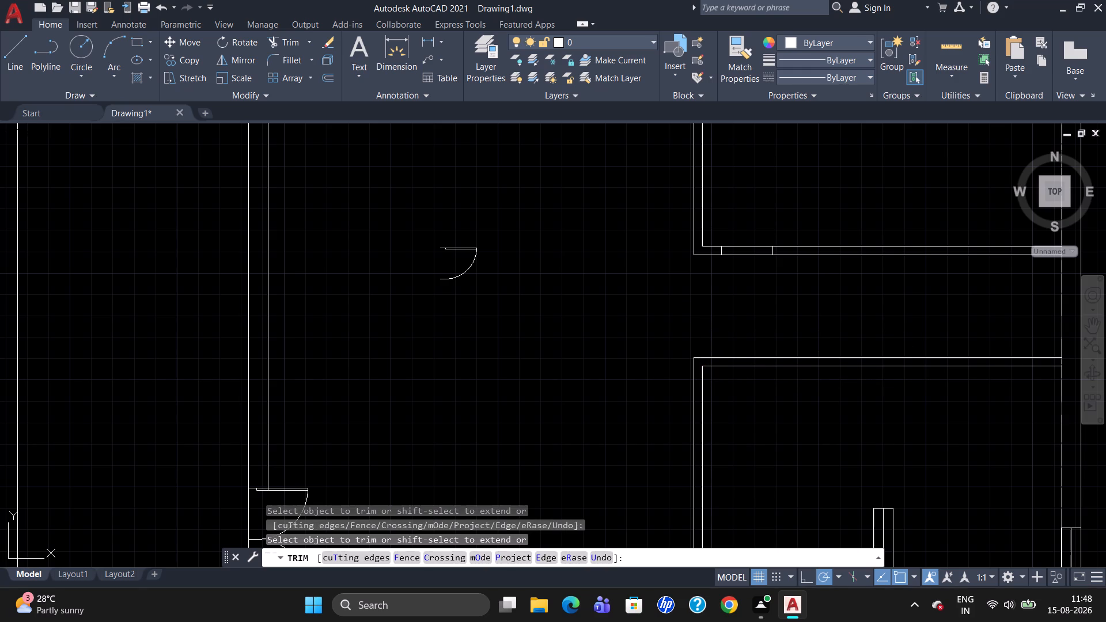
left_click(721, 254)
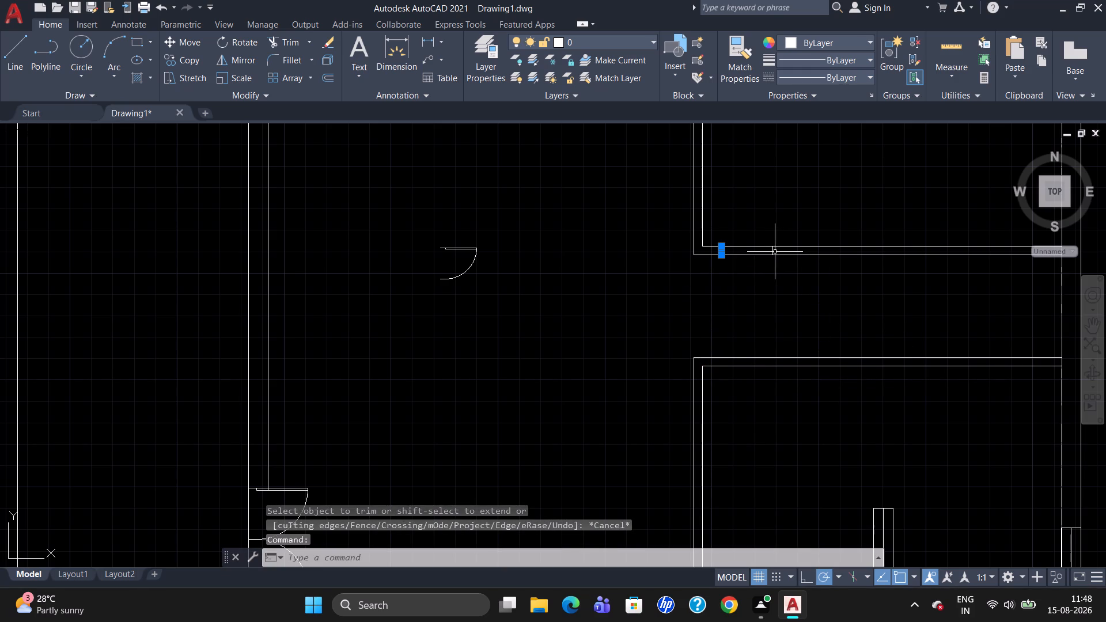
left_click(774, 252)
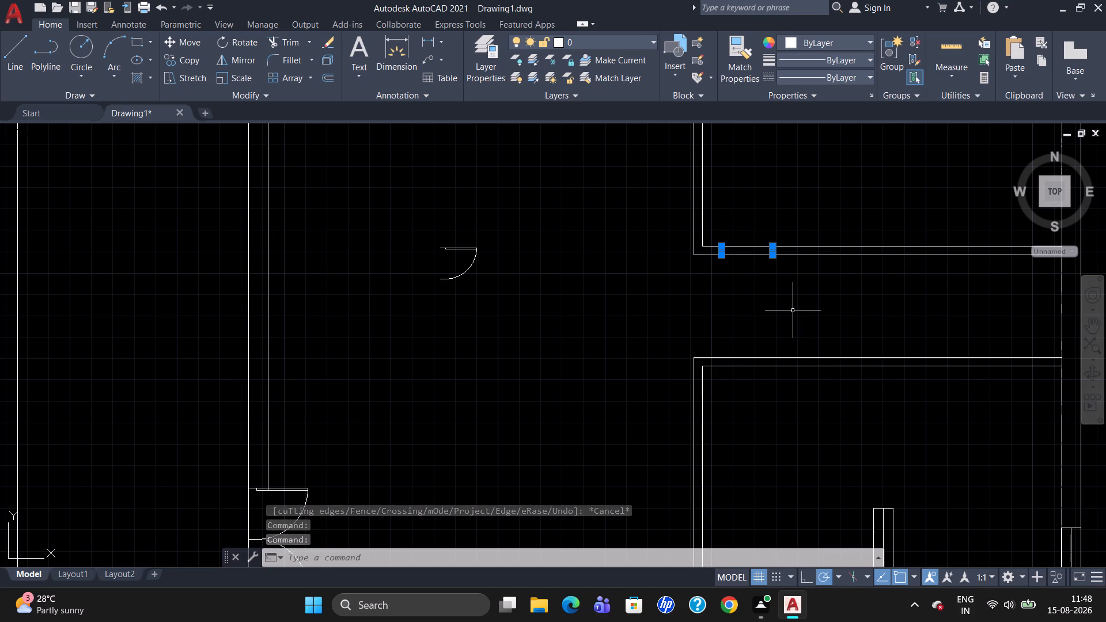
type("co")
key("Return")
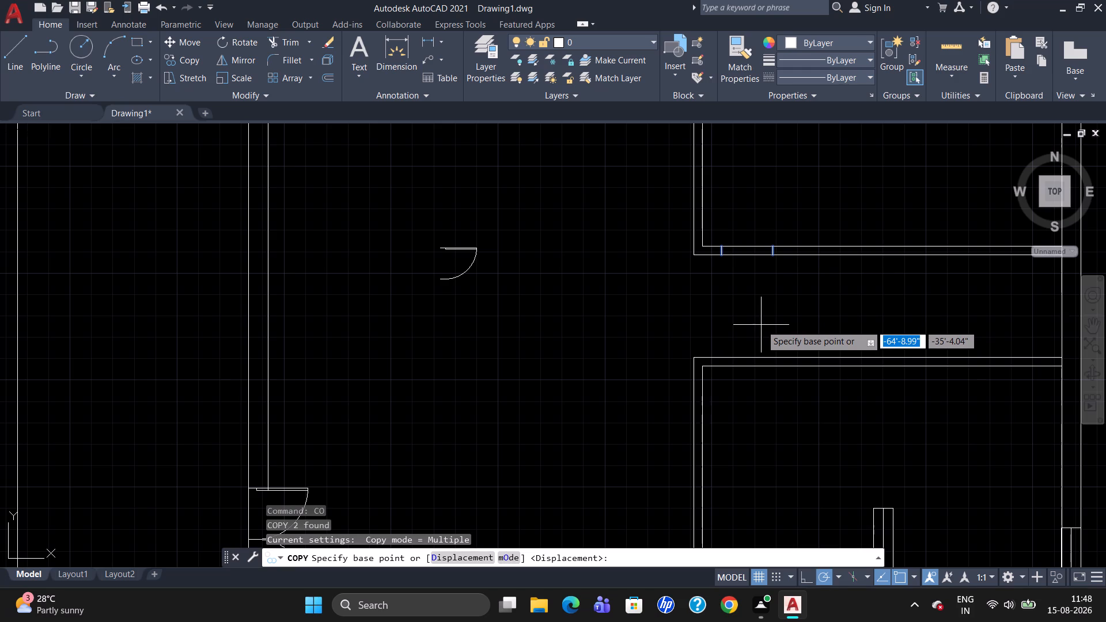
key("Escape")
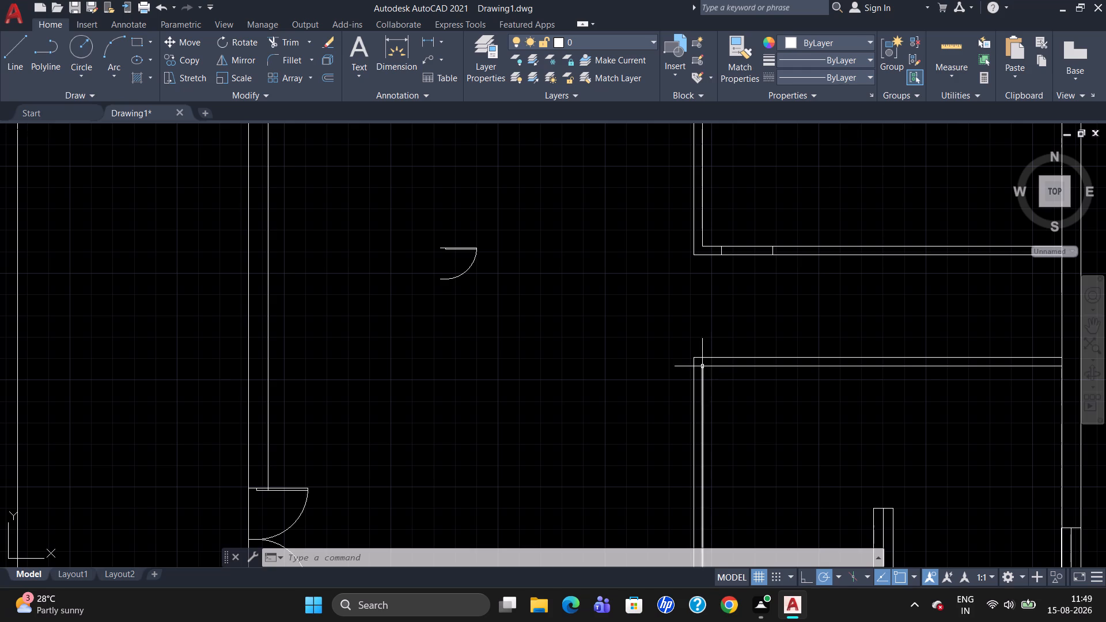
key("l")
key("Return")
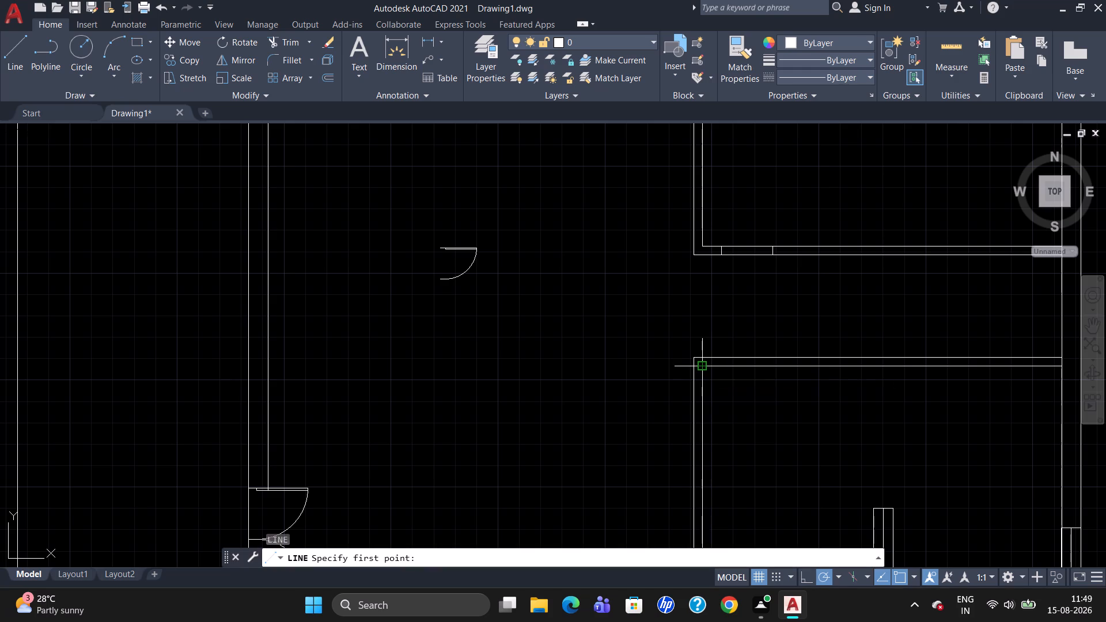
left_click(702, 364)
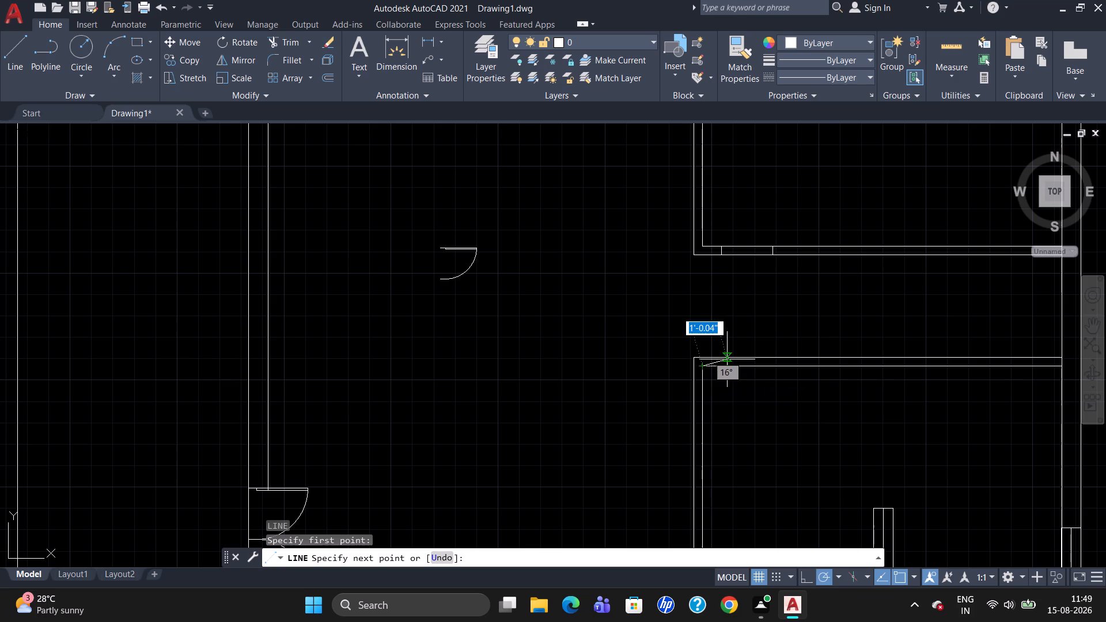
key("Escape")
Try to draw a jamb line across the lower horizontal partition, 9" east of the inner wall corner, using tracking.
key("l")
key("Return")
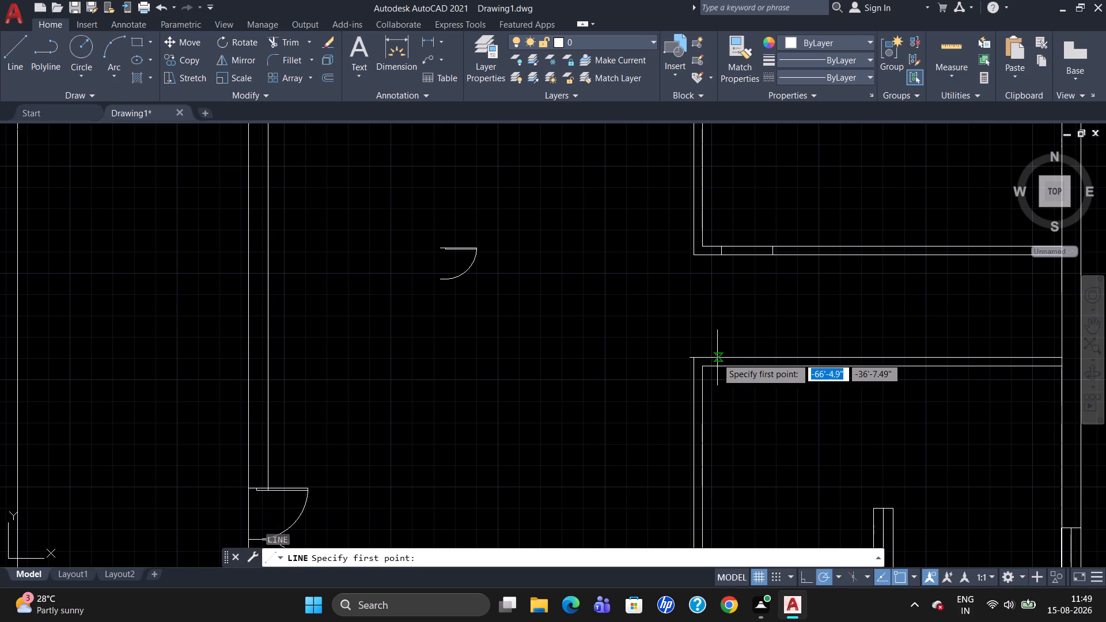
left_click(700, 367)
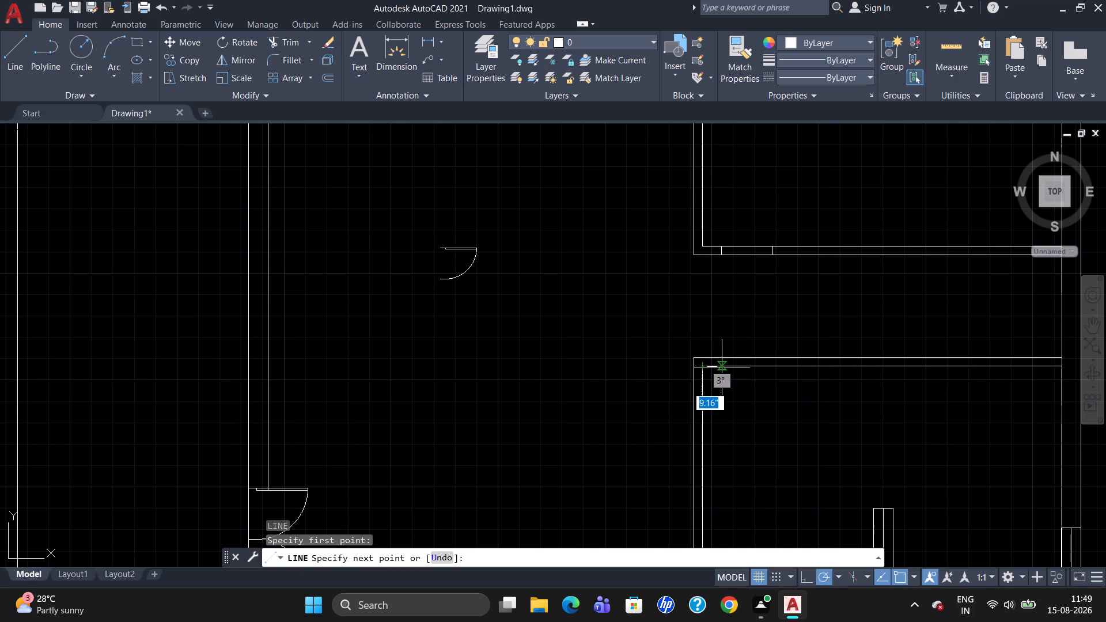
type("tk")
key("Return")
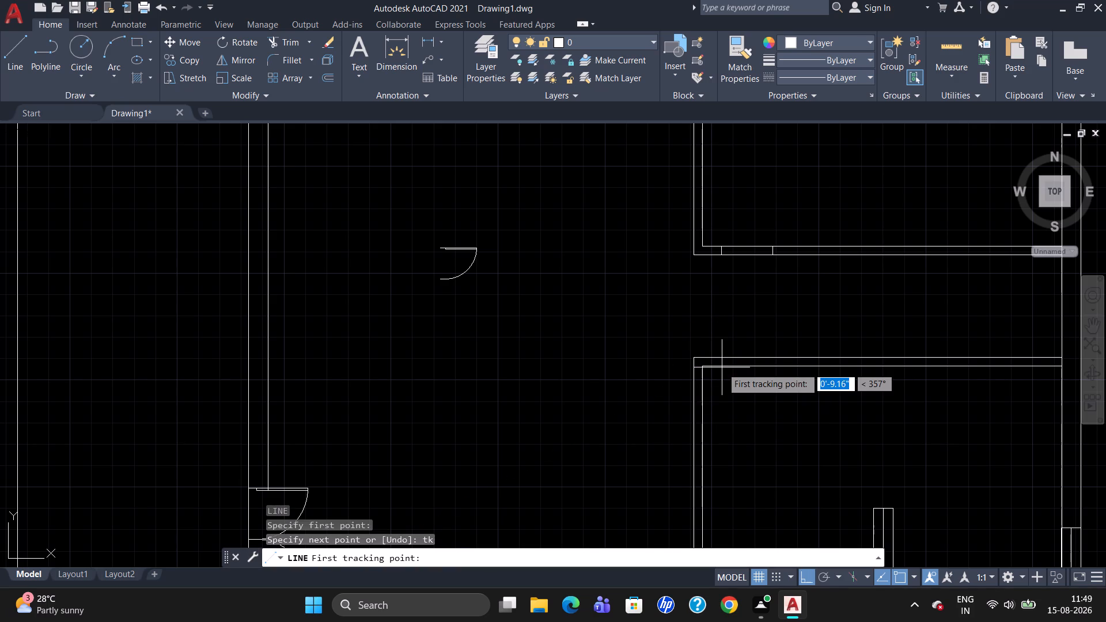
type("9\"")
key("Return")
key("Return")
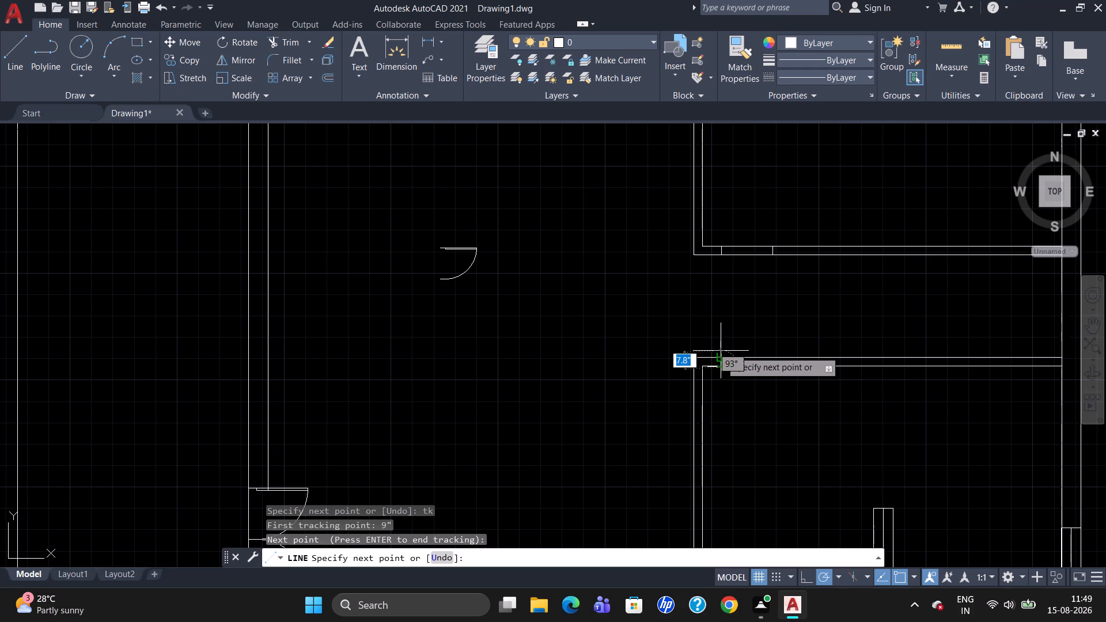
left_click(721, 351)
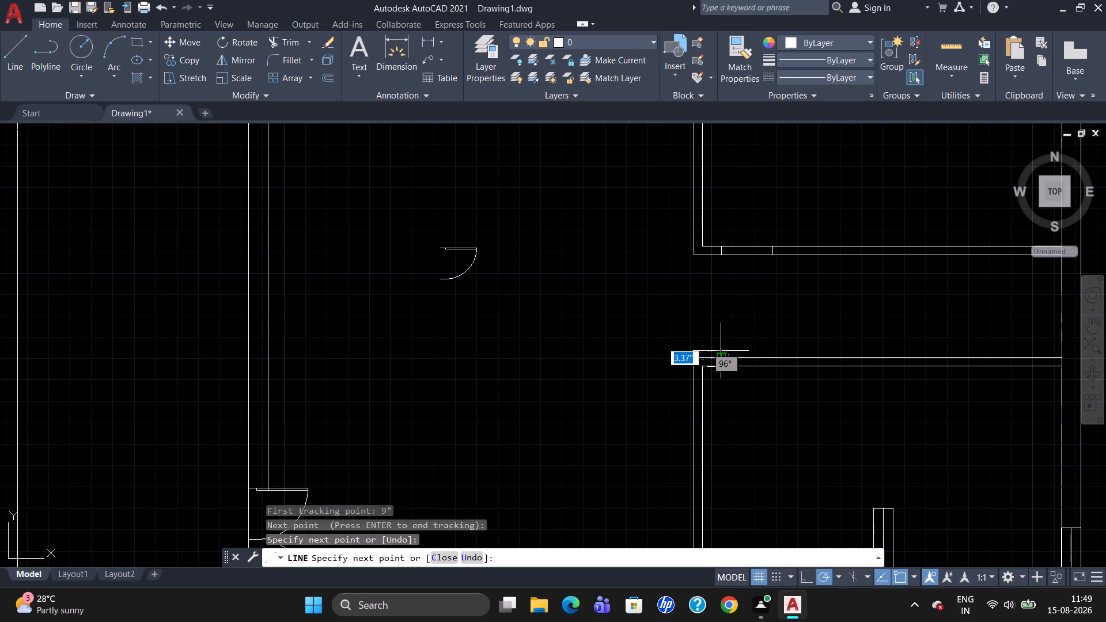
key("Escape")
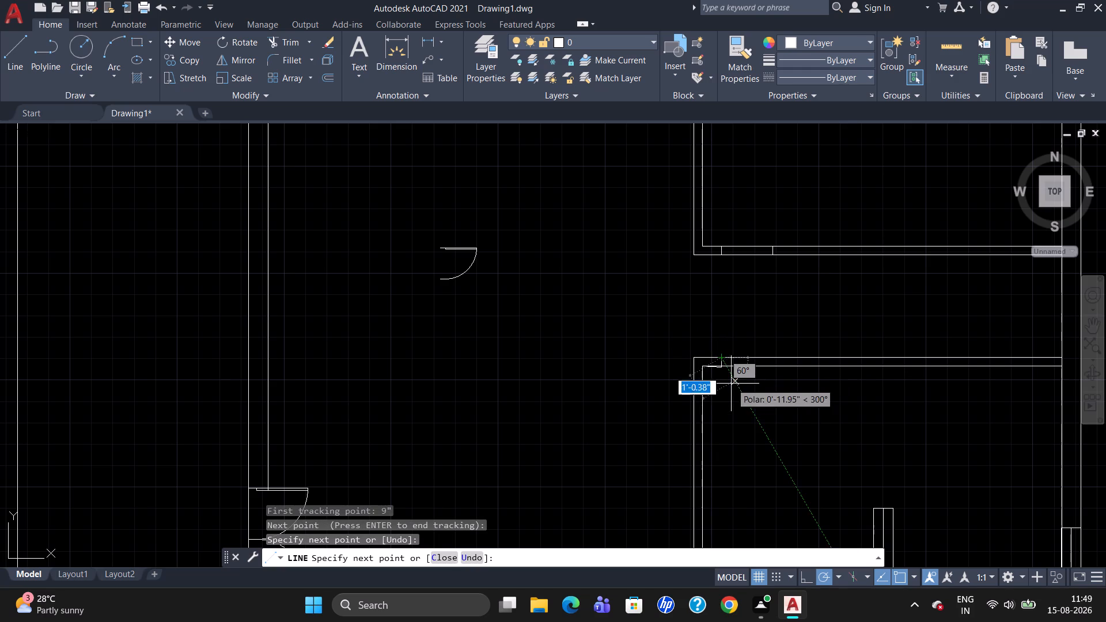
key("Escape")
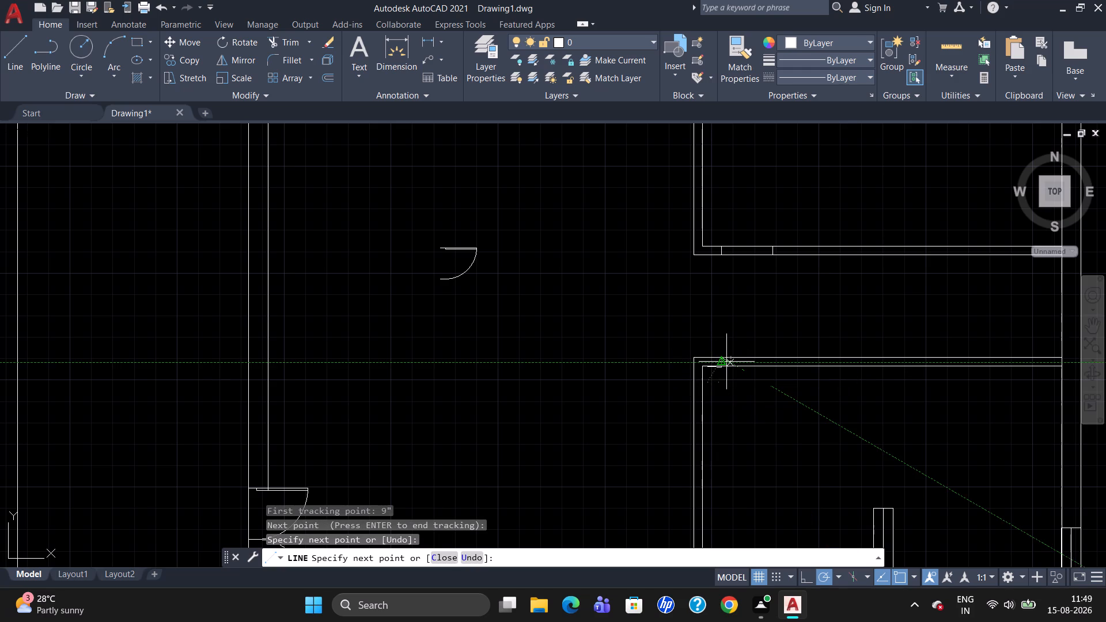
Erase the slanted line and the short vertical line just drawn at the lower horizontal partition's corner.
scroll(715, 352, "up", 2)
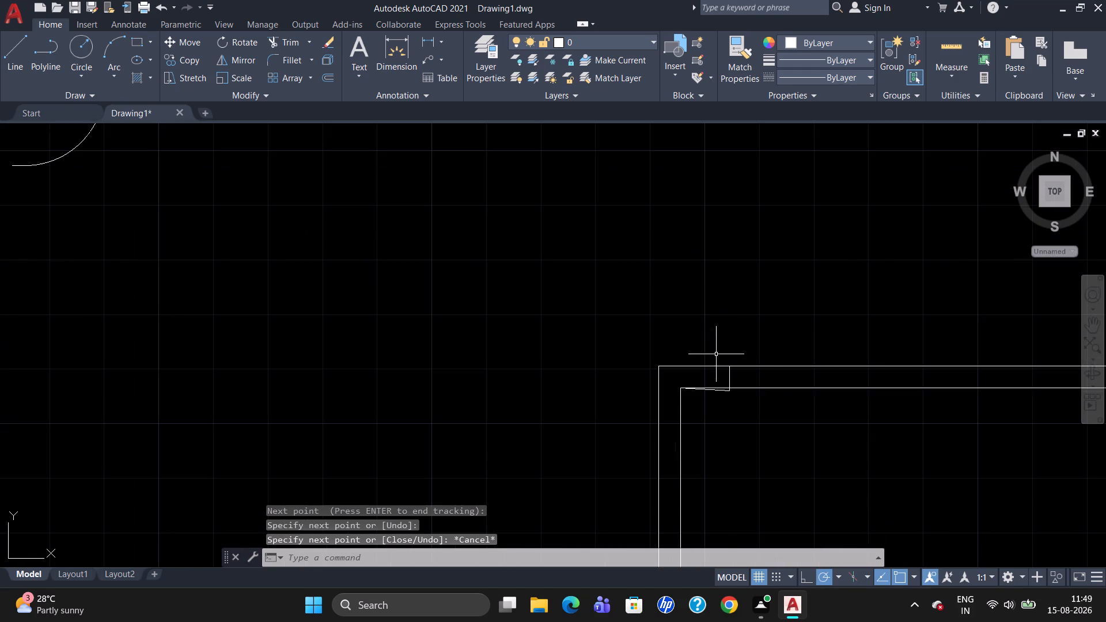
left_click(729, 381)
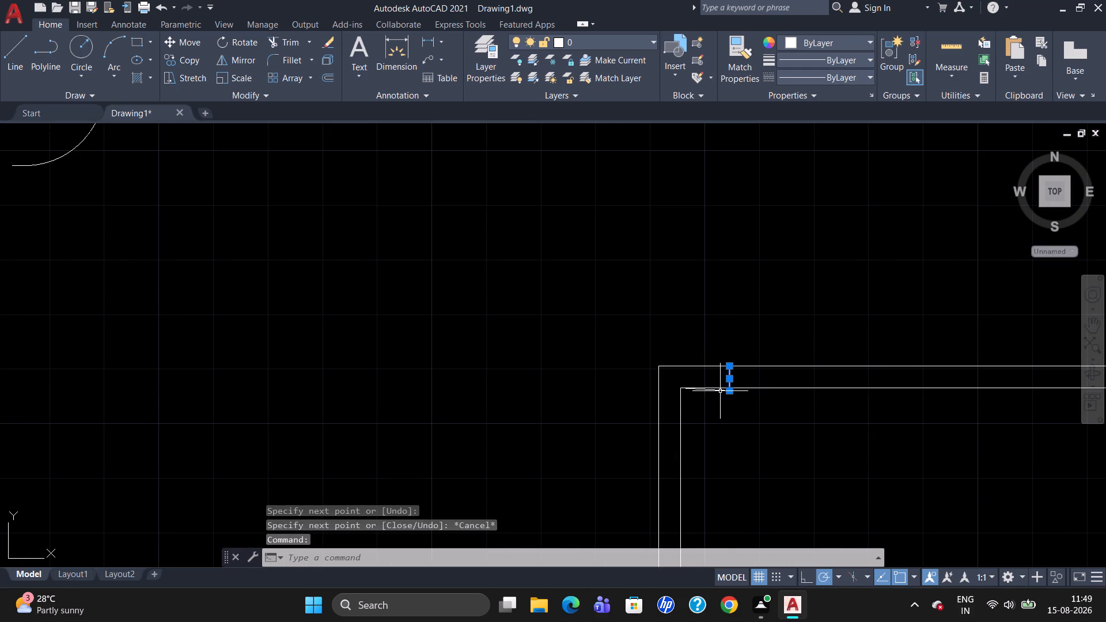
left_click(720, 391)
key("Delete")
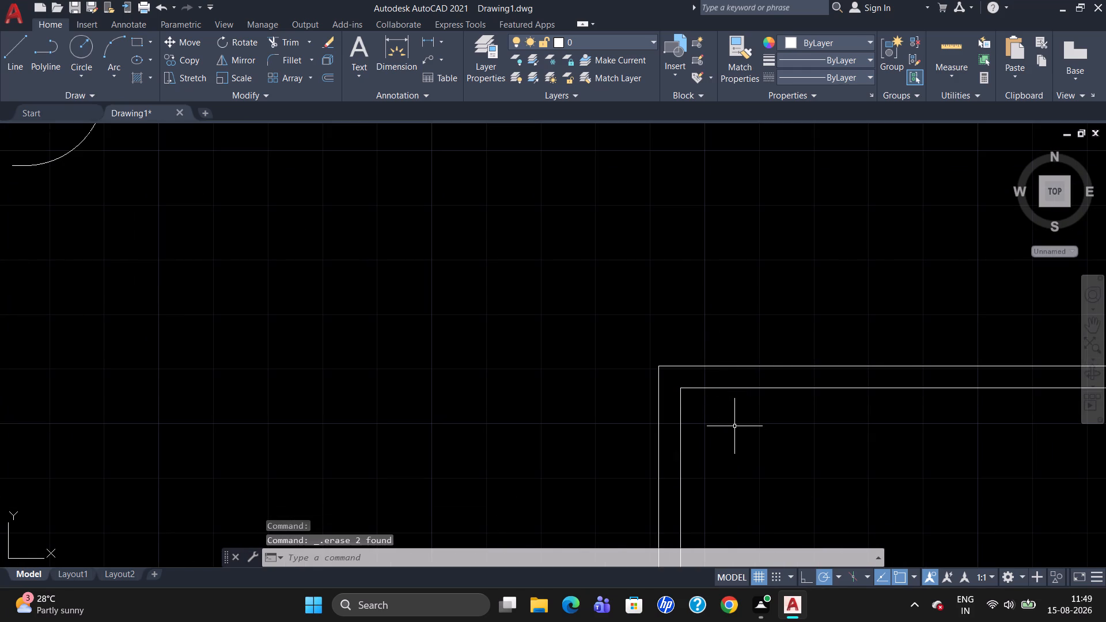
Draw a vertical jamb line across the lower horizontal partition, starting 9" east of the inner wall corner using tracking.
scroll(734, 410, "down", 2)
scroll(745, 382, "up", 1)
key("l")
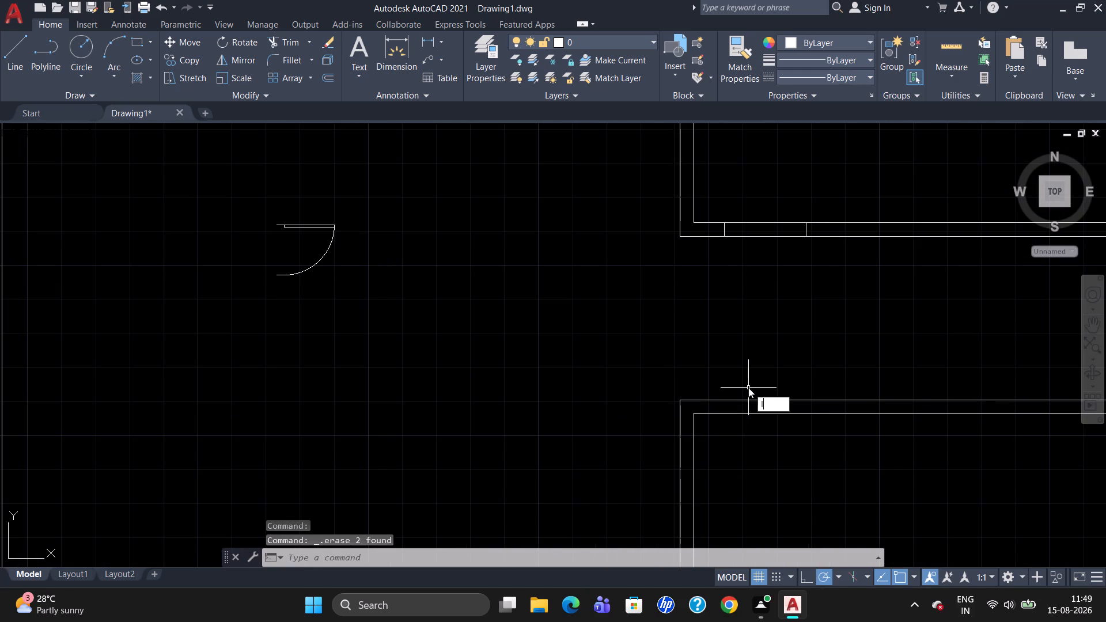
key("Return")
type("tk")
key("Return")
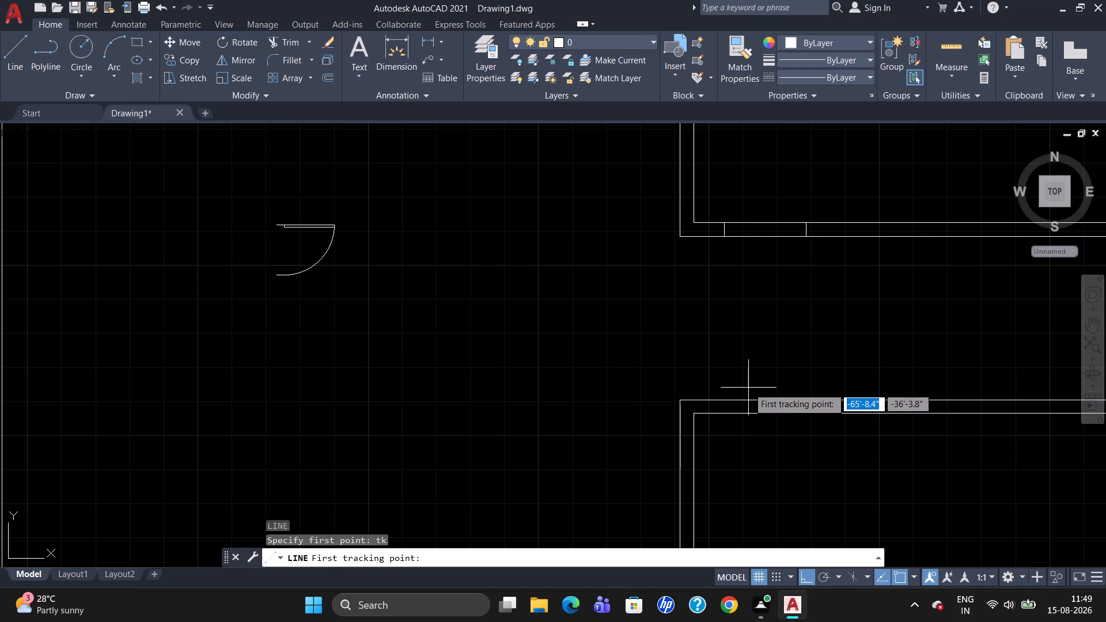
left_click(691, 415)
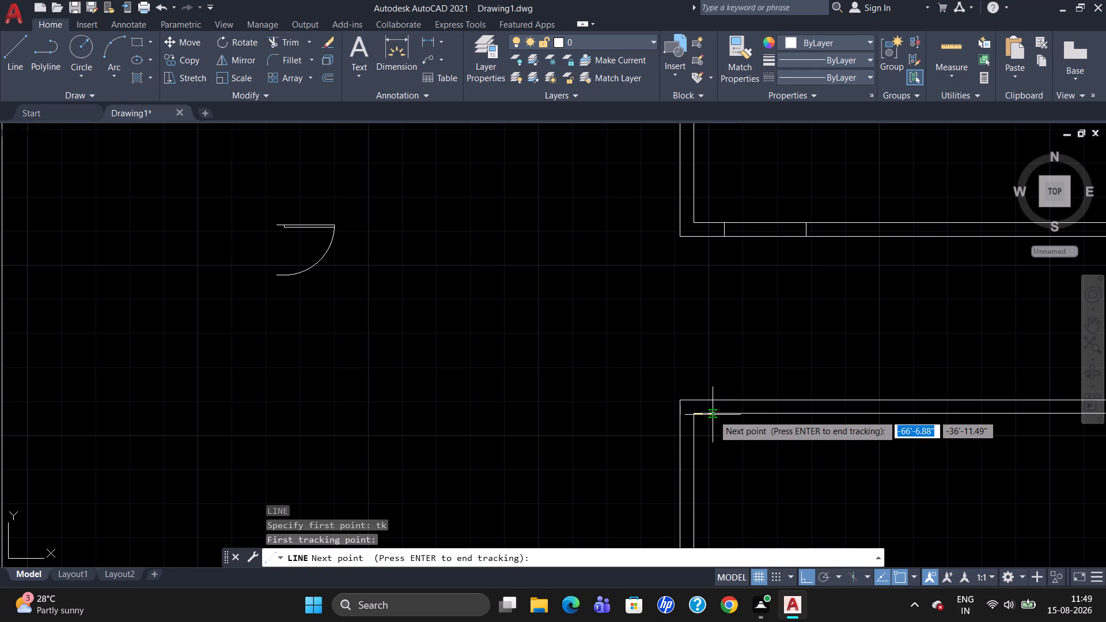
type("9\"")
key("Return")
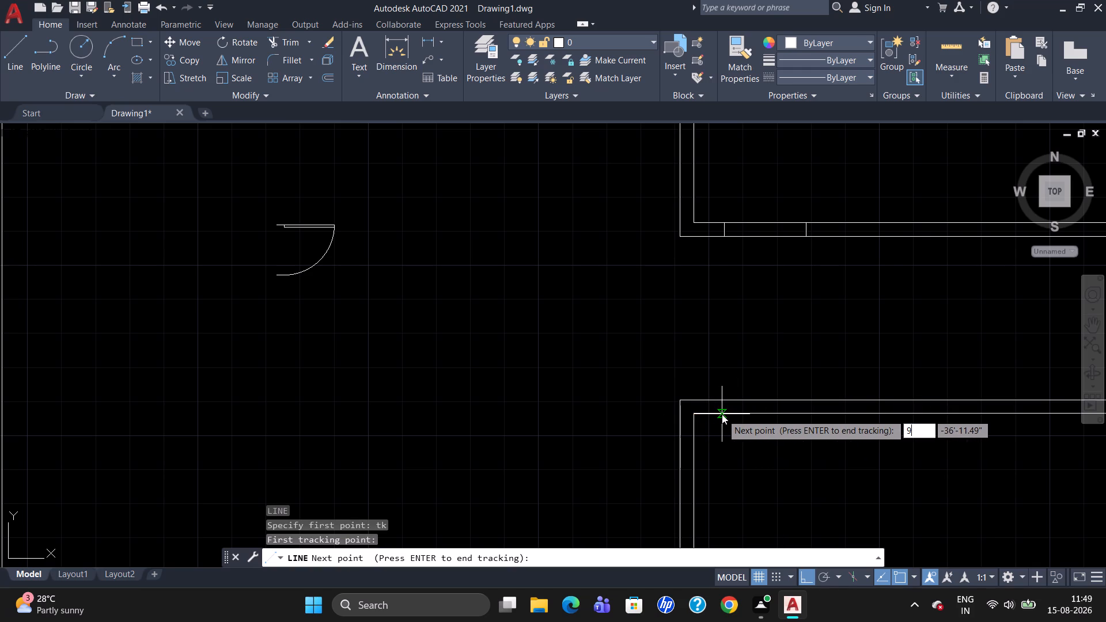
key("Return")
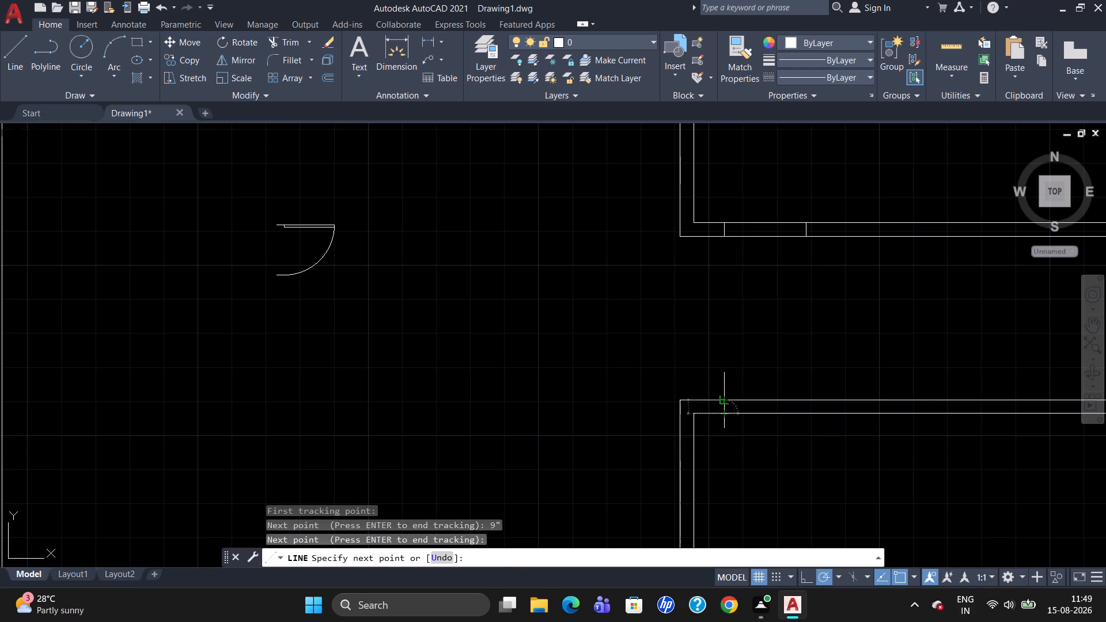
left_click(723, 399)
key("Escape")
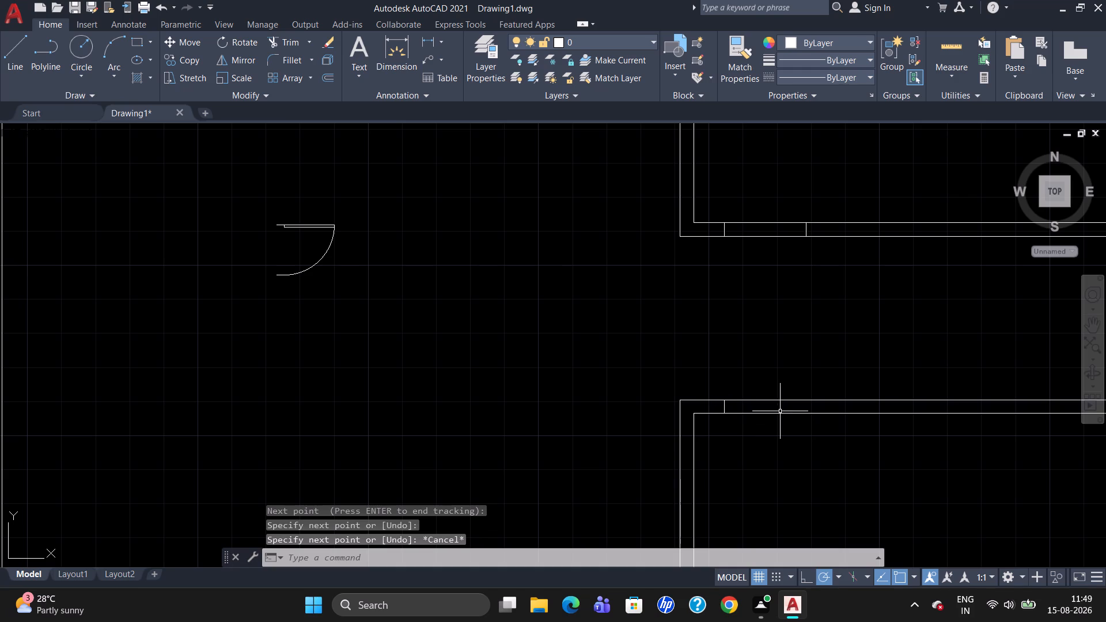
Offset the new jamb line 2' east along the lower horizontal partition to mark the door opening's other side.
key("o")
key("Return")
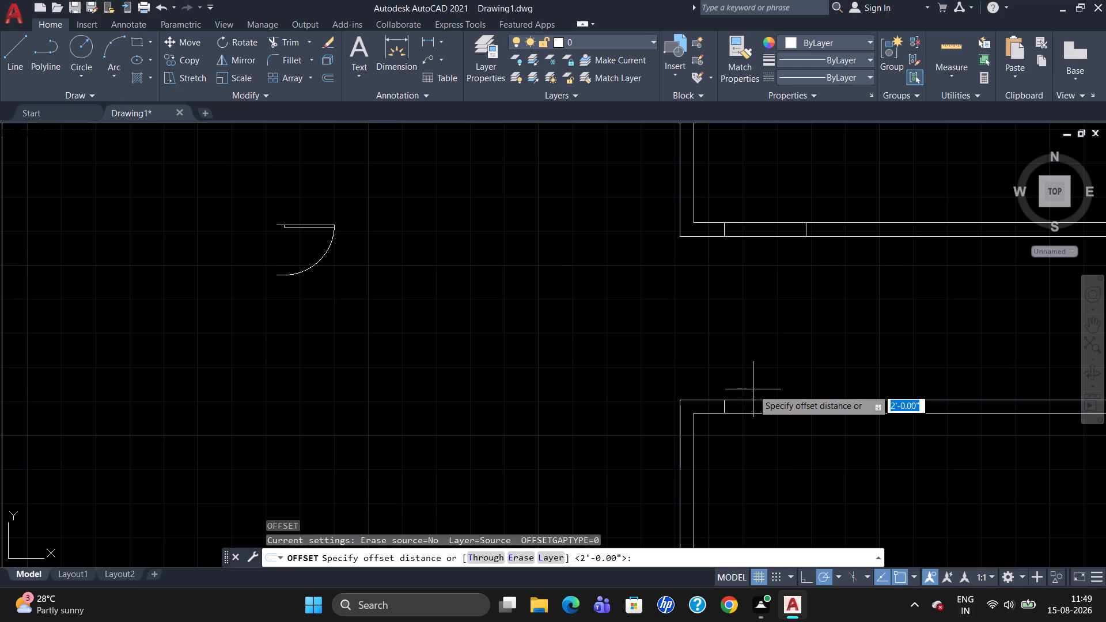
type("2'")
key("Return")
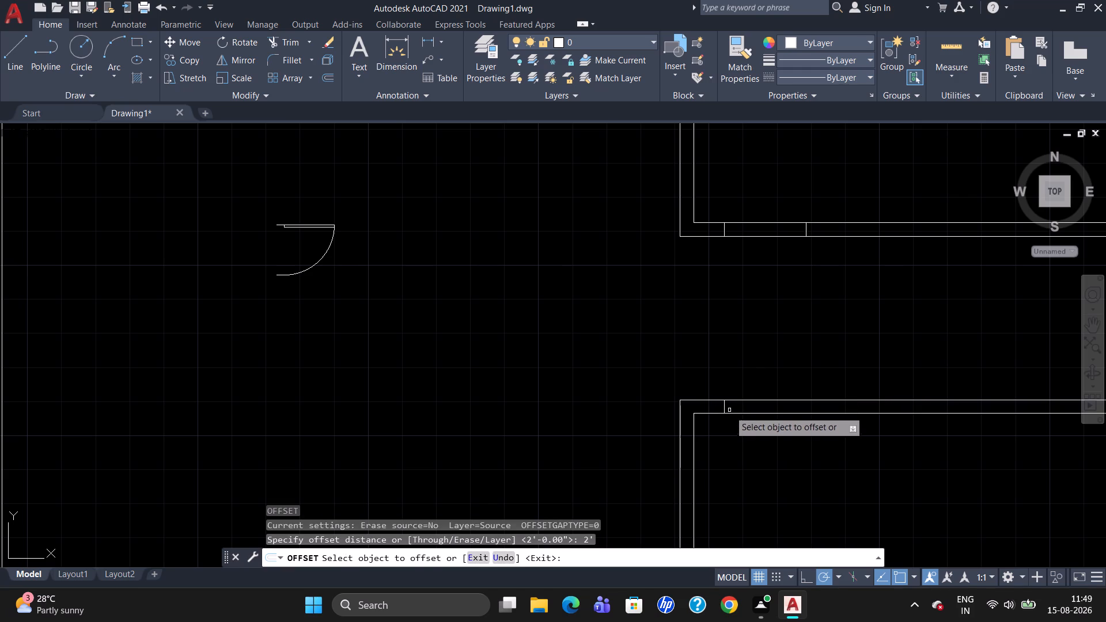
left_click(725, 407)
left_click(789, 407)
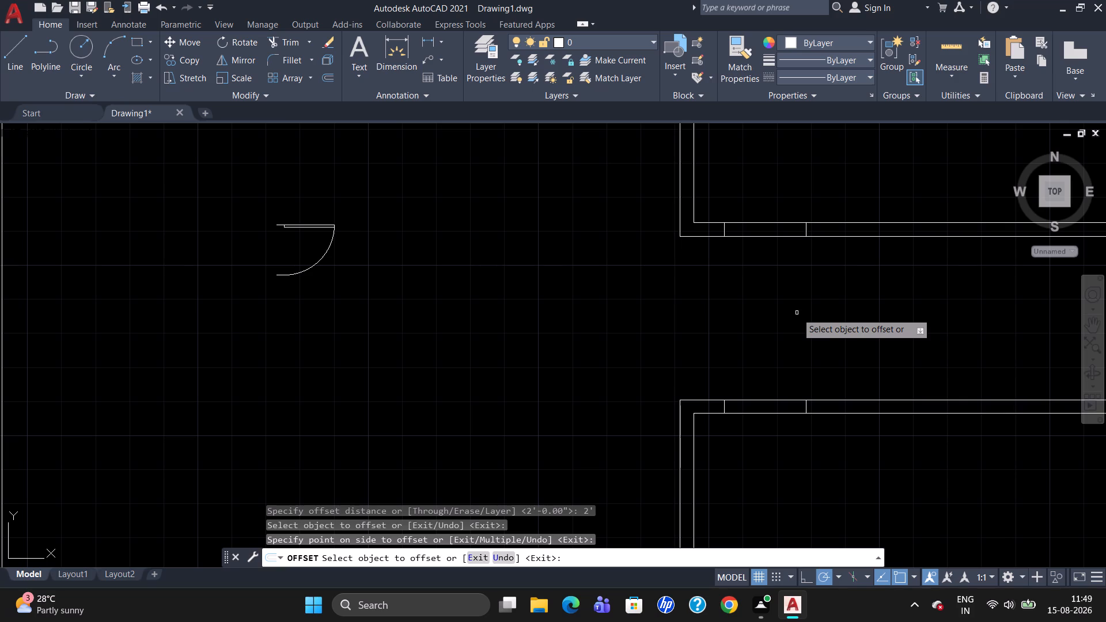
scroll(815, 182, "down", 3)
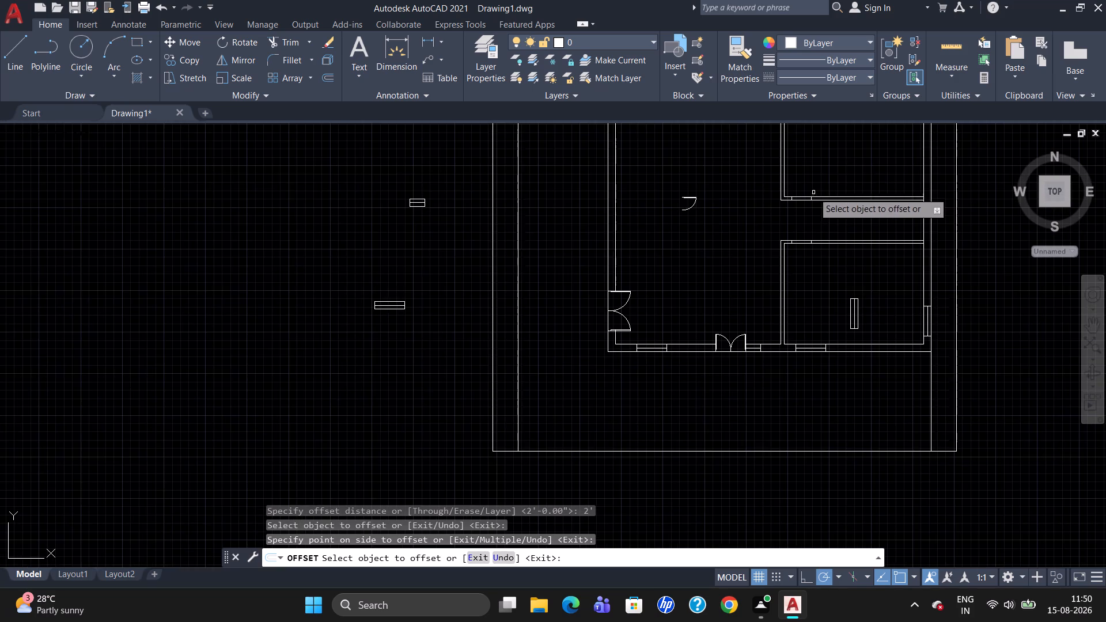
scroll(828, 168, "up", 5)
scroll(822, 189, "down", 6)
scroll(821, 155, "up", 3)
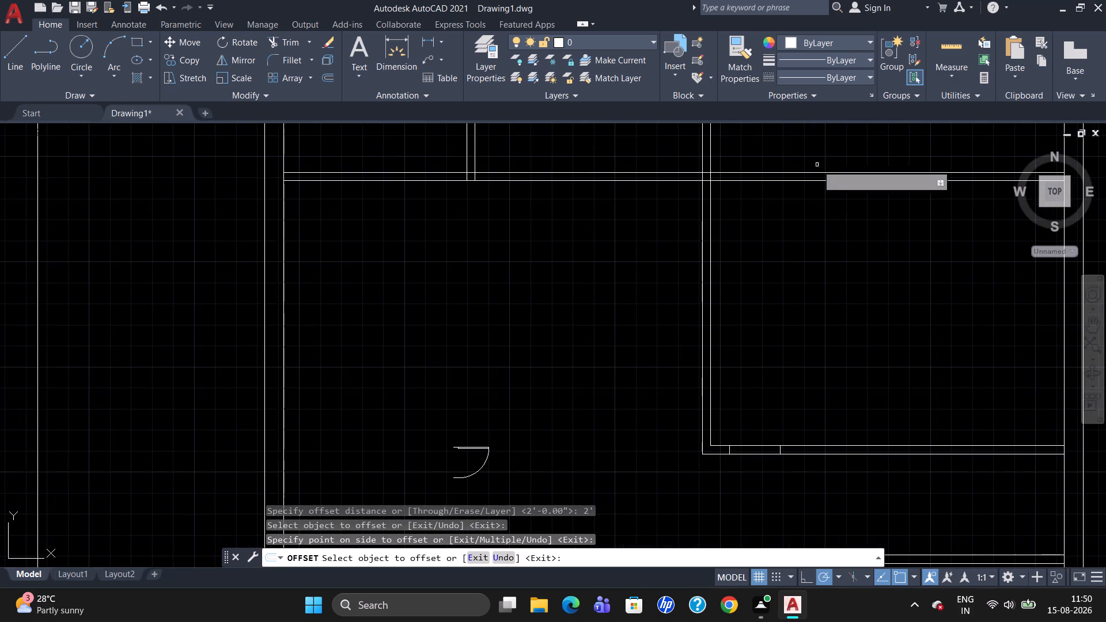
scroll(815, 177, "down", 1)
scroll(808, 127, "up", 1)
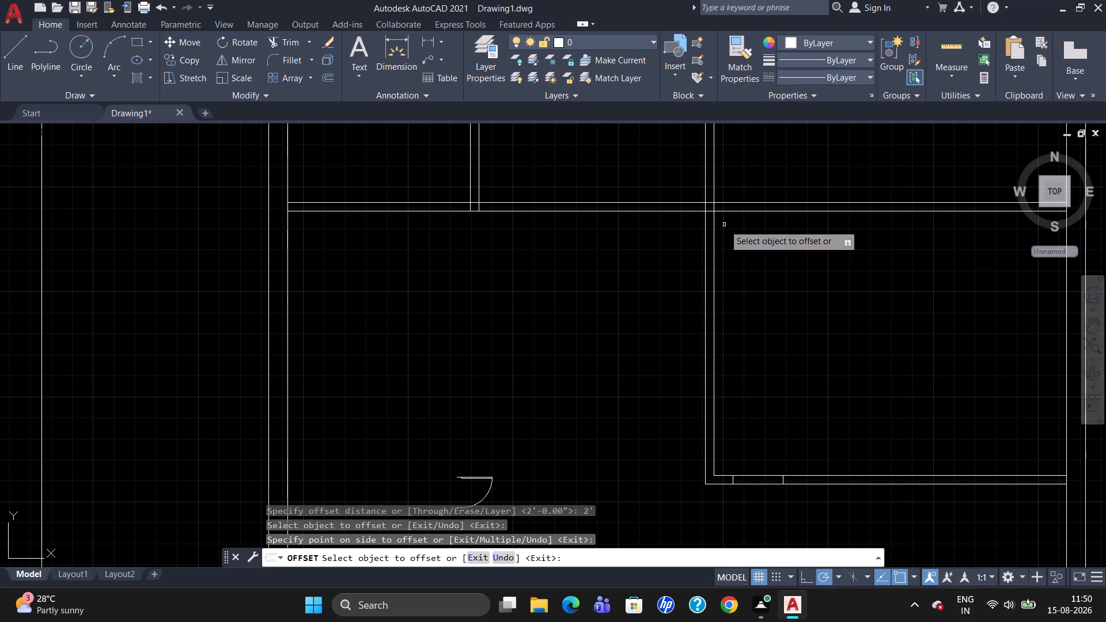
key("Escape")
Trim the overlapping wall lines where the next horizontal partition north of the full-width partition meets the long vertical partition.
type("tr")
key("Return")
key("Return")
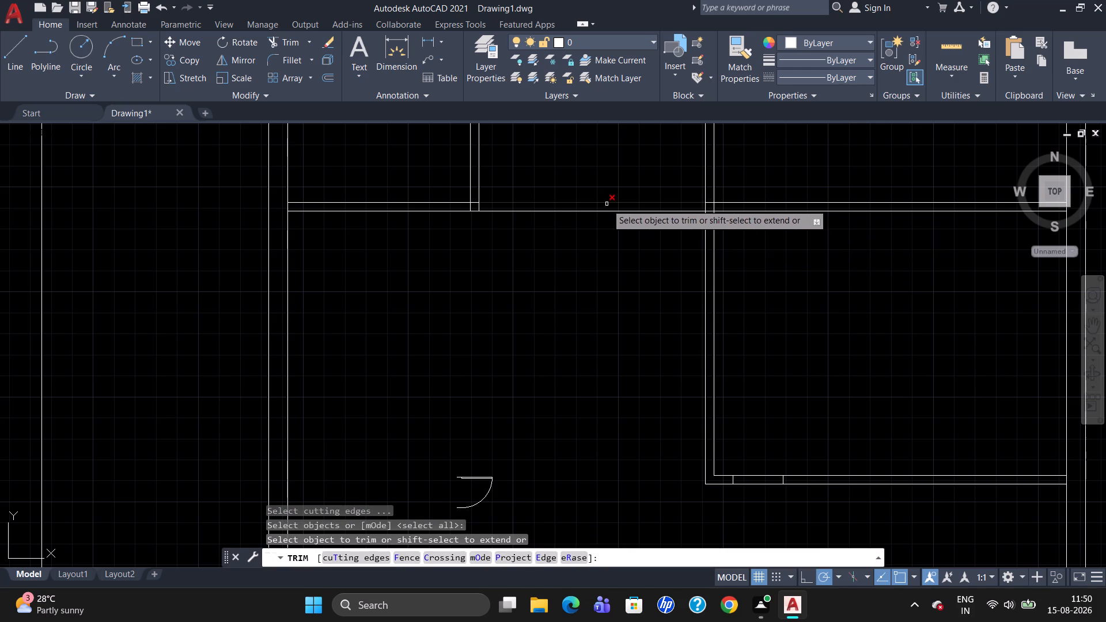
scroll(623, 155, "down", 3)
scroll(618, 143, "up", 1)
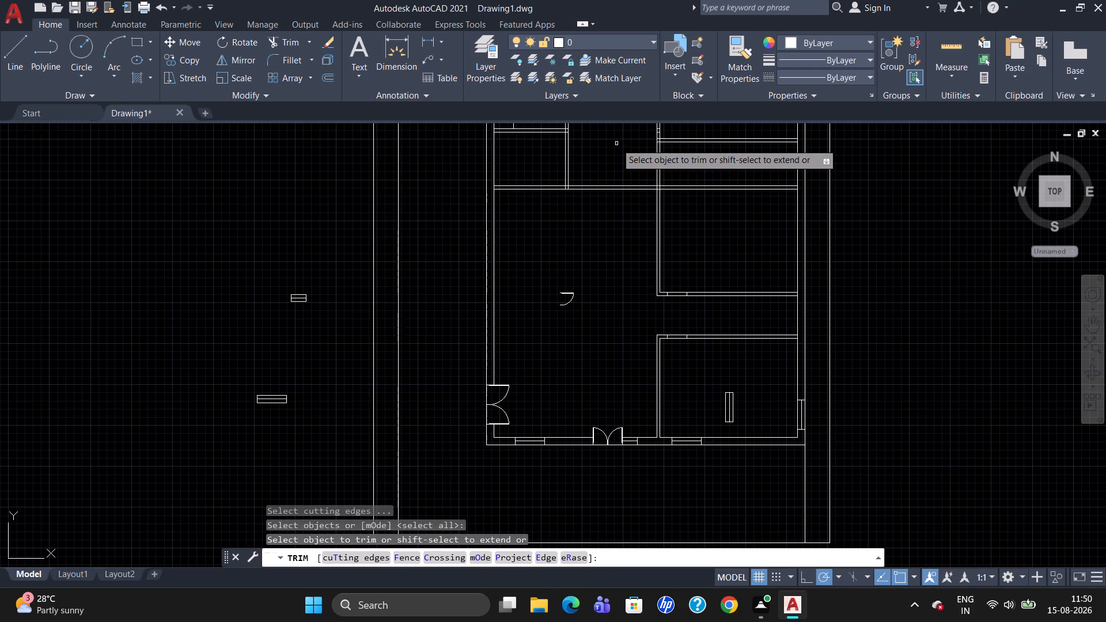
scroll(616, 148, "up", 2)
scroll(630, 177, "down", 2)
scroll(652, 136, "up", 2)
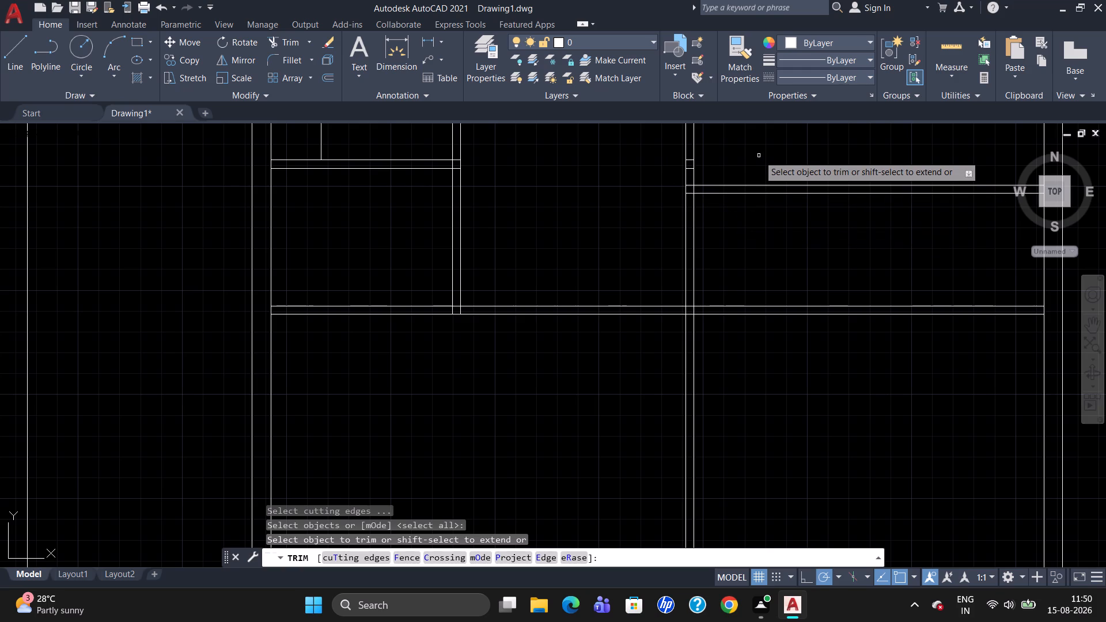
left_click(690, 184)
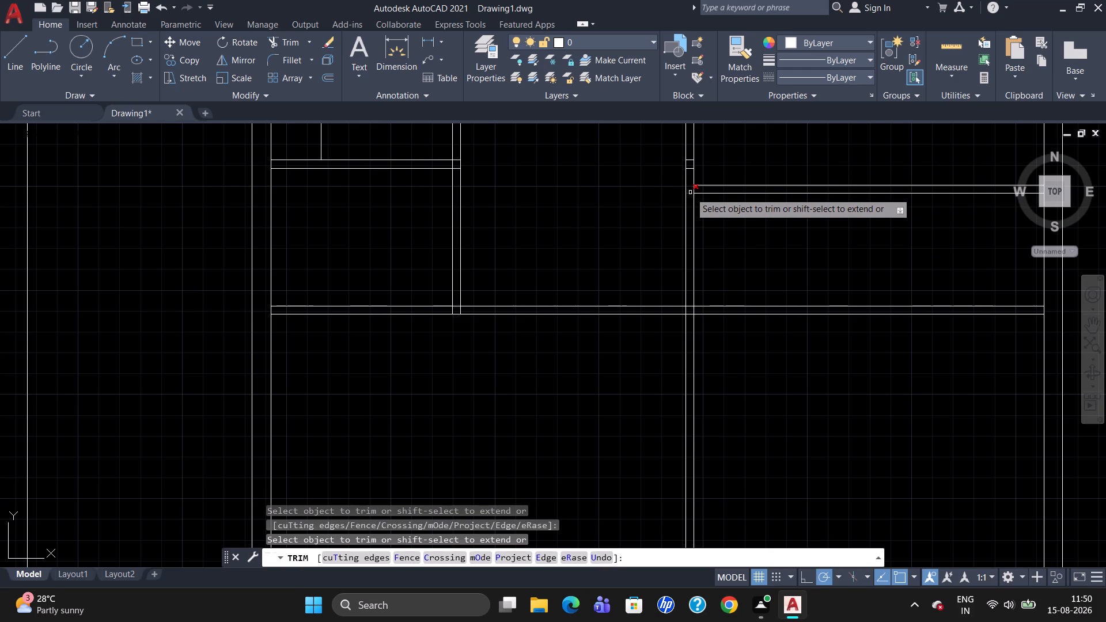
left_click(690, 194)
left_click(696, 189)
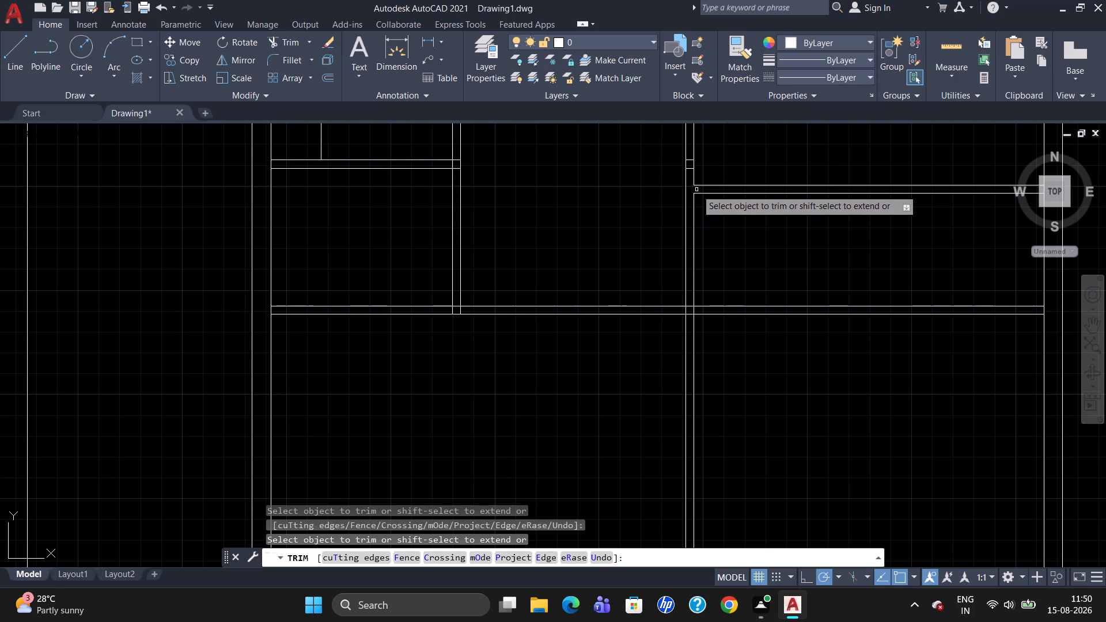
key("Escape")
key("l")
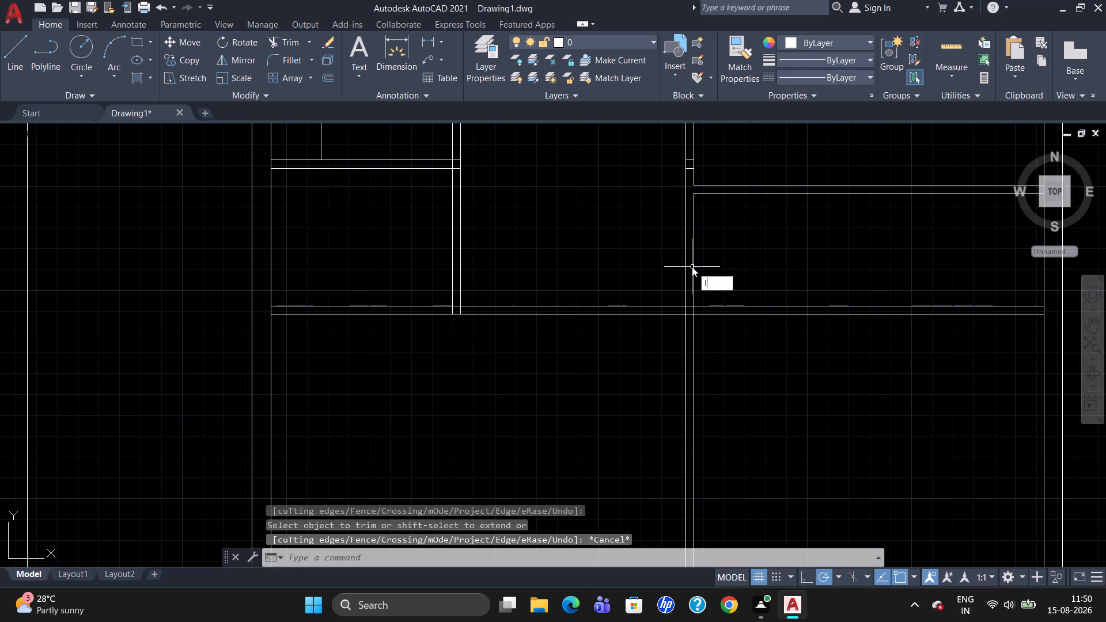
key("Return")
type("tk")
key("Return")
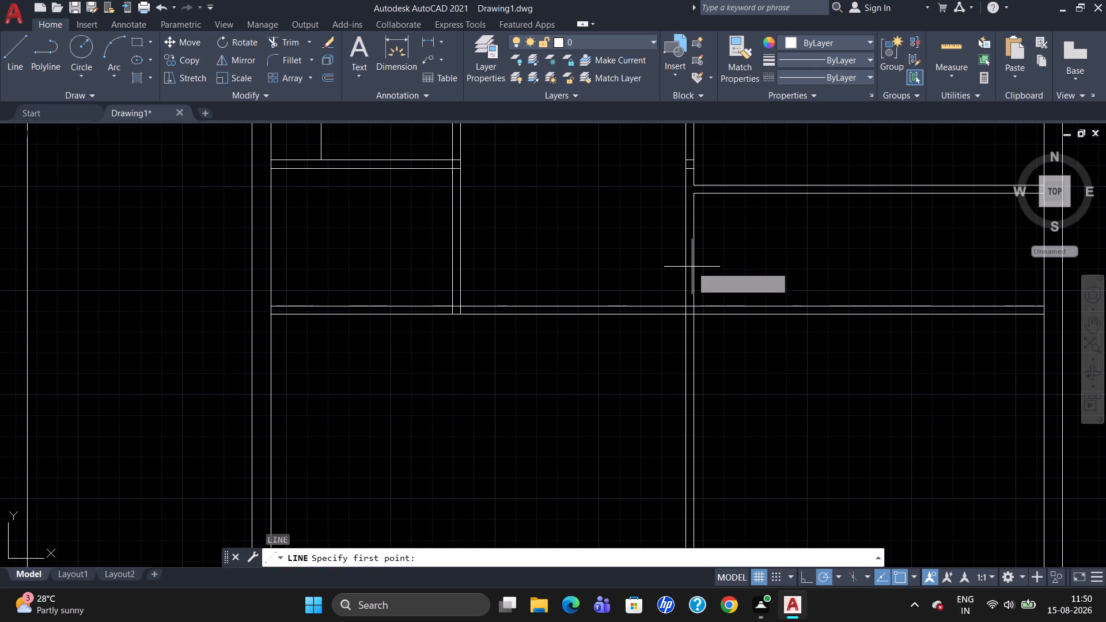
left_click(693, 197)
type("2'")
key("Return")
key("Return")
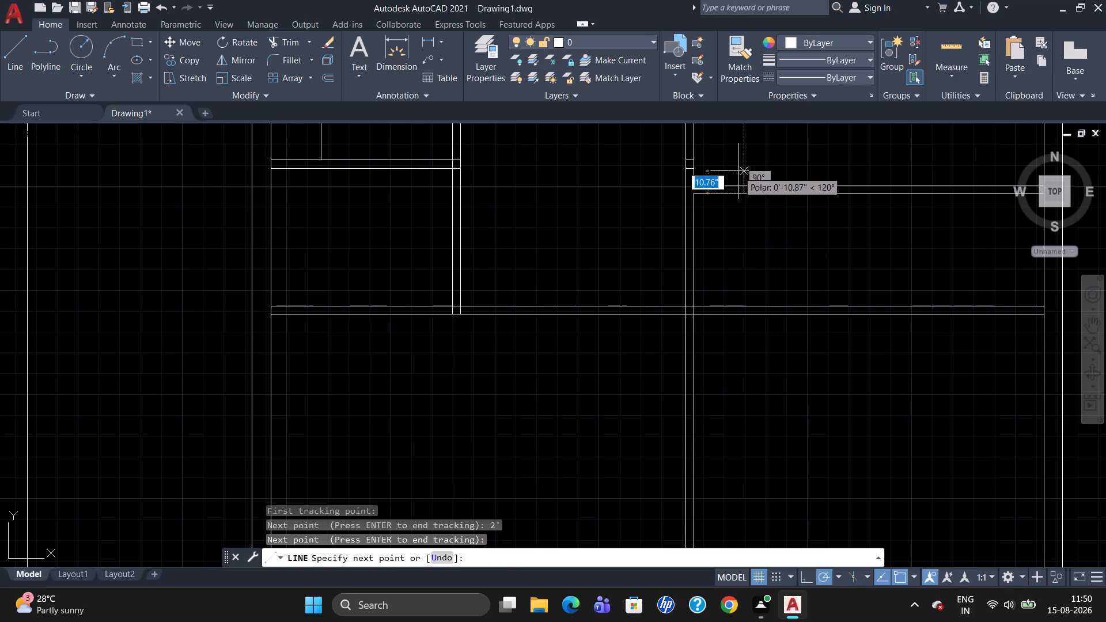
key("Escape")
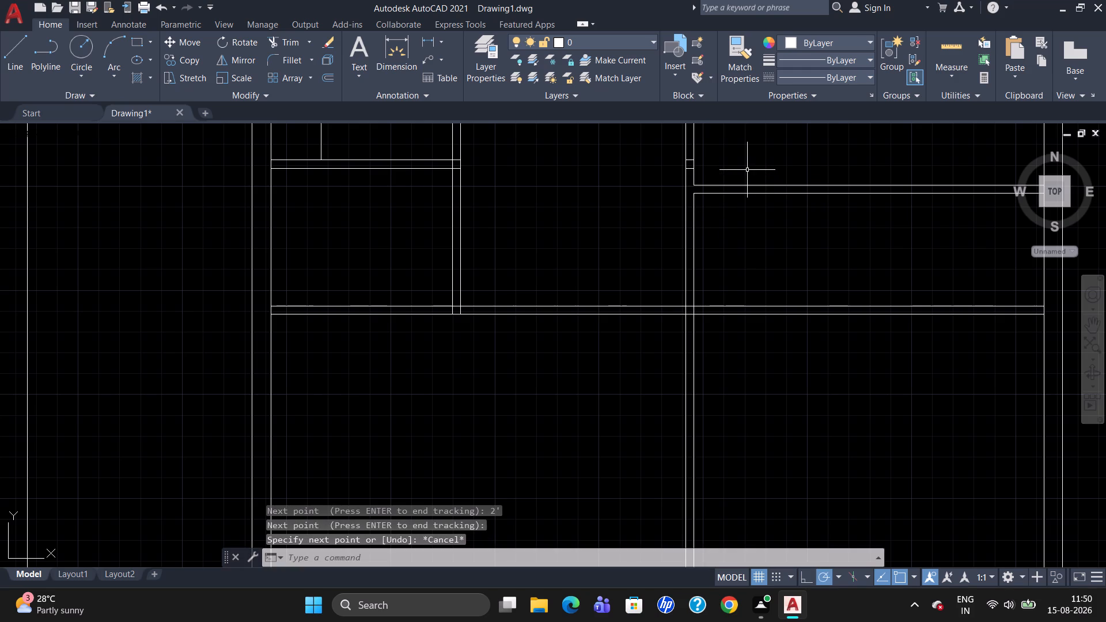
Draw a jamb line across the horizontal partition north of the full-width one, starting 9" east of its wall corner using tracking.
scroll(761, 169, "up", 2)
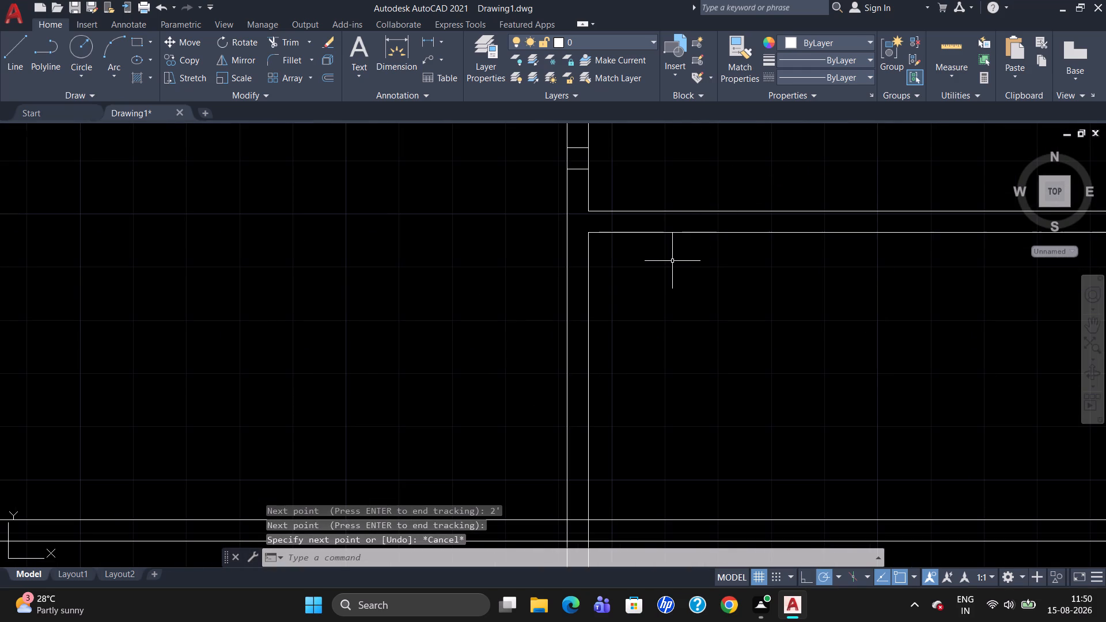
key("l")
key("Return")
type("tk")
key("Return")
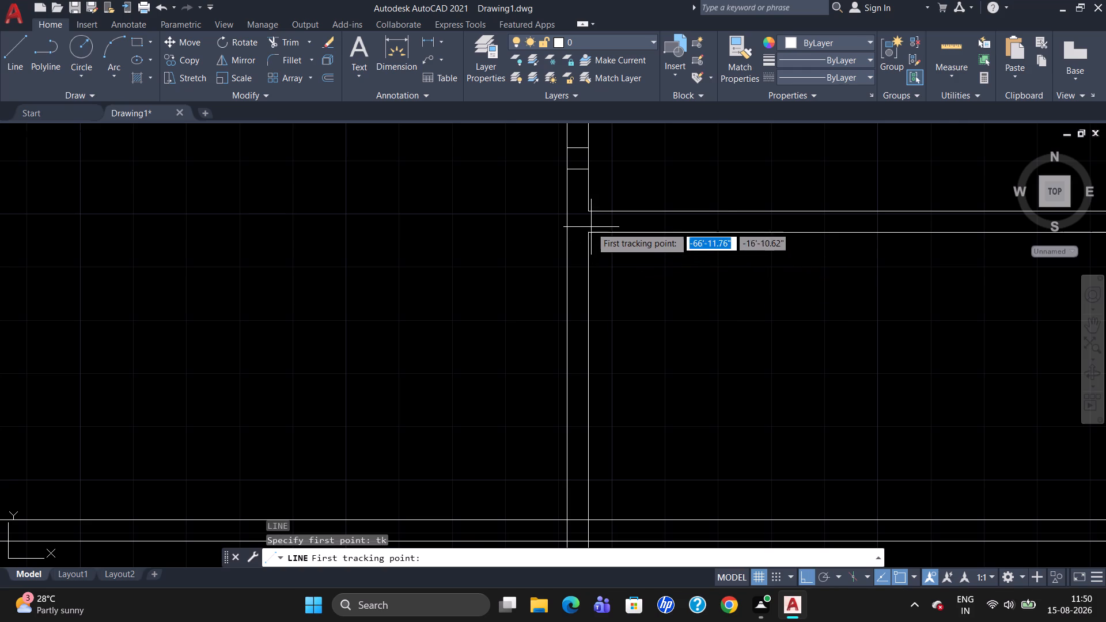
left_click(586, 213)
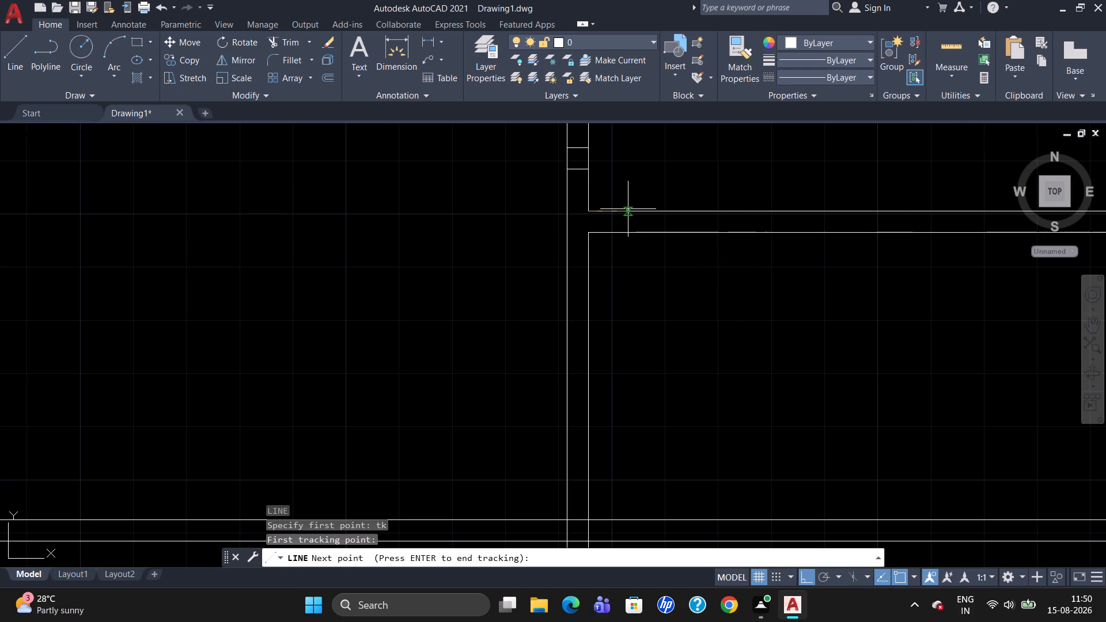
type("9\"")
key("Return")
key("Return")
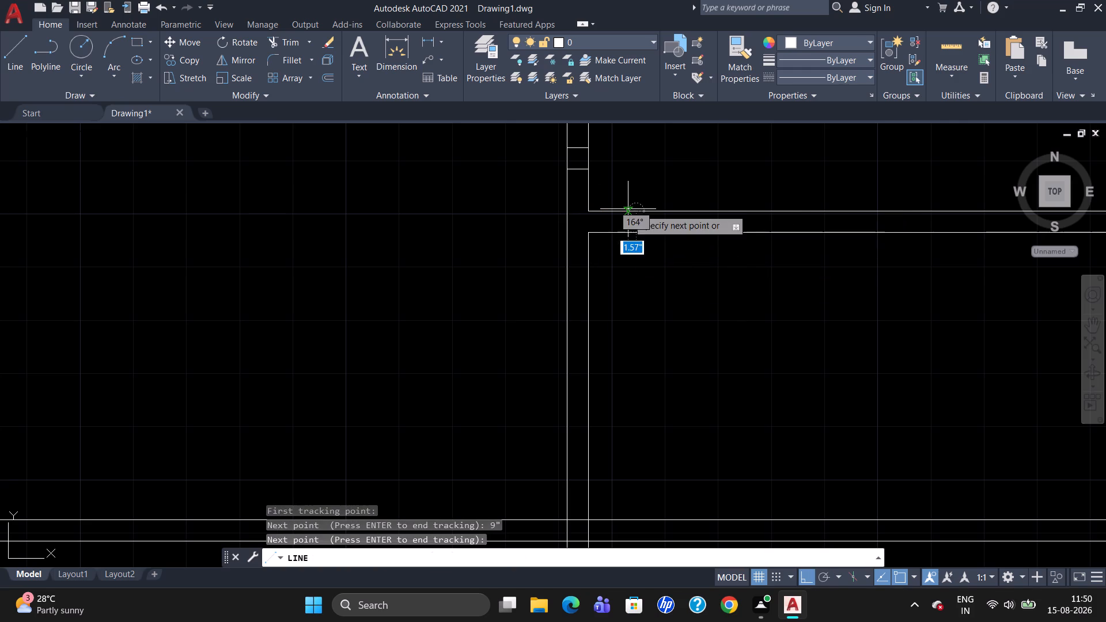
left_click(639, 234)
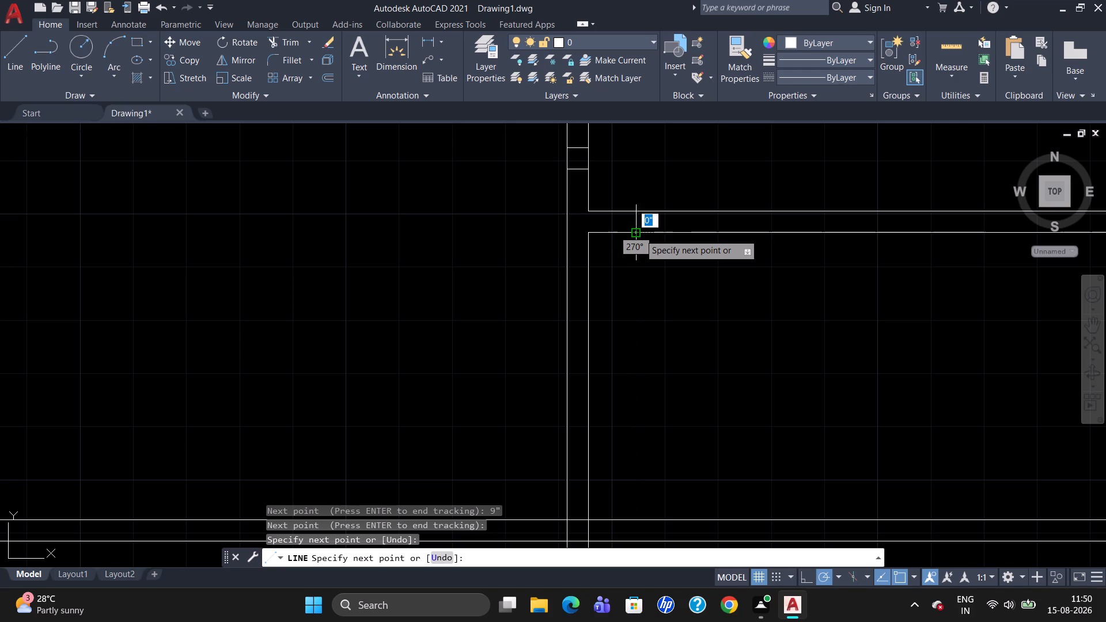
key("Escape")
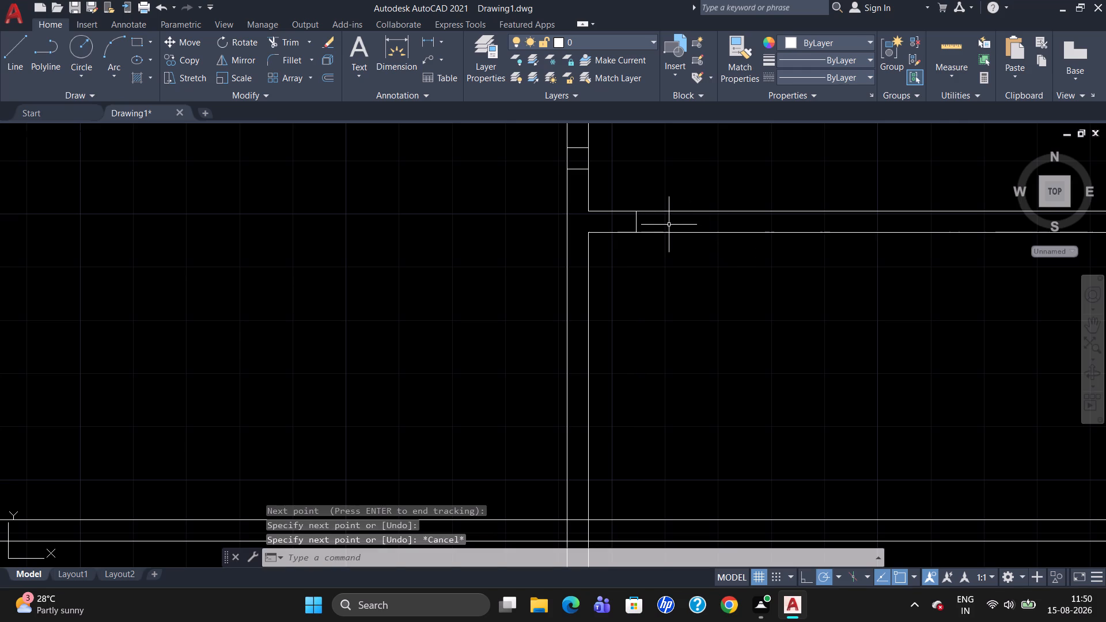
Offset the new jamb line 2' east along the same partition to mark the door opening's other side.
key("o")
key("Return")
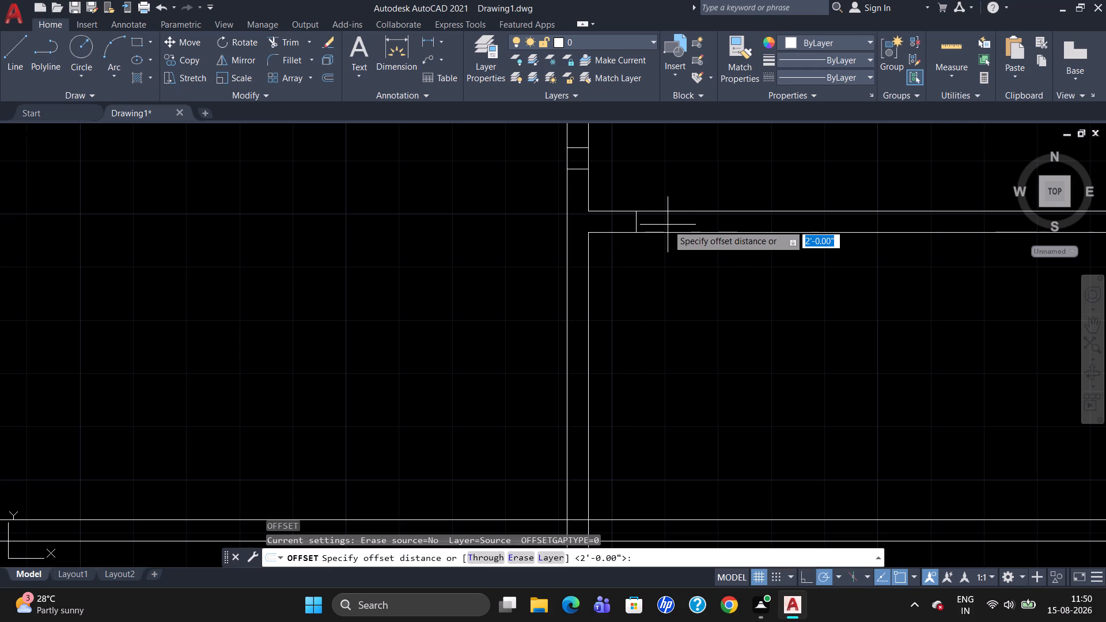
key("2")
key("apostrophe")
key("Return")
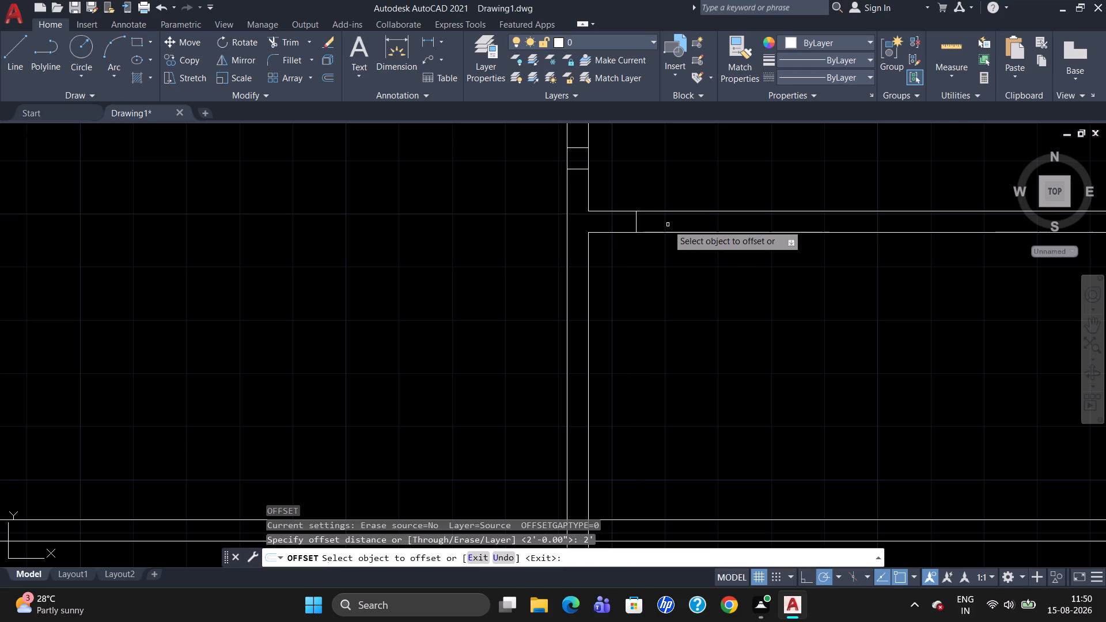
left_click(636, 226)
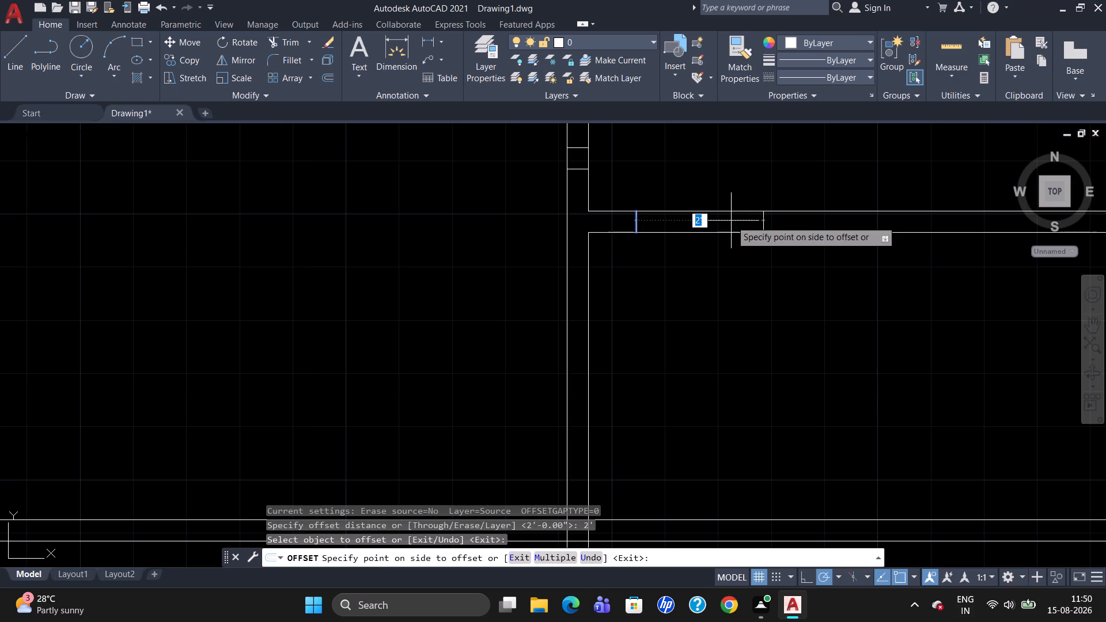
left_click(732, 221)
key("Escape")
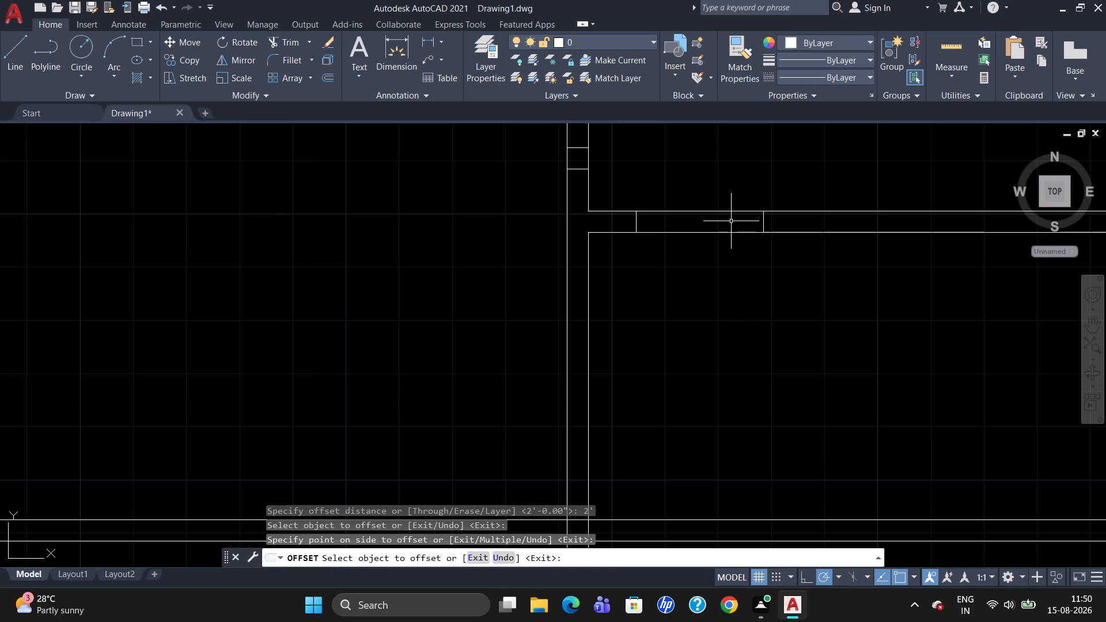
Copy the loose single door symbol into the room north of the new opening, the room south of the full-width partition, and the passage.
scroll(754, 222, "down", 2)
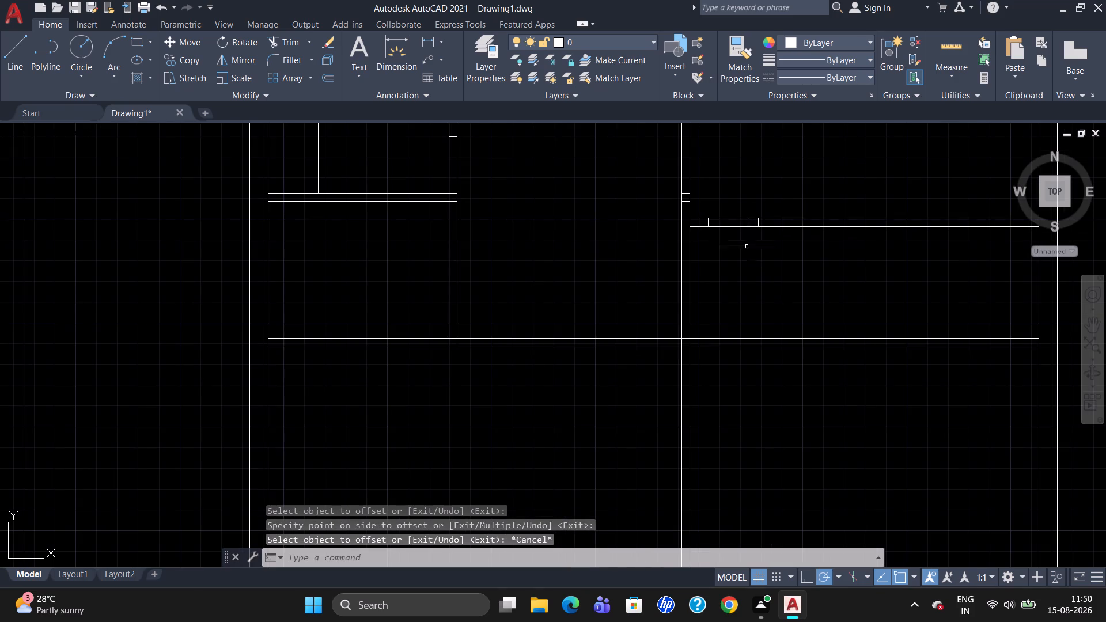
scroll(650, 208, "down", 2)
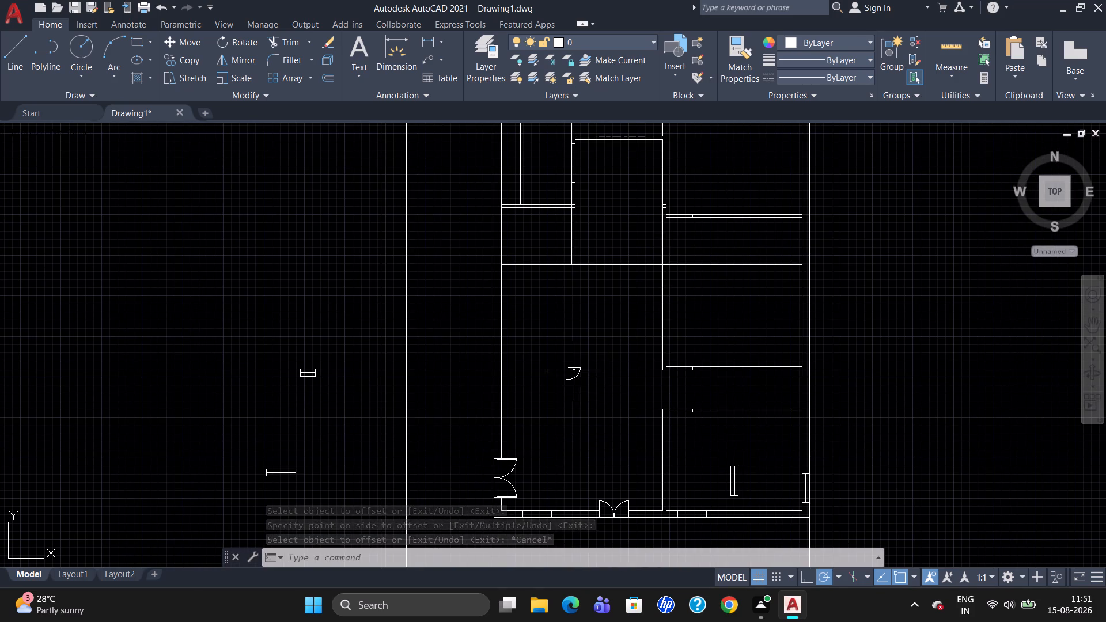
scroll(601, 268, "down", 2)
scroll(610, 263, "up", 2)
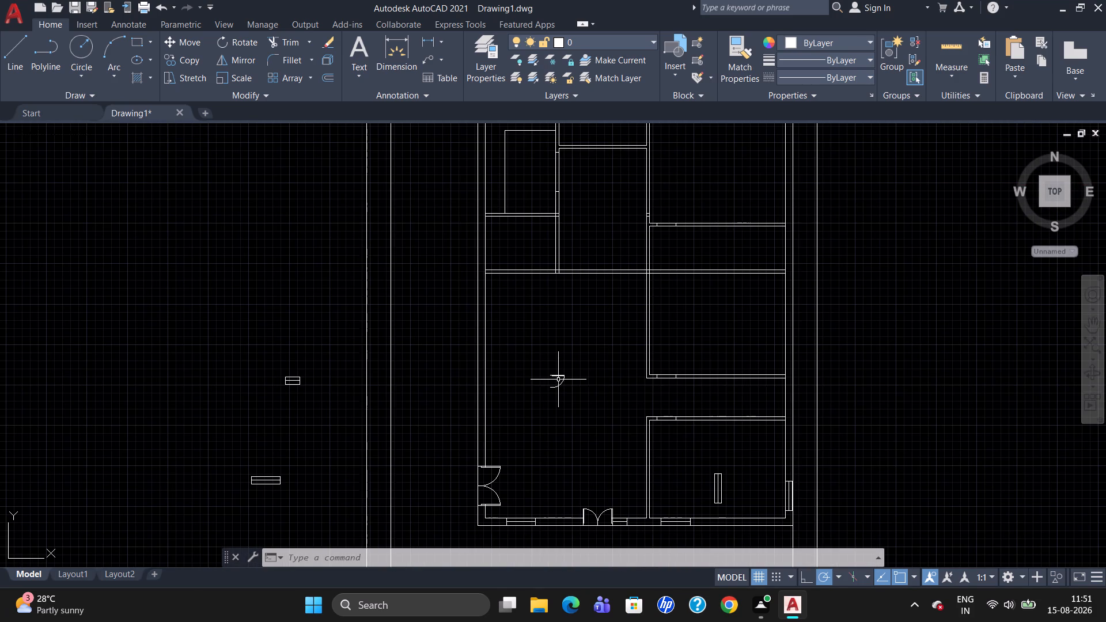
left_click(558, 377)
type("co")
key("Return")
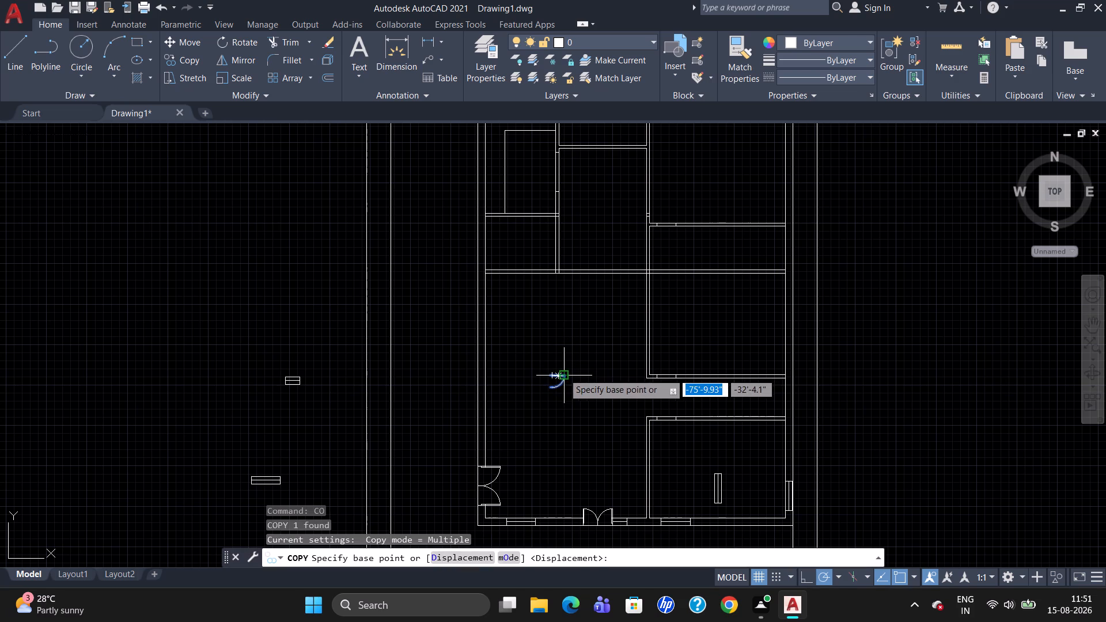
left_click(563, 373)
left_click(706, 167)
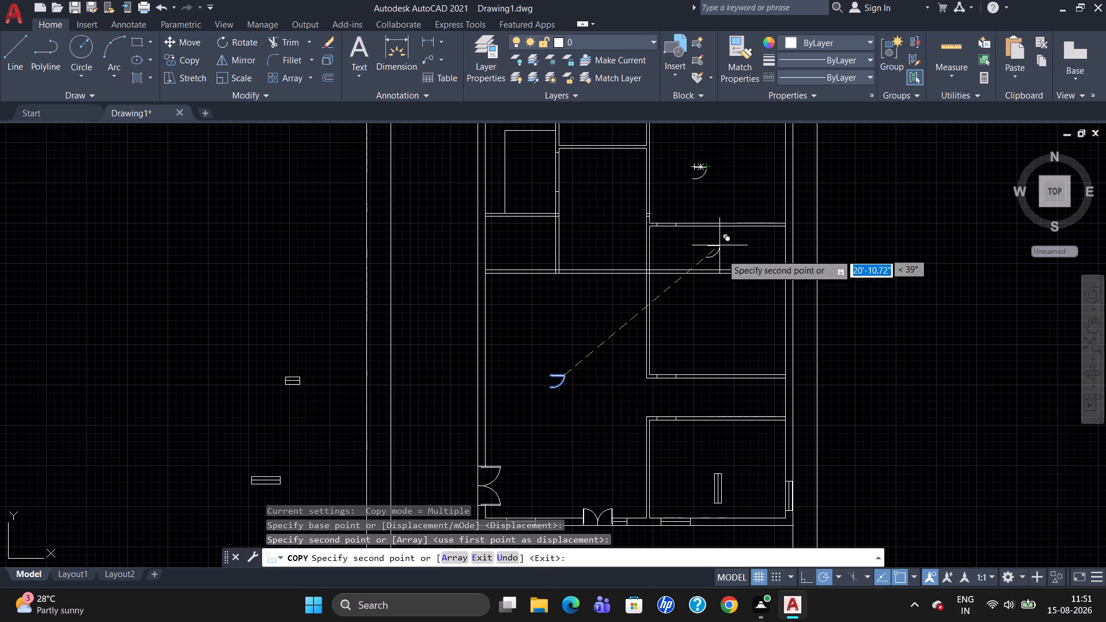
left_click(727, 309)
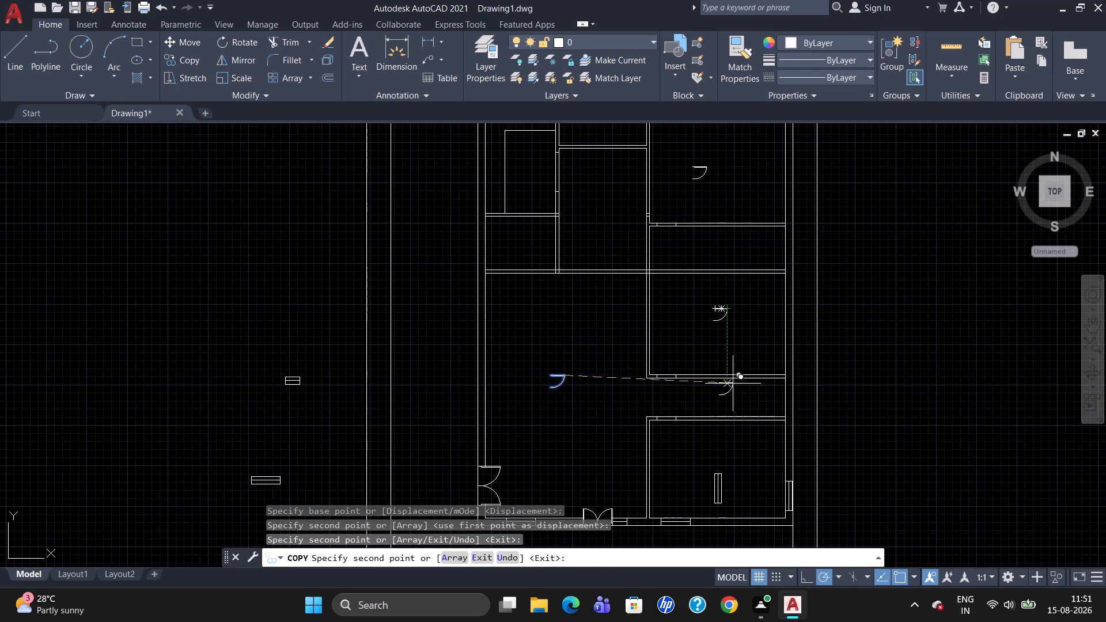
left_click(736, 396)
key("Escape")
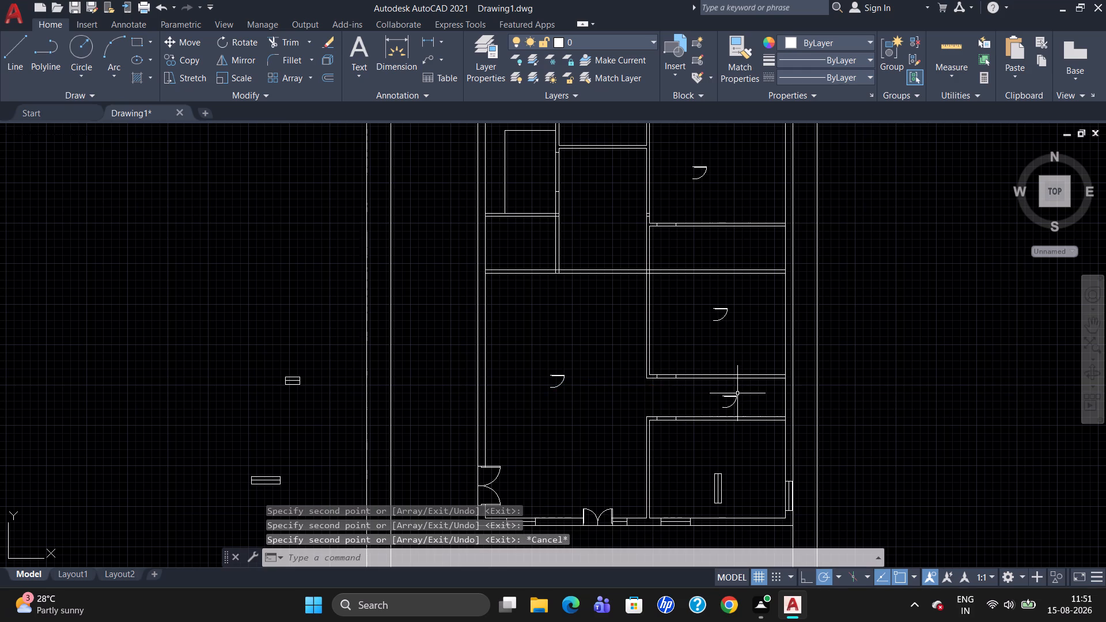
Set the northernmost door copy to Open 90º and rotate it 90° counterclockwise about its hinge end.
scroll(690, 142, "up", 2)
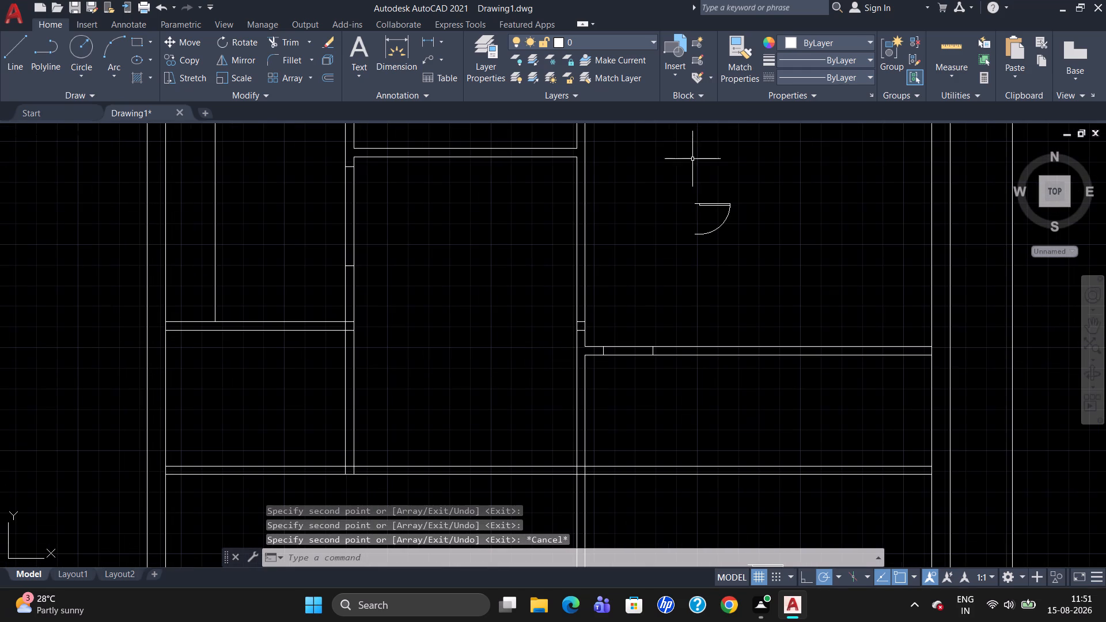
left_click(707, 204)
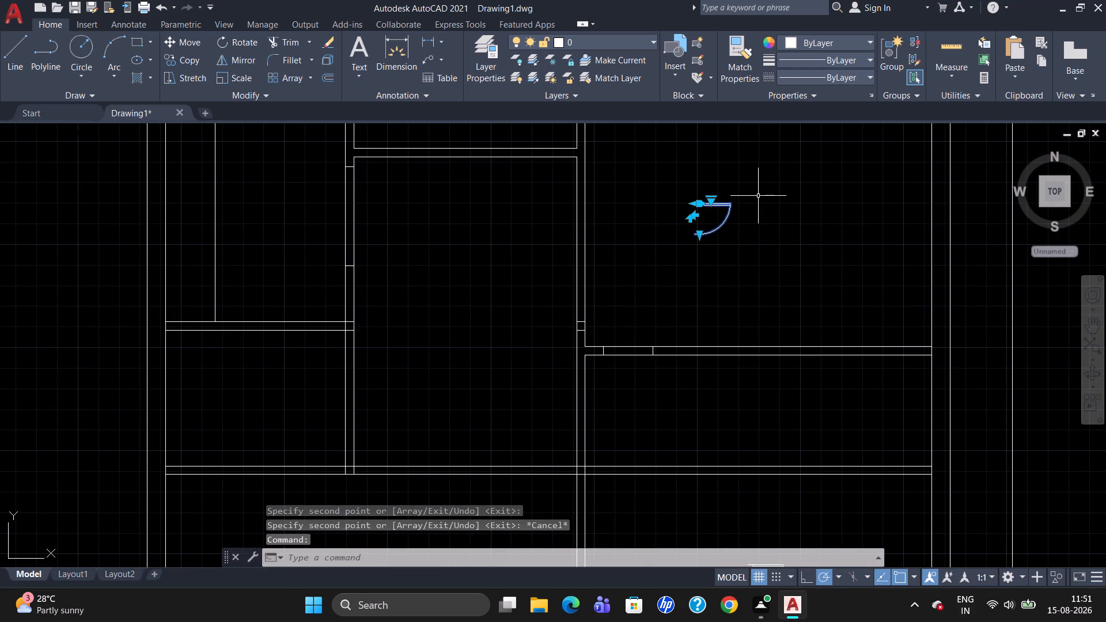
left_click(713, 199)
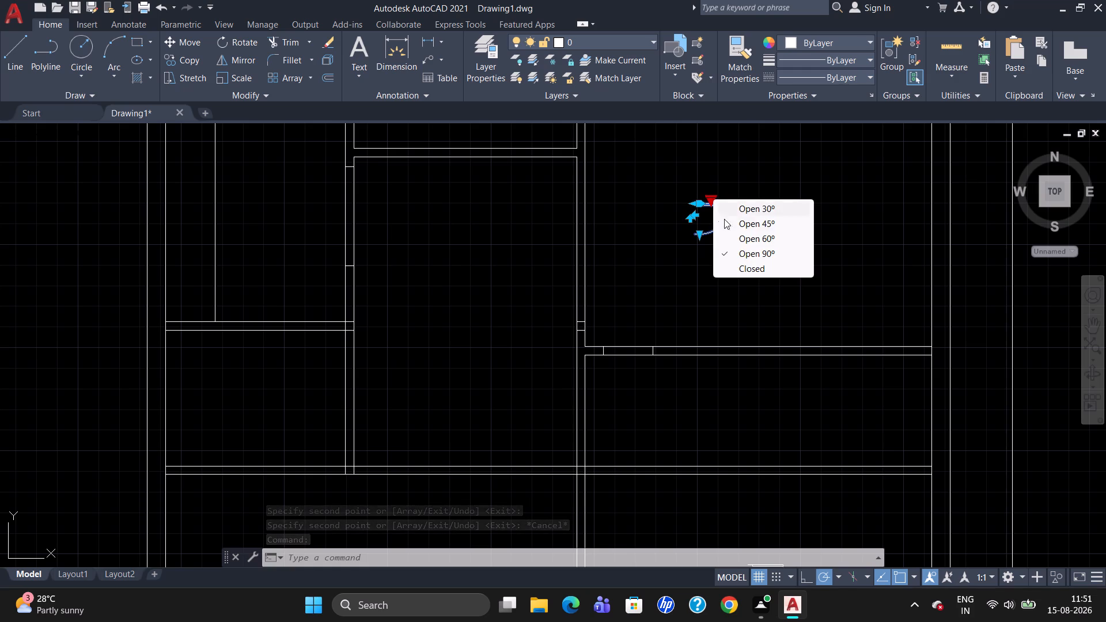
left_click(742, 249)
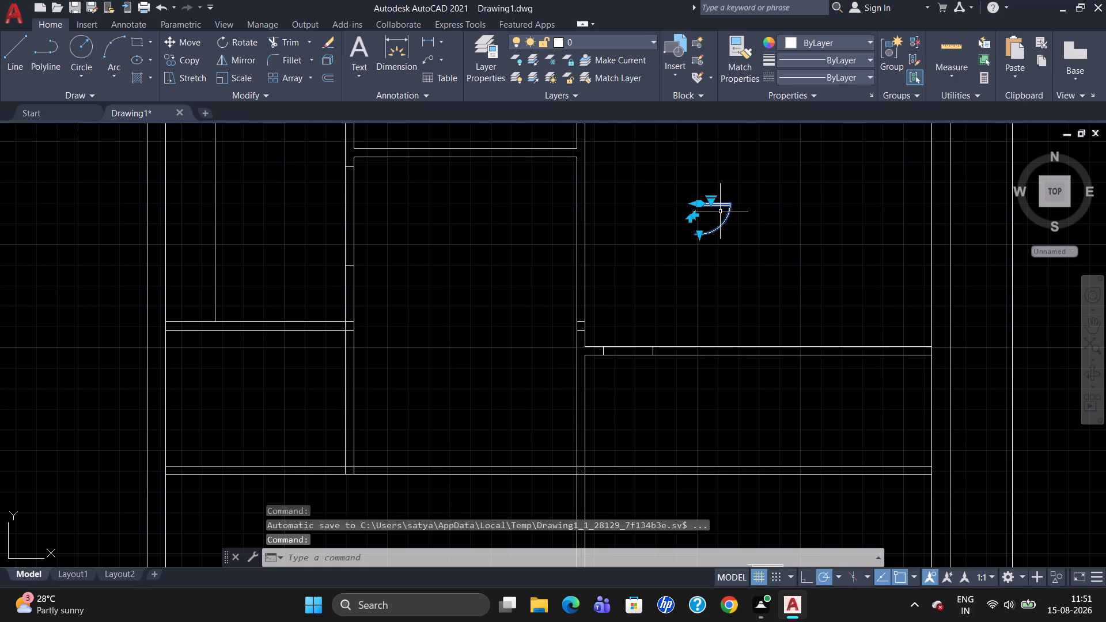
type("ro")
key("Return")
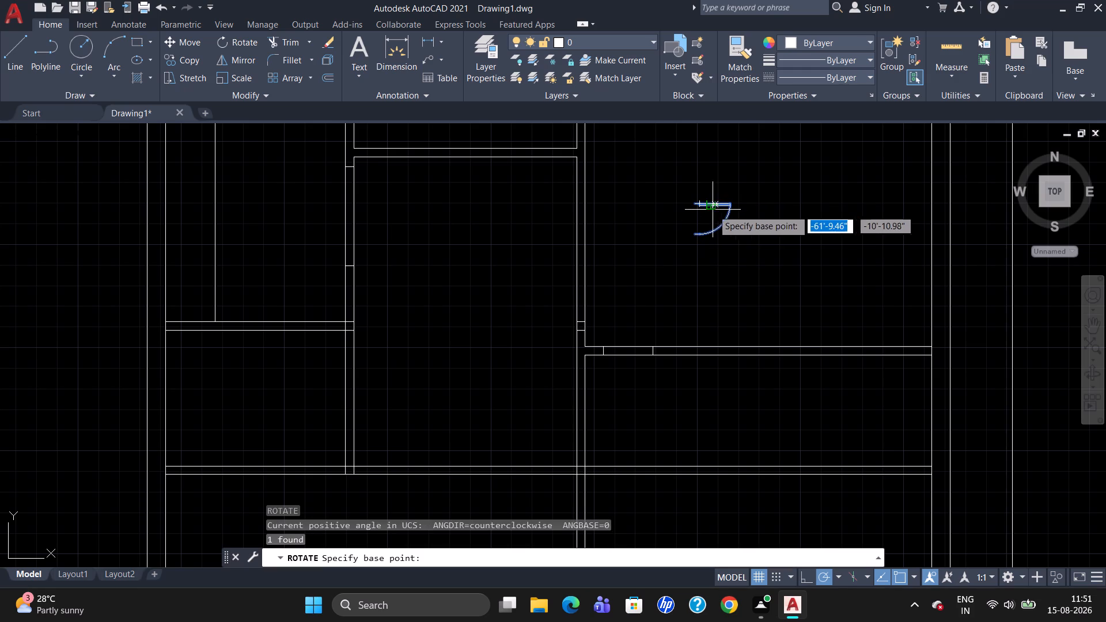
left_click(693, 207)
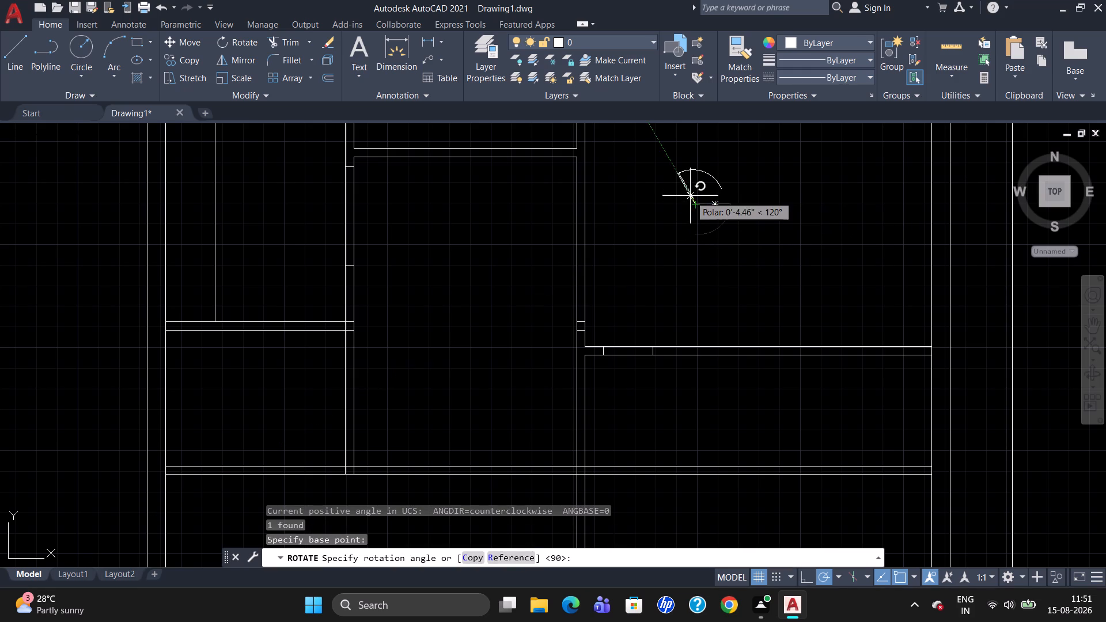
left_click(696, 191)
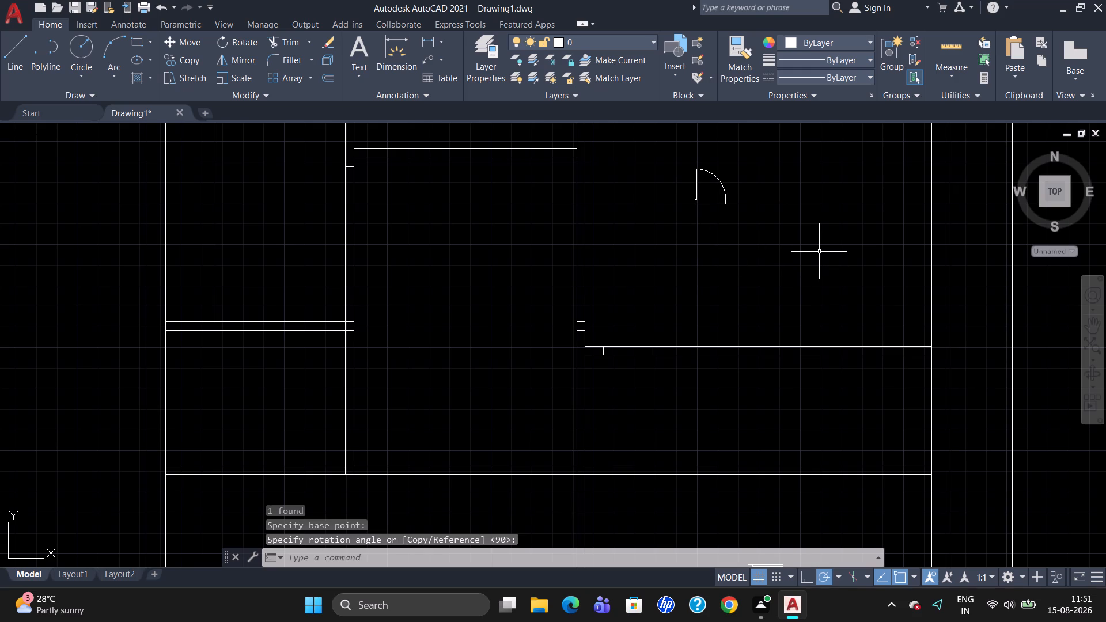
Copy the rotated door by its hinge end onto the south end of the new opening's west jamb line.
left_click(696, 202)
type("co")
key("Return")
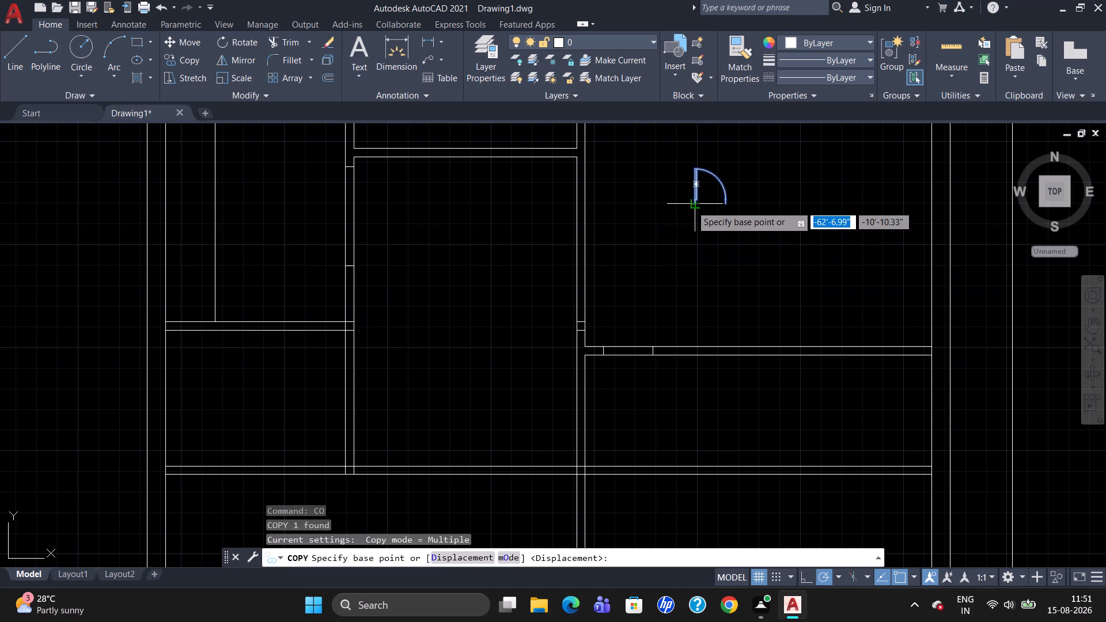
left_click(691, 205)
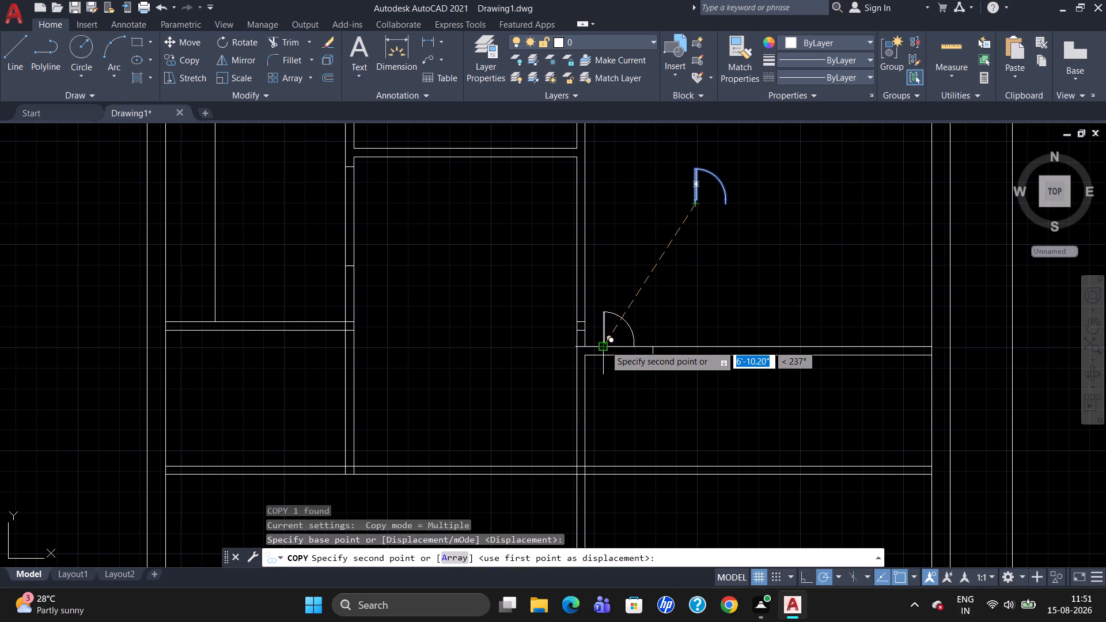
scroll(613, 351, "up", 1)
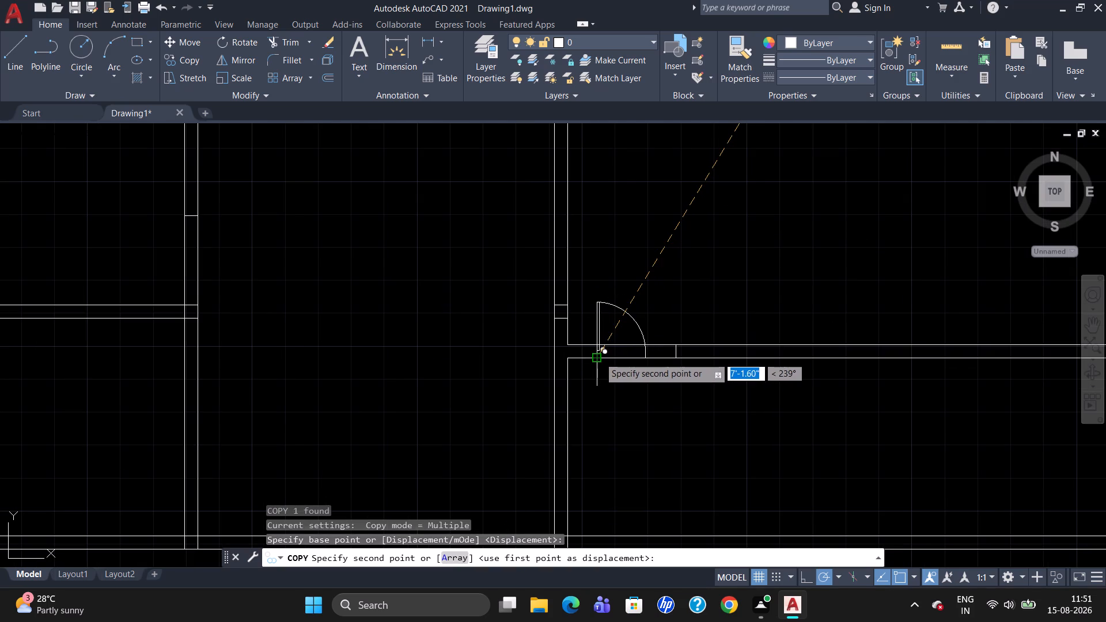
left_click(599, 356)
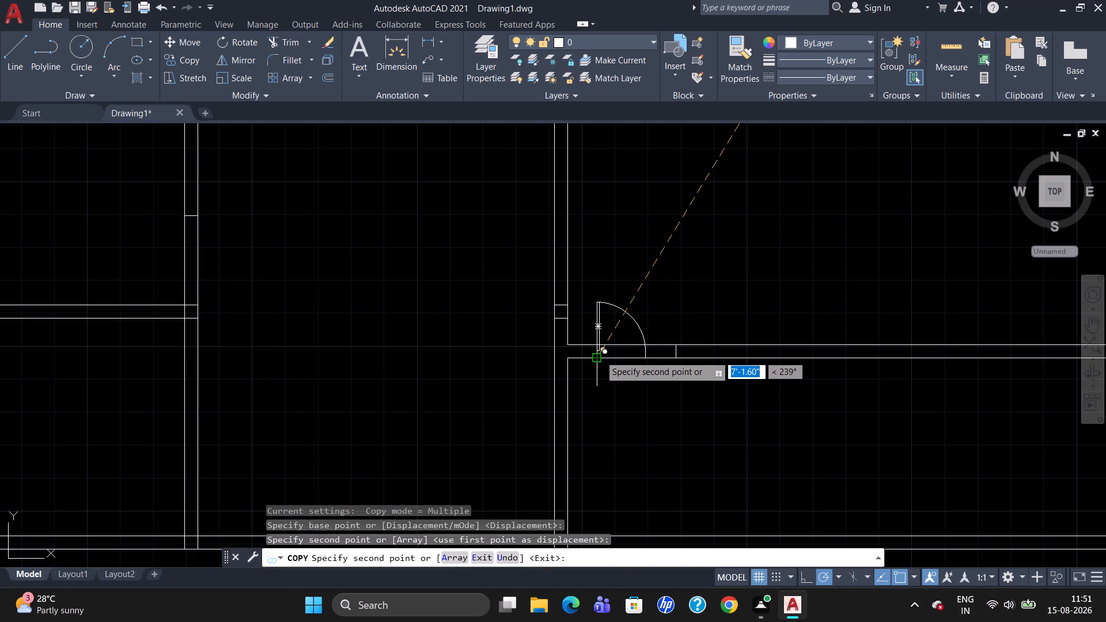
key("Escape")
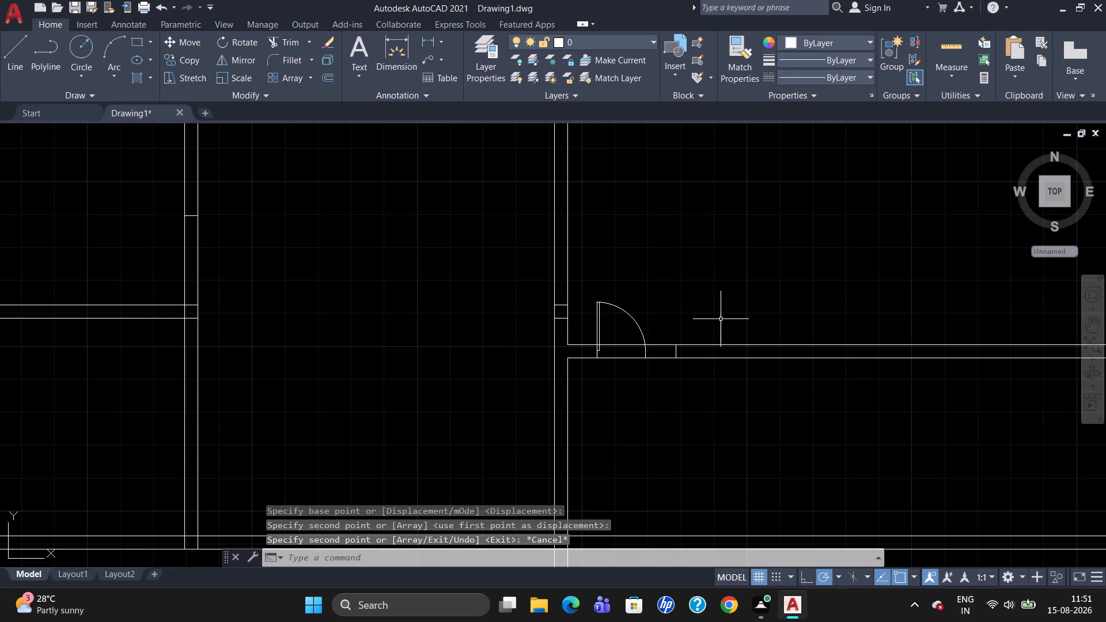
left_click(651, 344)
key("Escape")
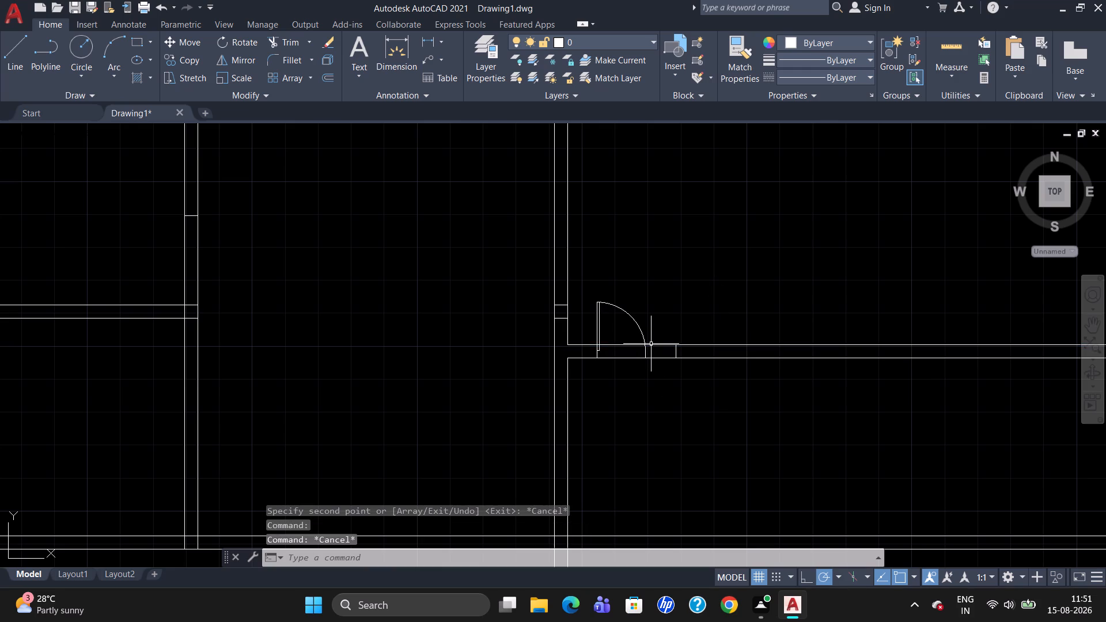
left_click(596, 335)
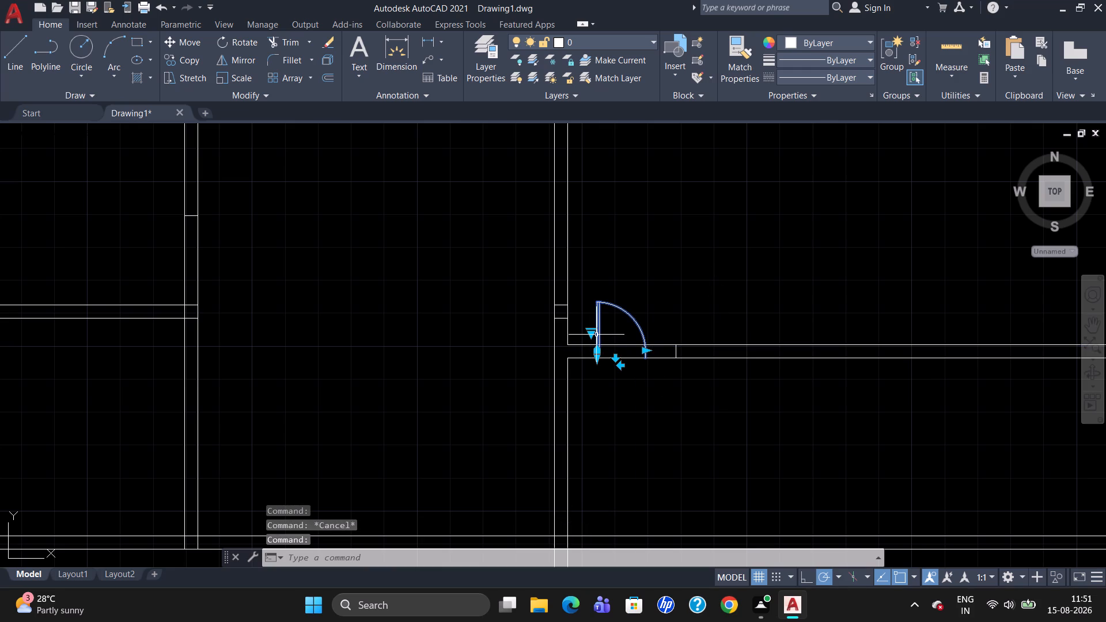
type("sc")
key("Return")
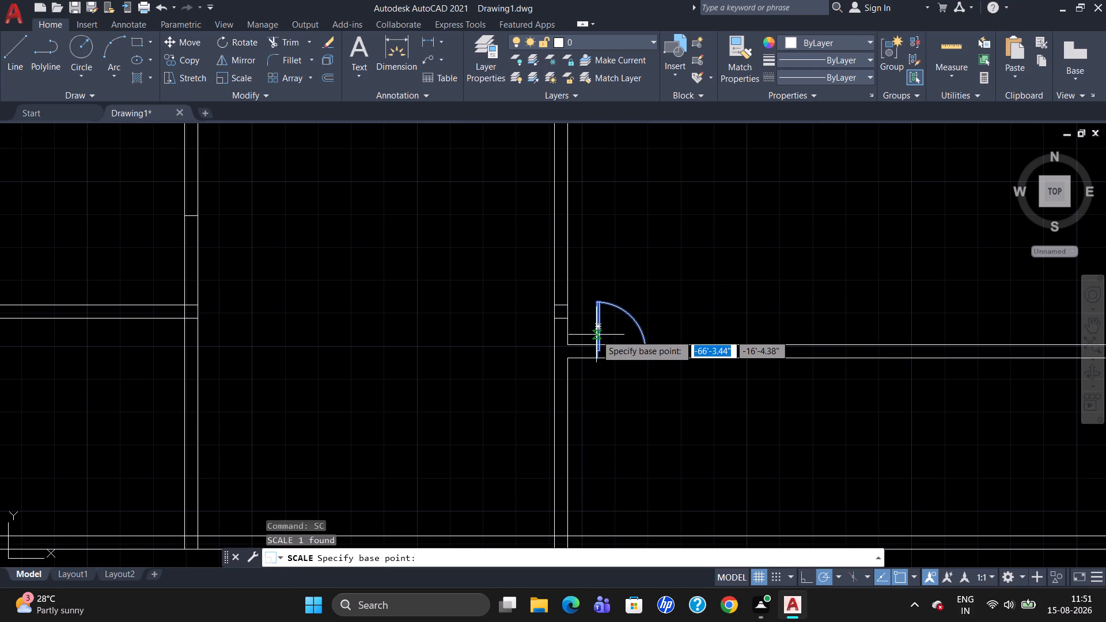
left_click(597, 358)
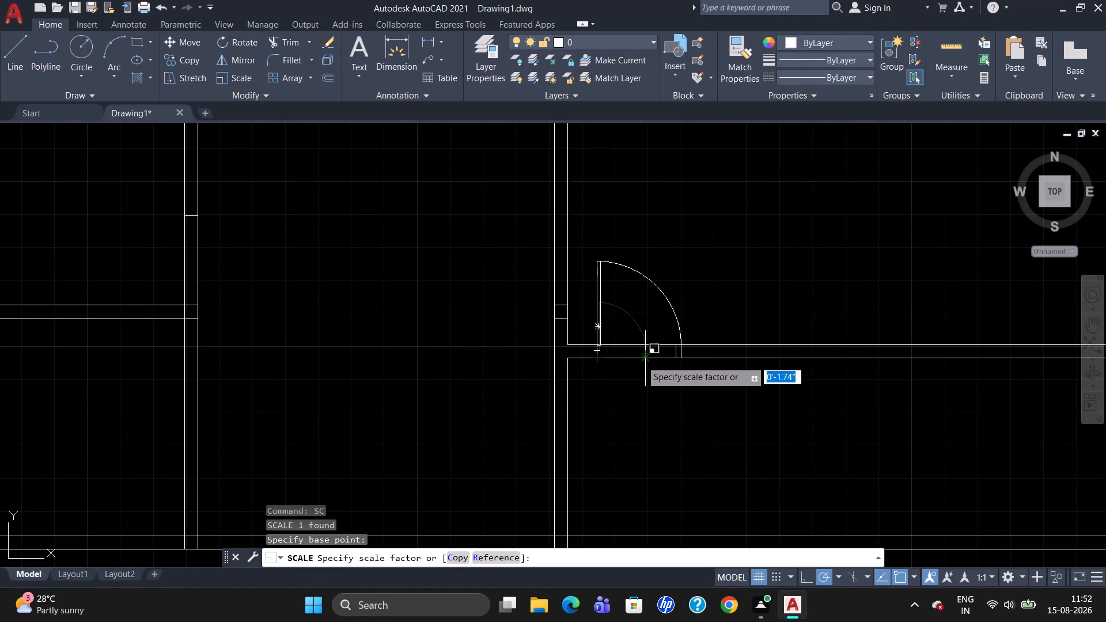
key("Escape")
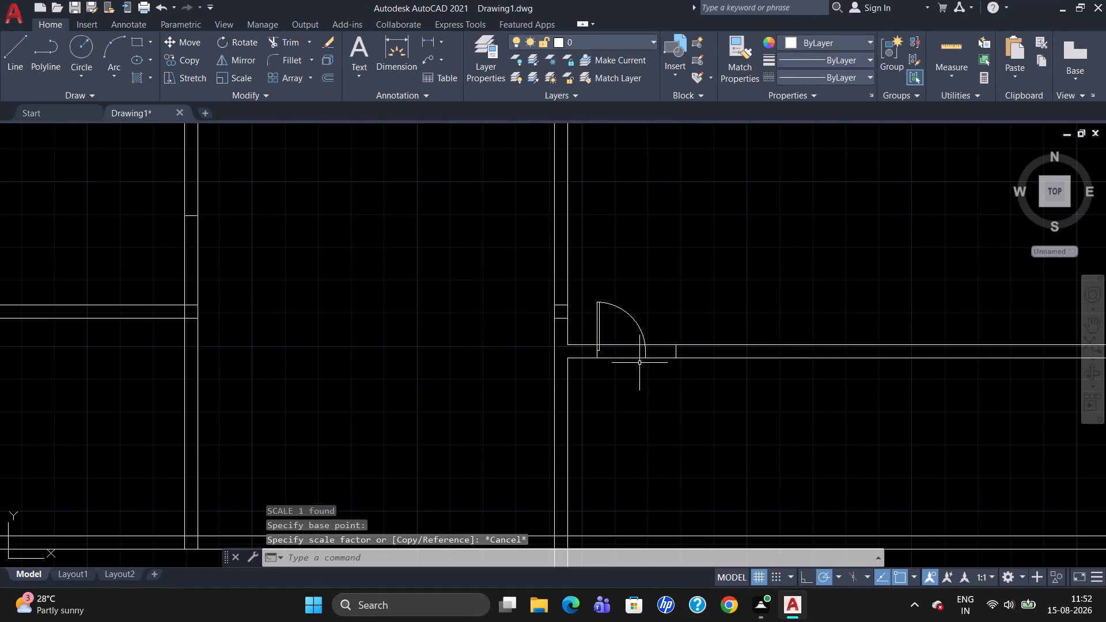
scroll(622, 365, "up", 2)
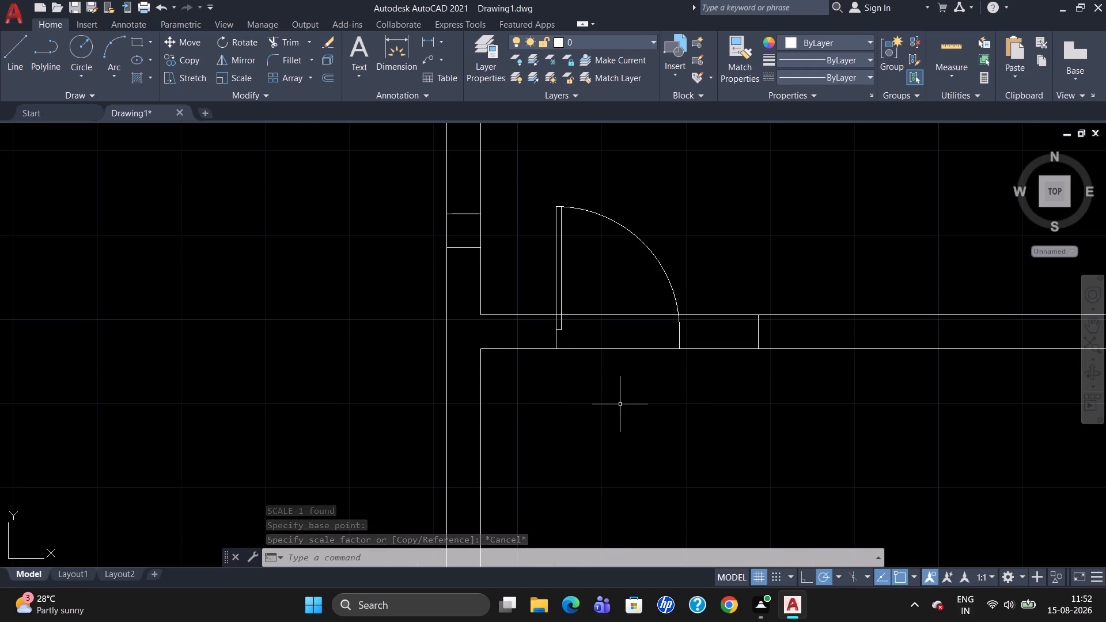
Scale the door at the new opening up about its hinge end so its swing reaches the east jamb line.
type("sc")
key("Return")
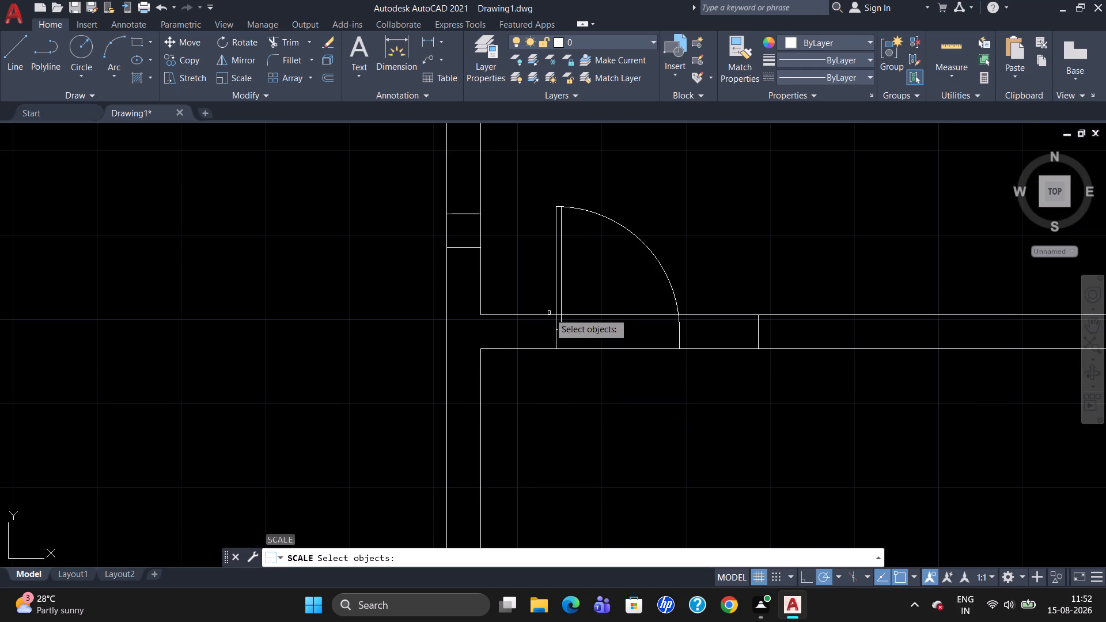
left_click(556, 307)
key("Return")
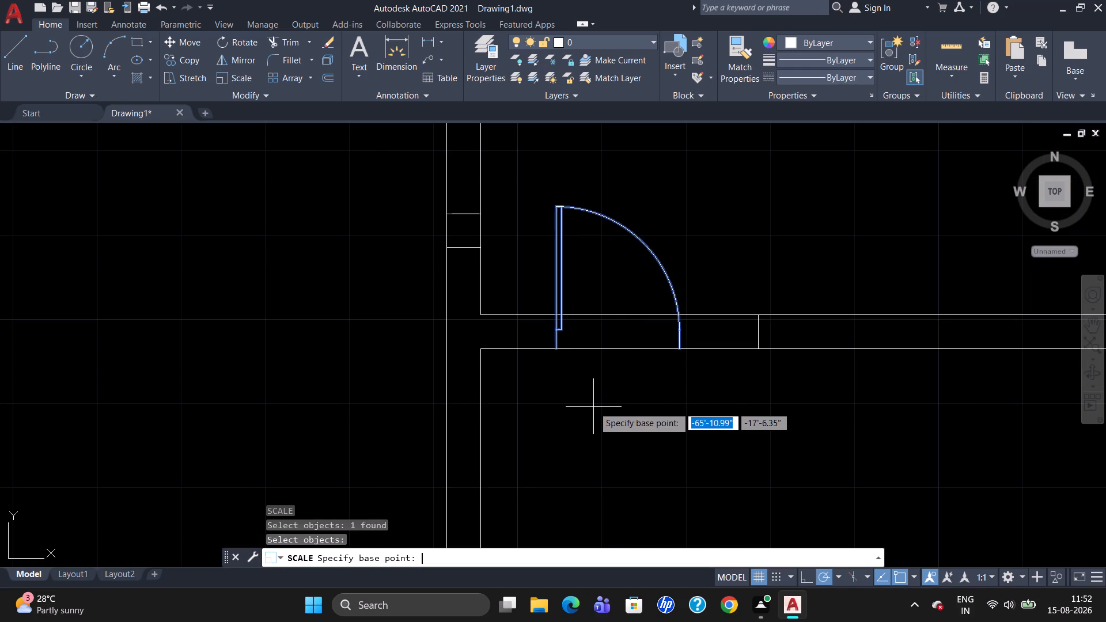
scroll(555, 347, "up", 1)
left_click(557, 348)
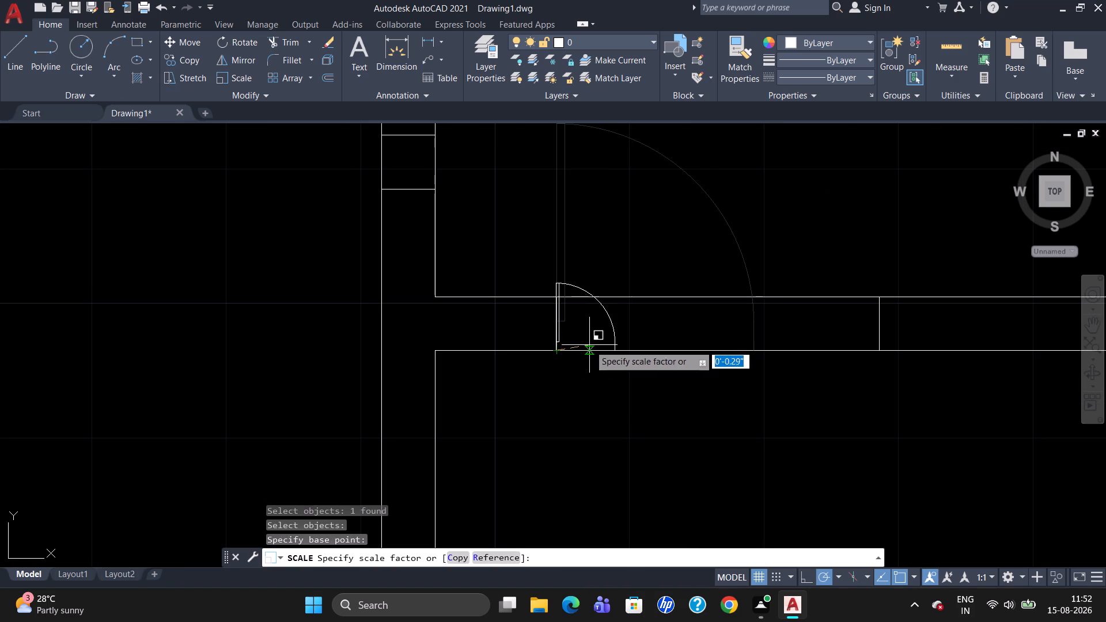
left_click(742, 351)
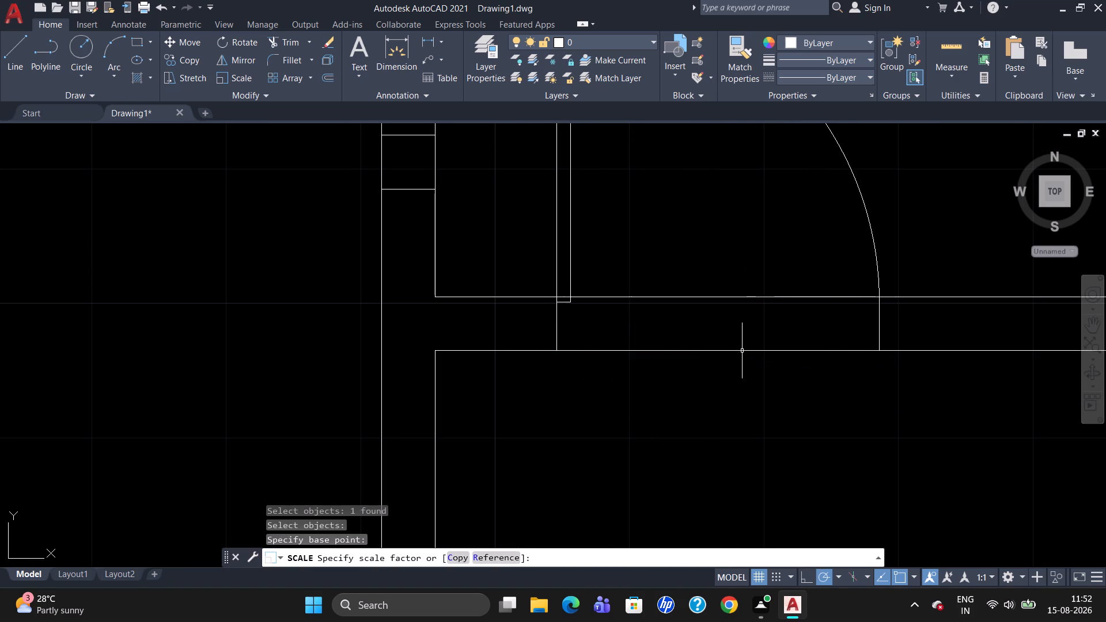
Rotate the door copy in the room south of the full-width partition 90° counterclockwise about its hinge end.
scroll(742, 351, "down", 2)
scroll(821, 366, "down", 3)
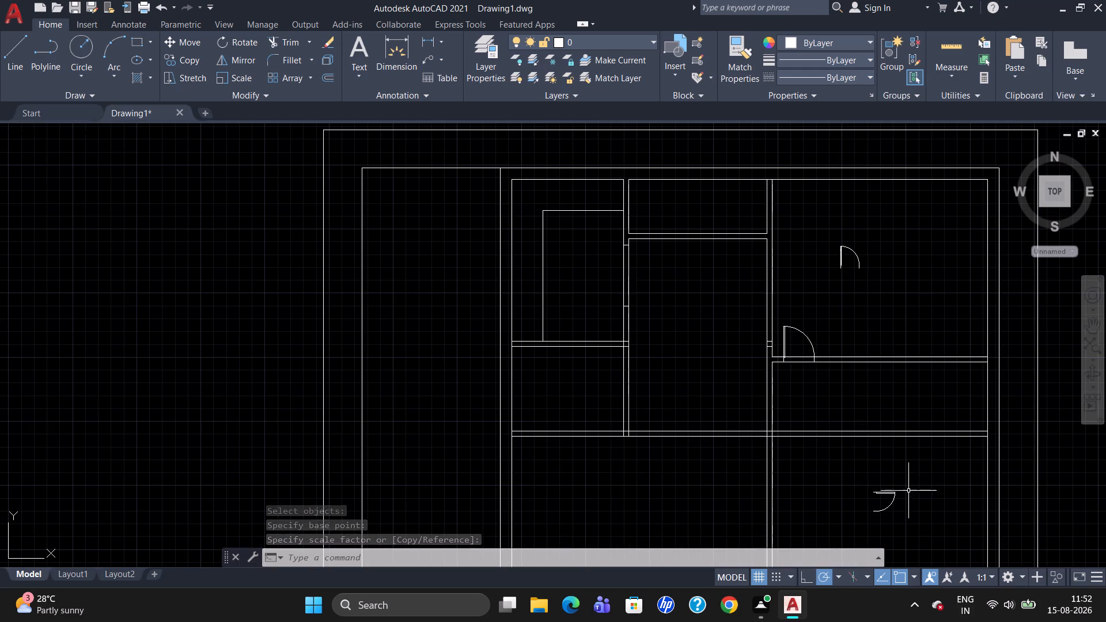
scroll(913, 506, "up", 2)
scroll(903, 478, "down", 4)
scroll(890, 534, "up", 5)
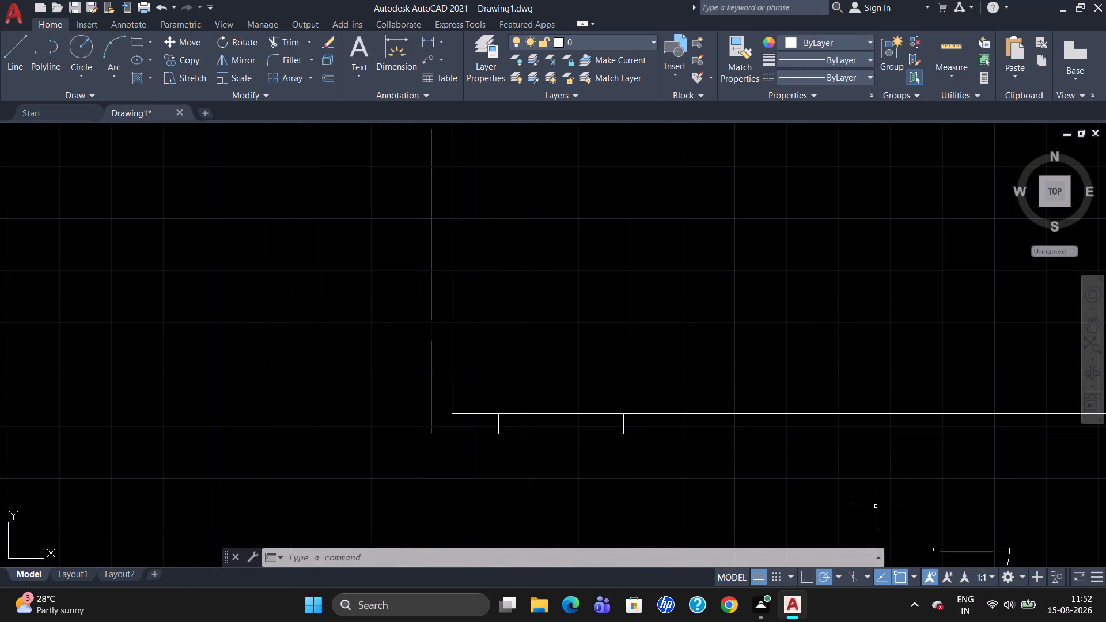
scroll(876, 506, "down", 2)
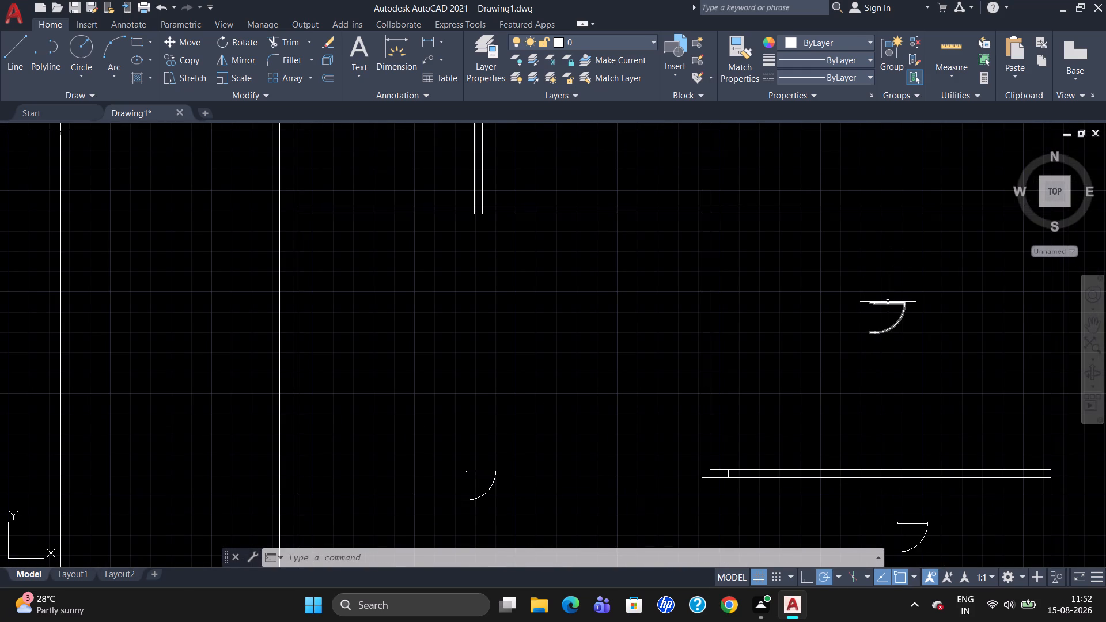
left_click(888, 303)
type("ro")
key("Return")
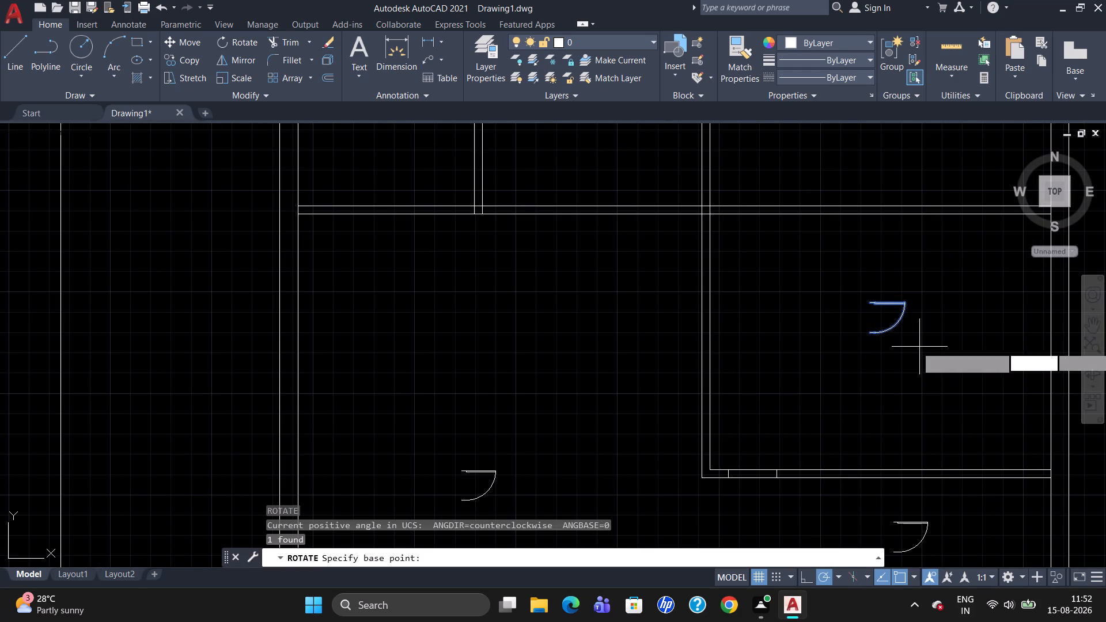
left_click(872, 310)
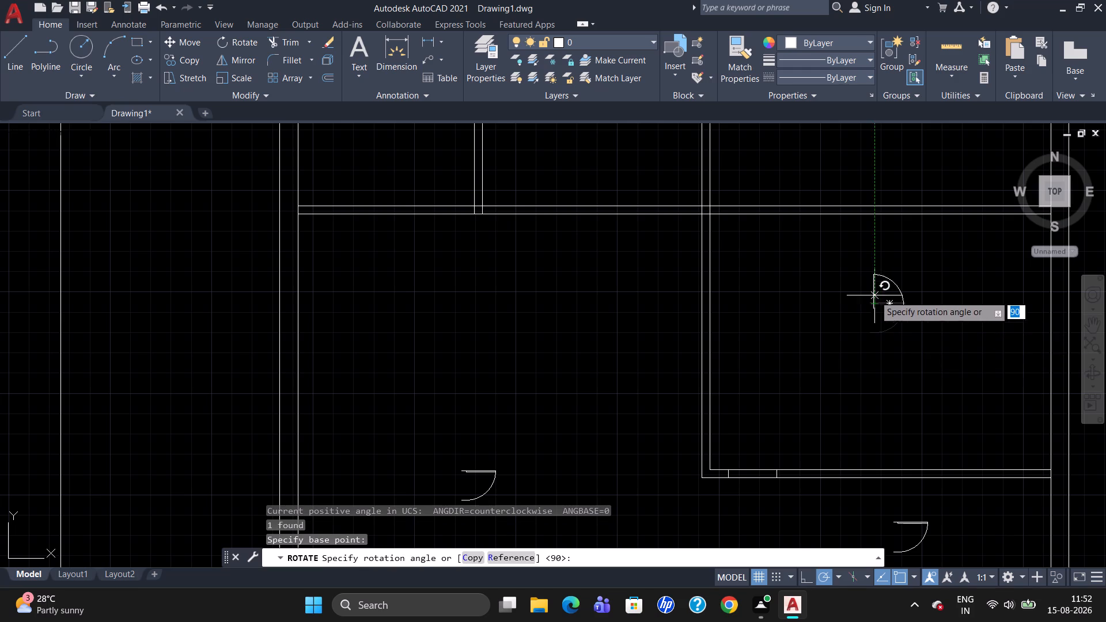
left_click(874, 287)
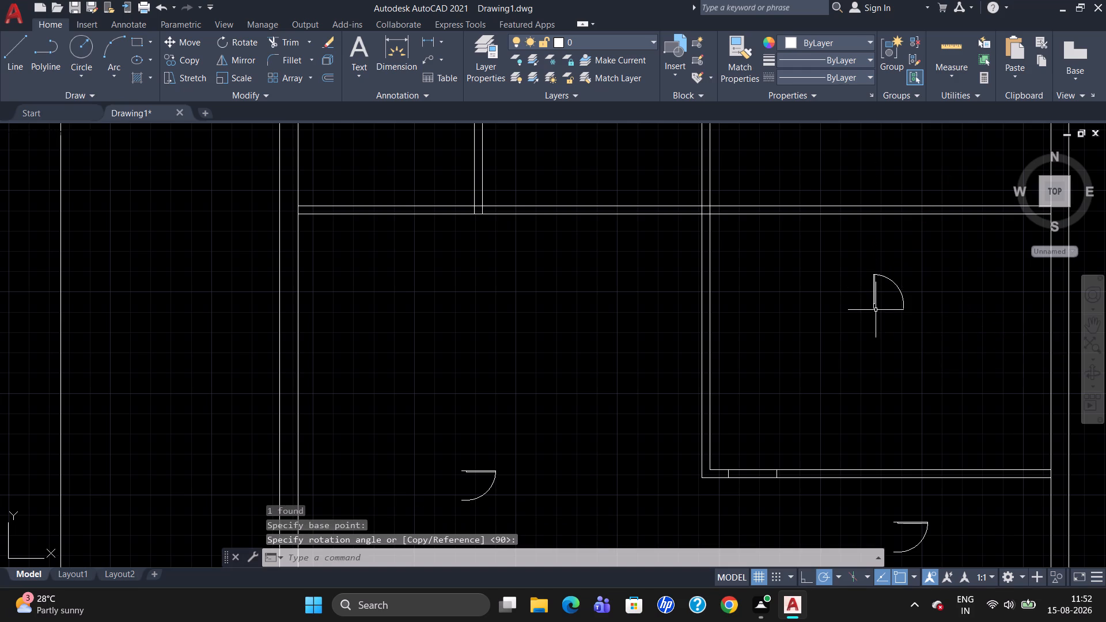
Move that rotated door by its hinge end onto the south end of the west jamb line in the room's south wall.
left_click(875, 295)
key("m")
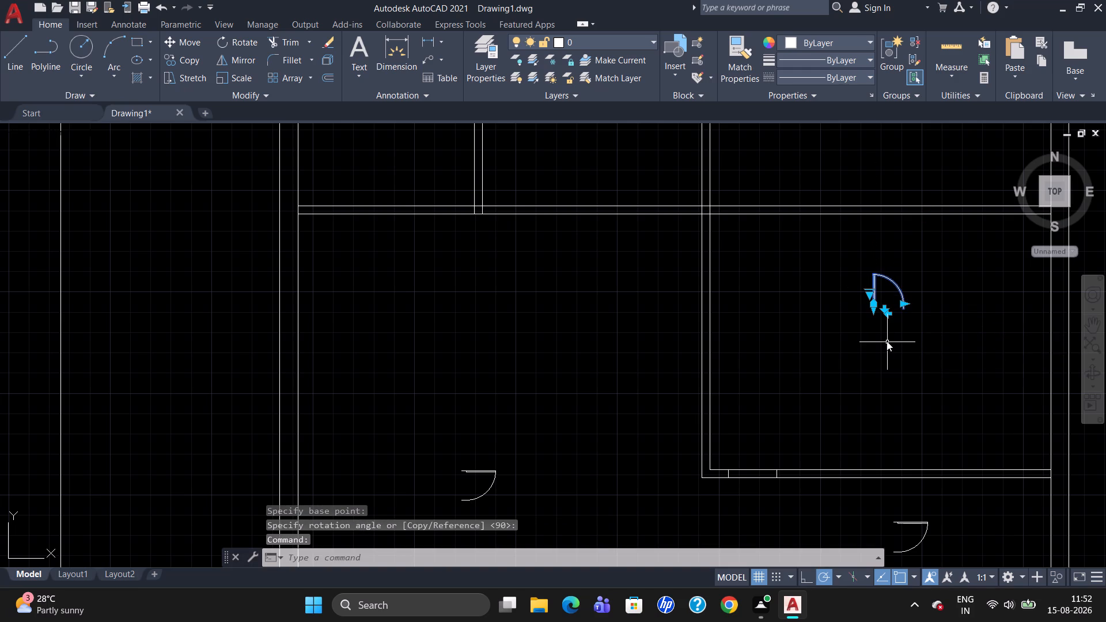
key("Return")
left_click(874, 313)
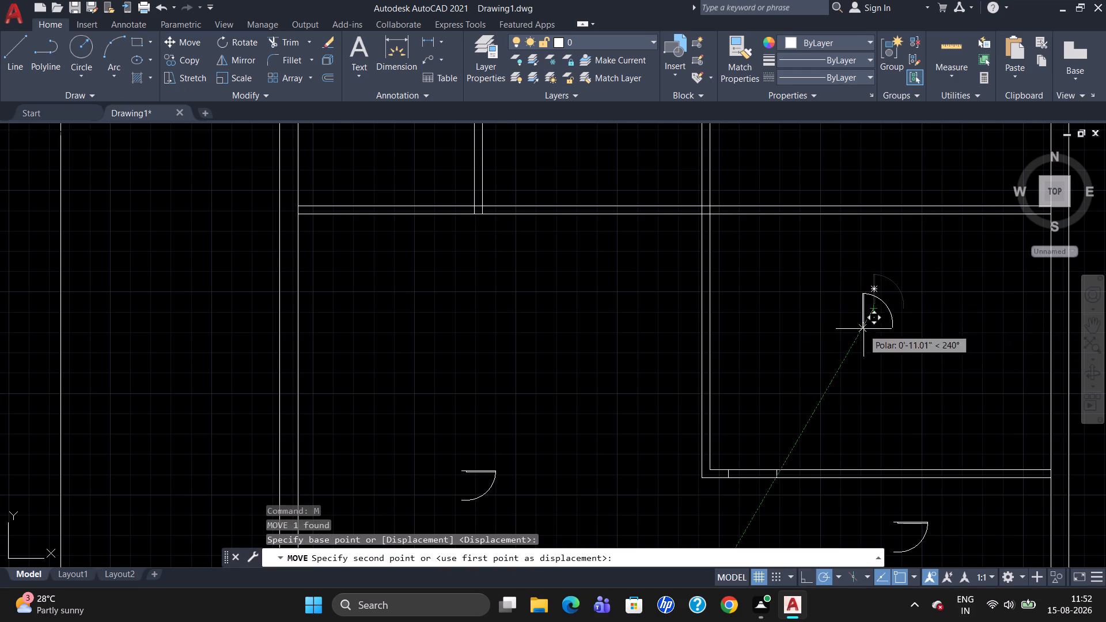
scroll(744, 466, "up", 1)
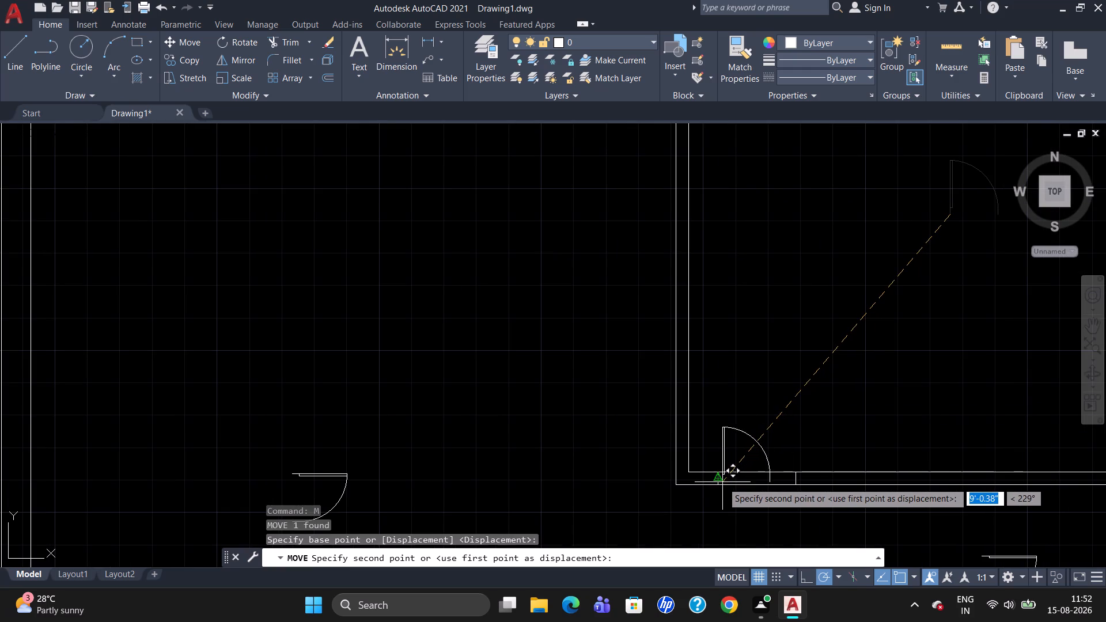
scroll(724, 484, "up", 2)
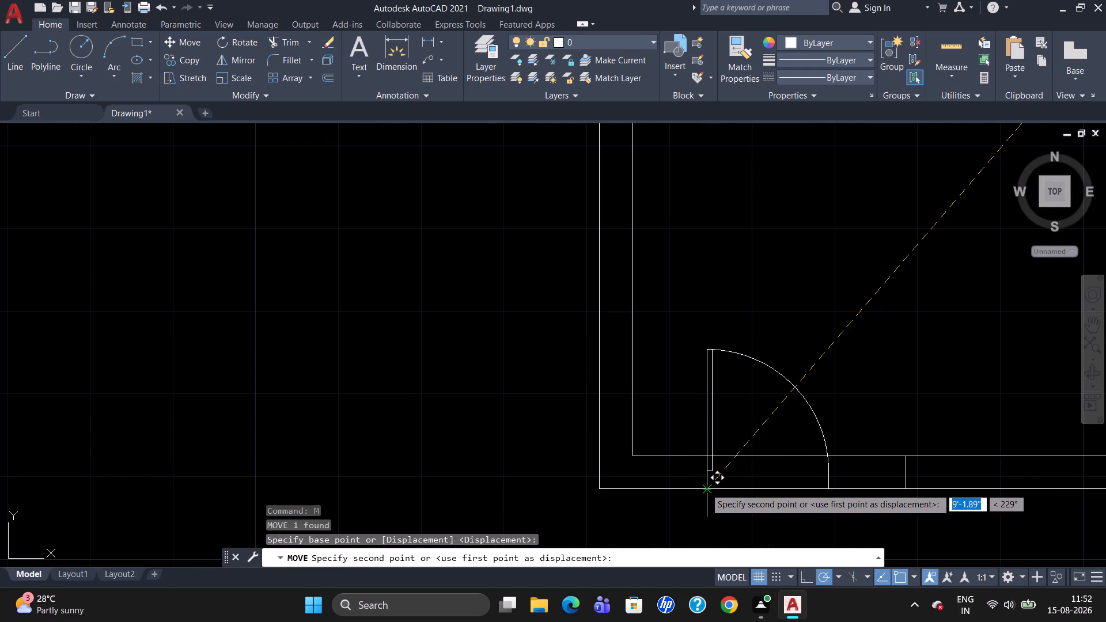
left_click(705, 487)
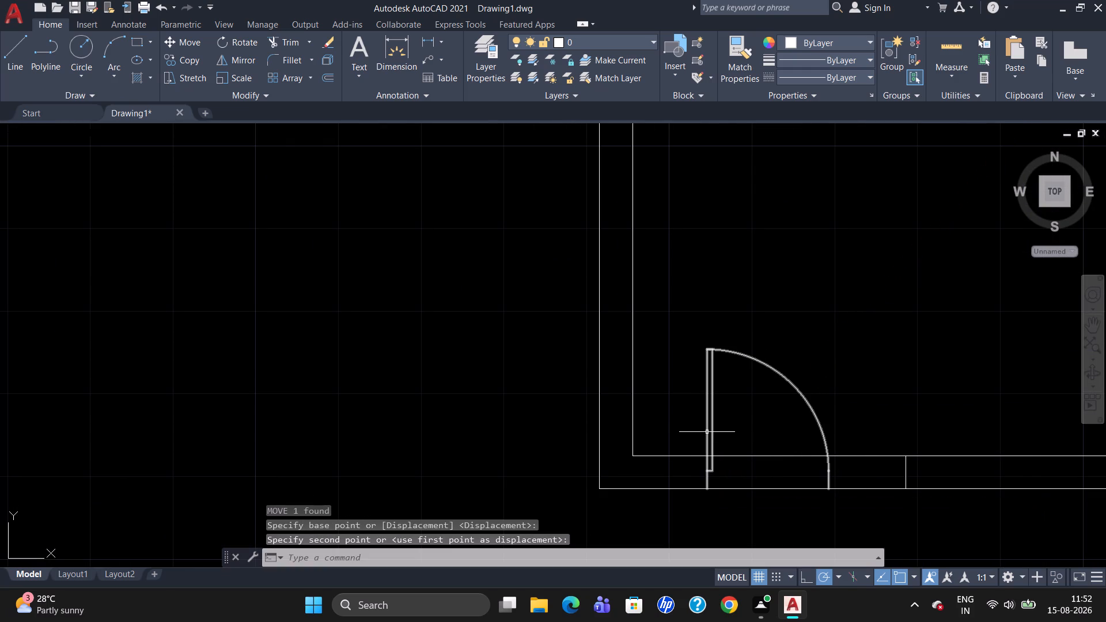
Scale this door up about its hinge end so its swing reaches the opening's east jamb line.
left_click(707, 431)
type("sc")
key("Return")
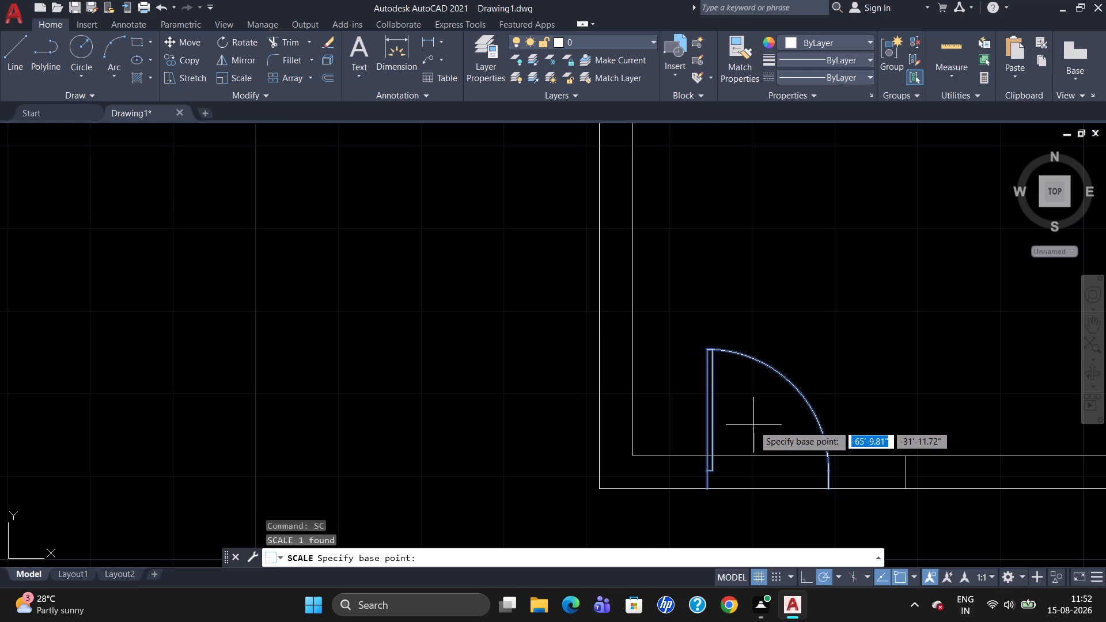
left_click(711, 486)
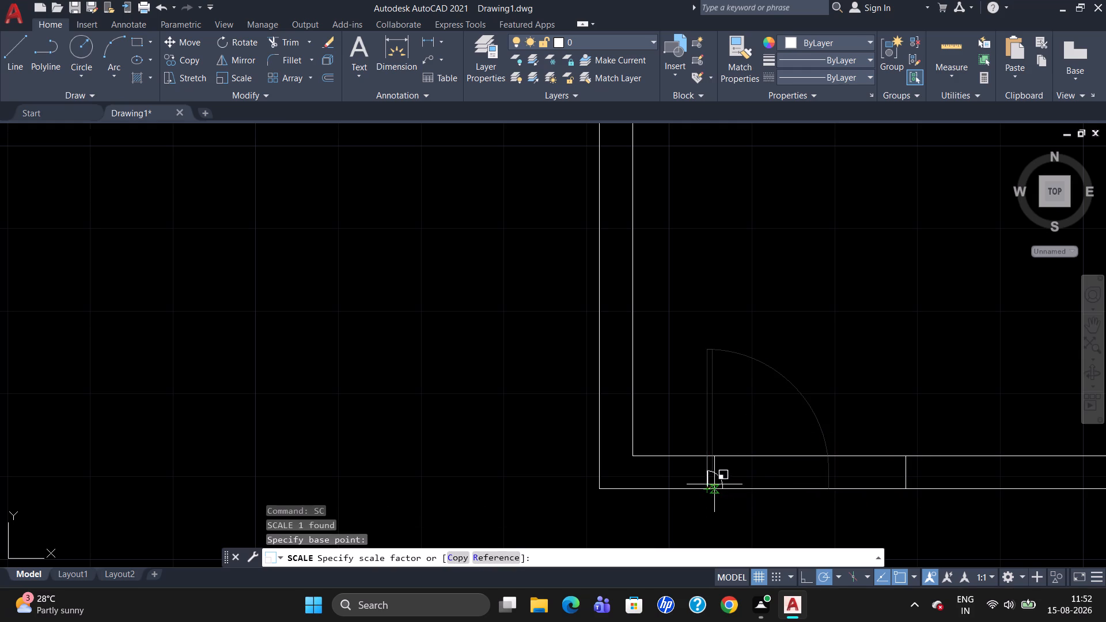
left_click(817, 458)
Rotate the door copy in the passage 90° clockwise about its hinge end.
scroll(891, 394, "down", 2)
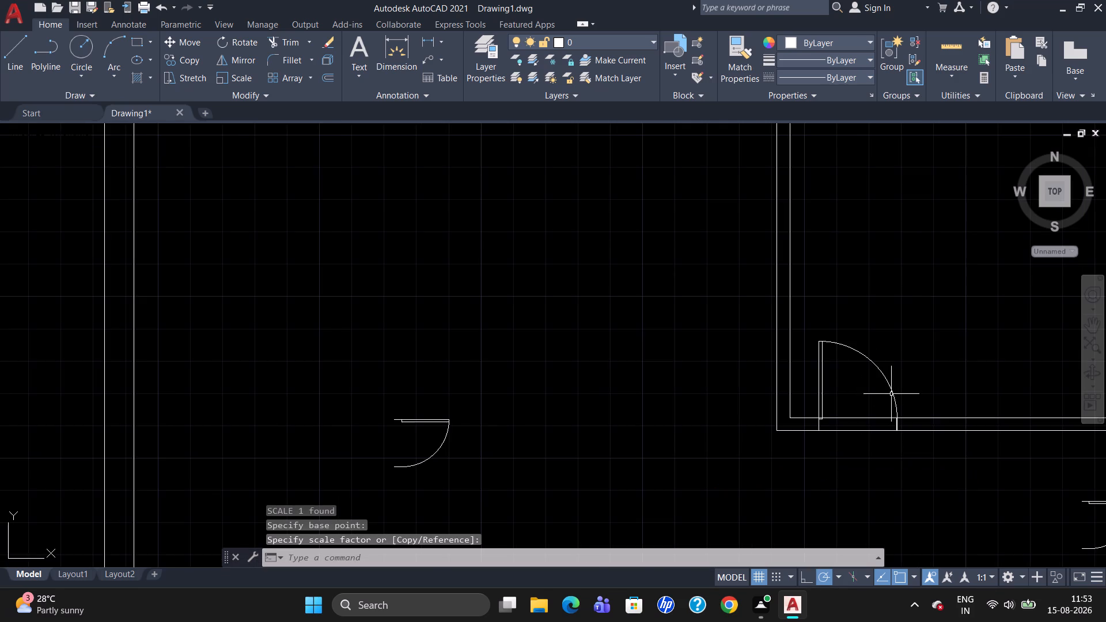
scroll(914, 442, "down", 3)
scroll(952, 515, "up", 2)
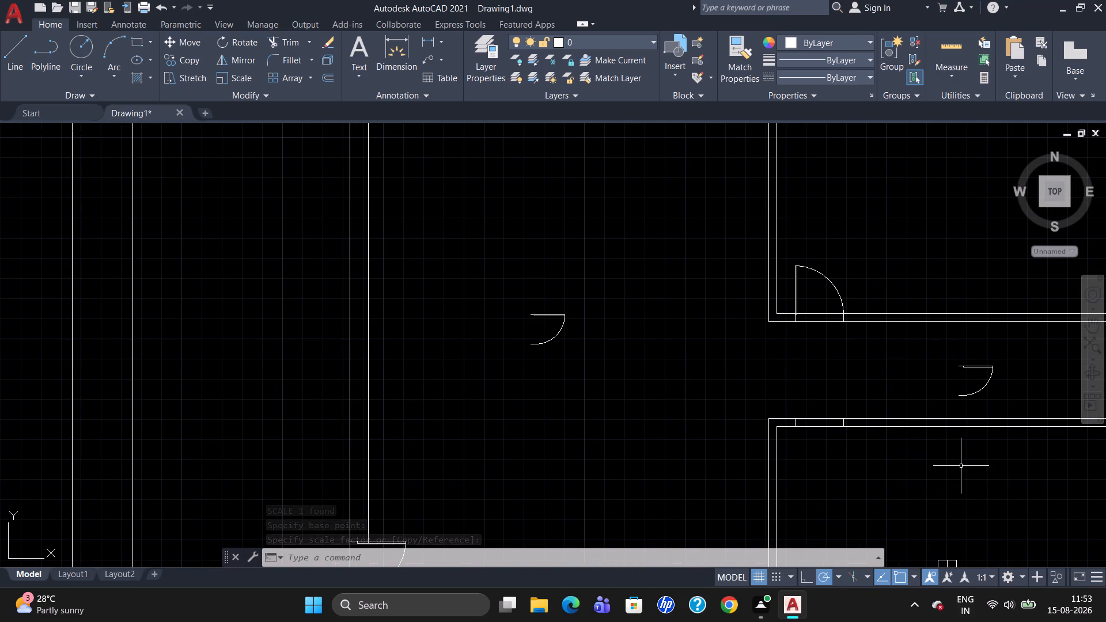
left_click(968, 367)
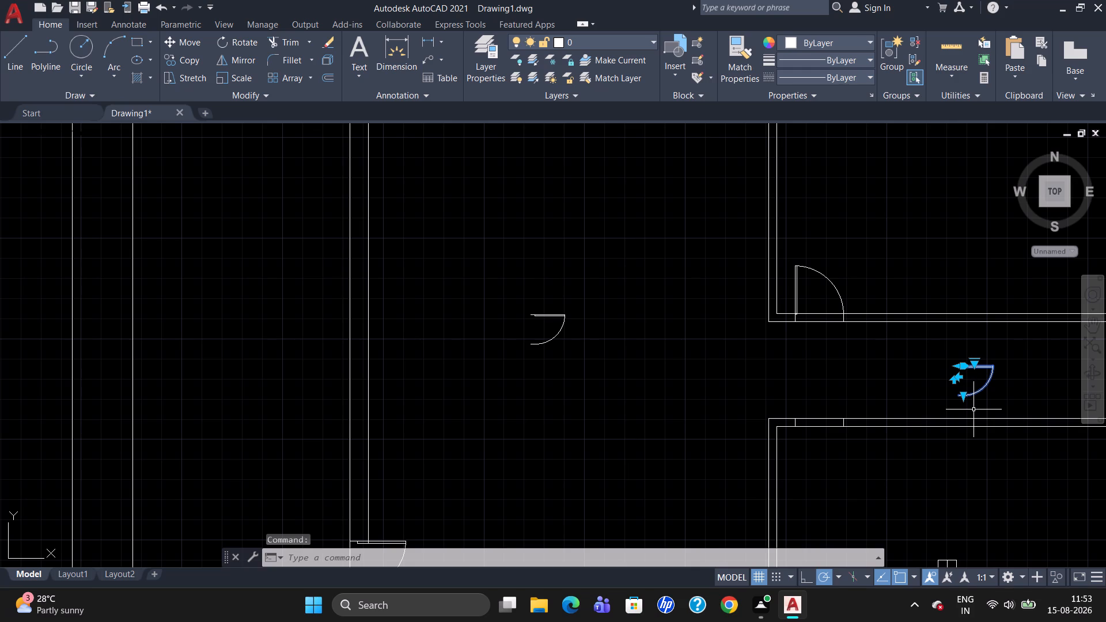
type("ro")
key("Return")
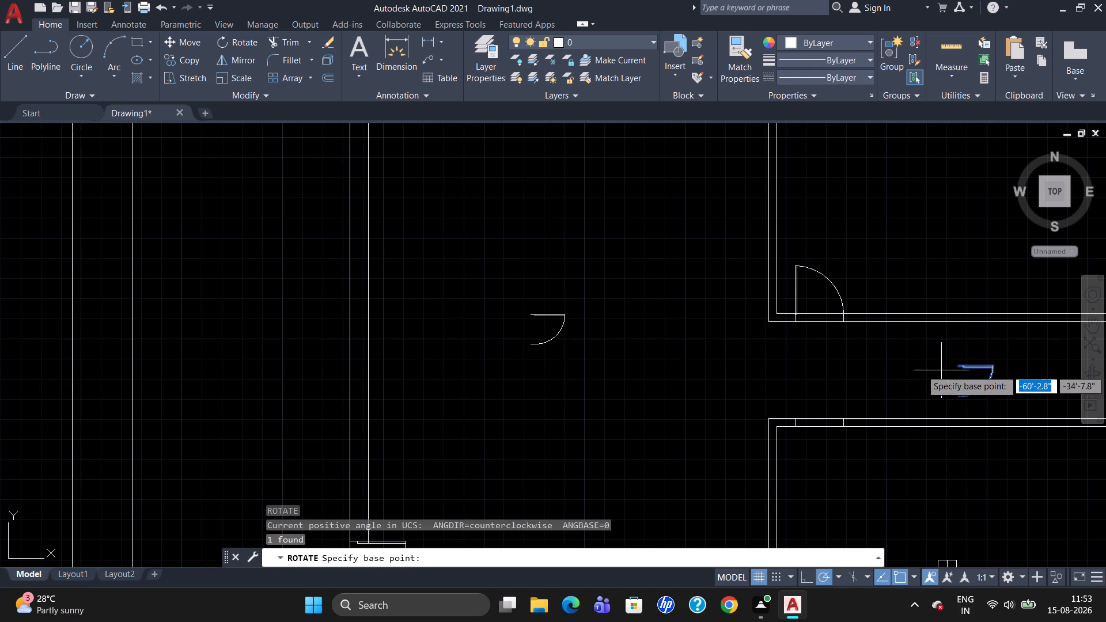
left_click(959, 365)
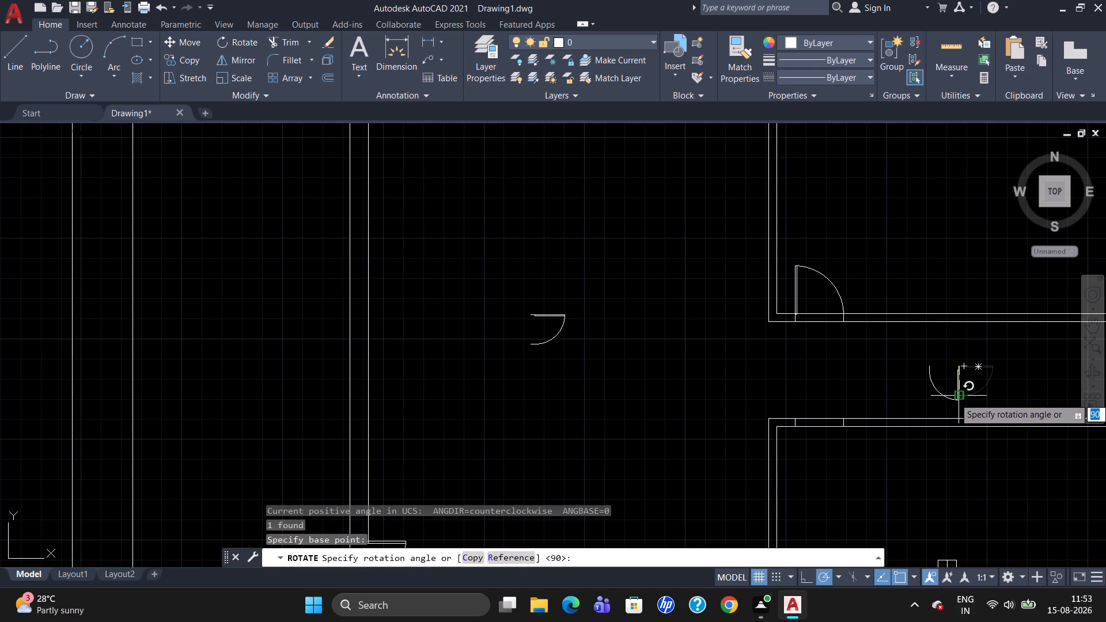
left_click(956, 398)
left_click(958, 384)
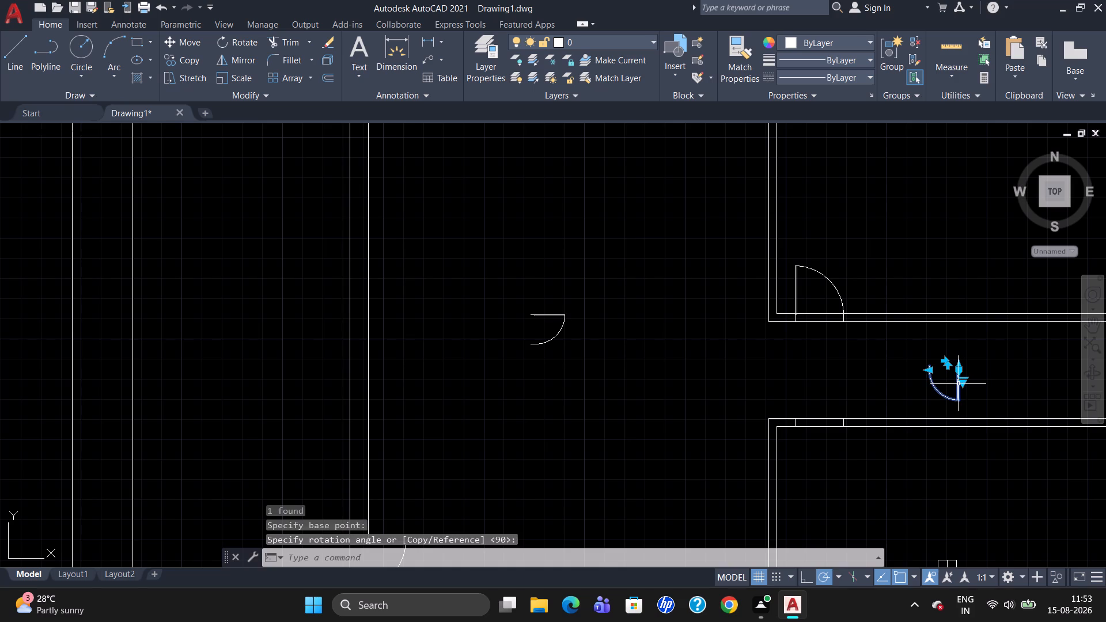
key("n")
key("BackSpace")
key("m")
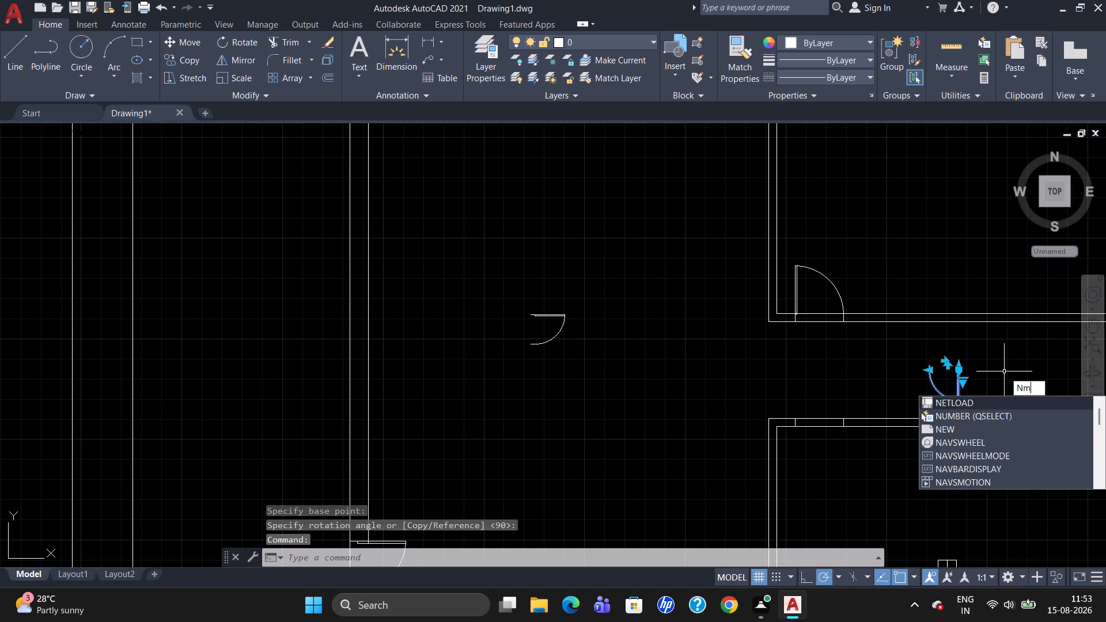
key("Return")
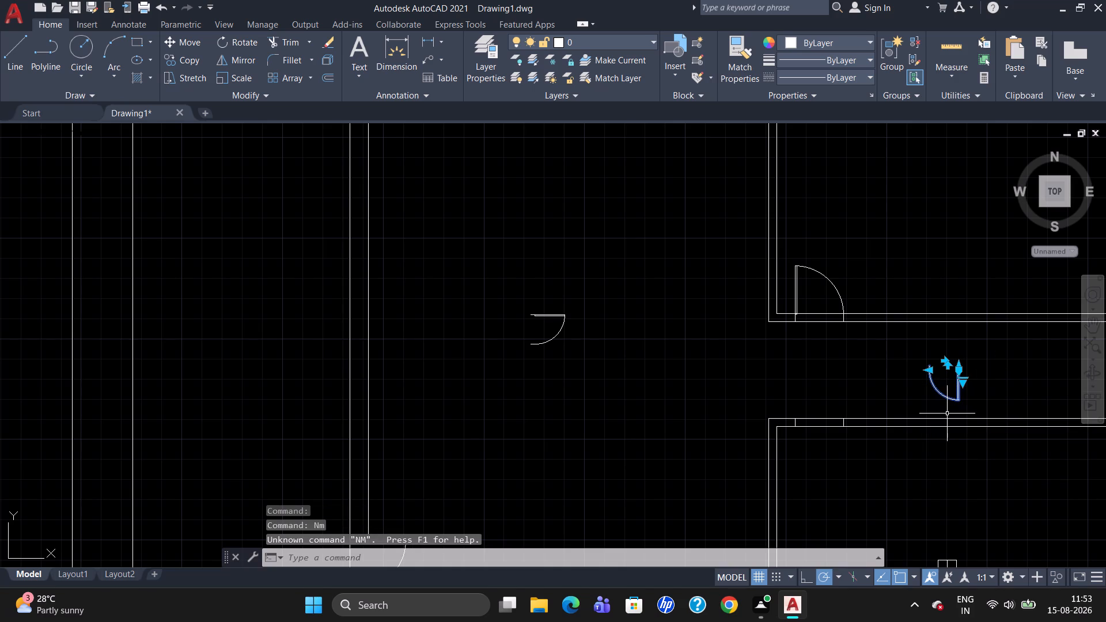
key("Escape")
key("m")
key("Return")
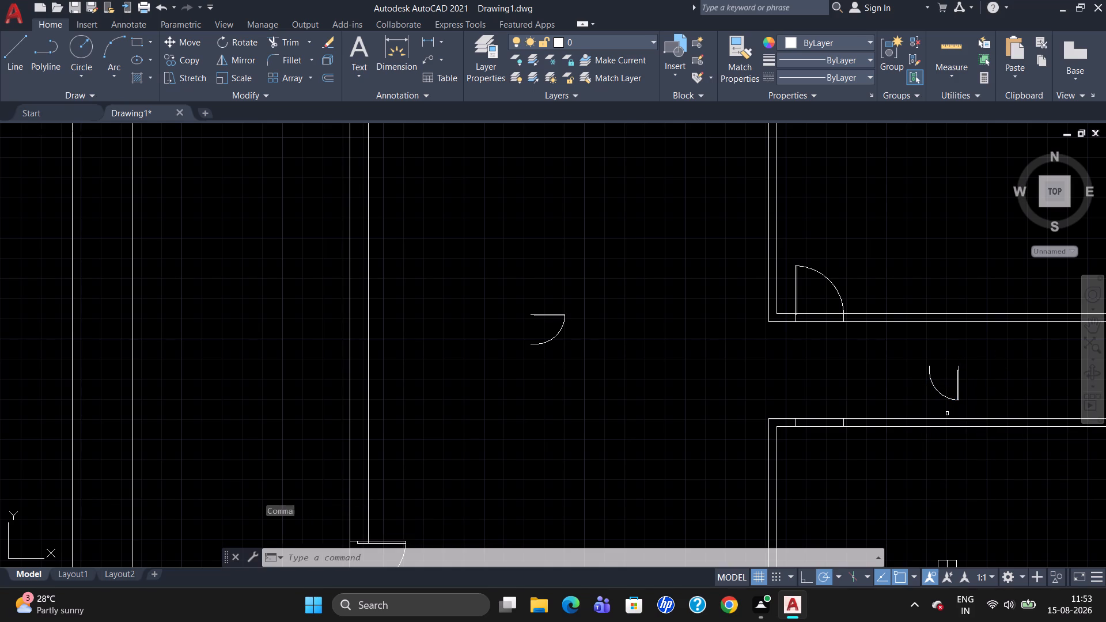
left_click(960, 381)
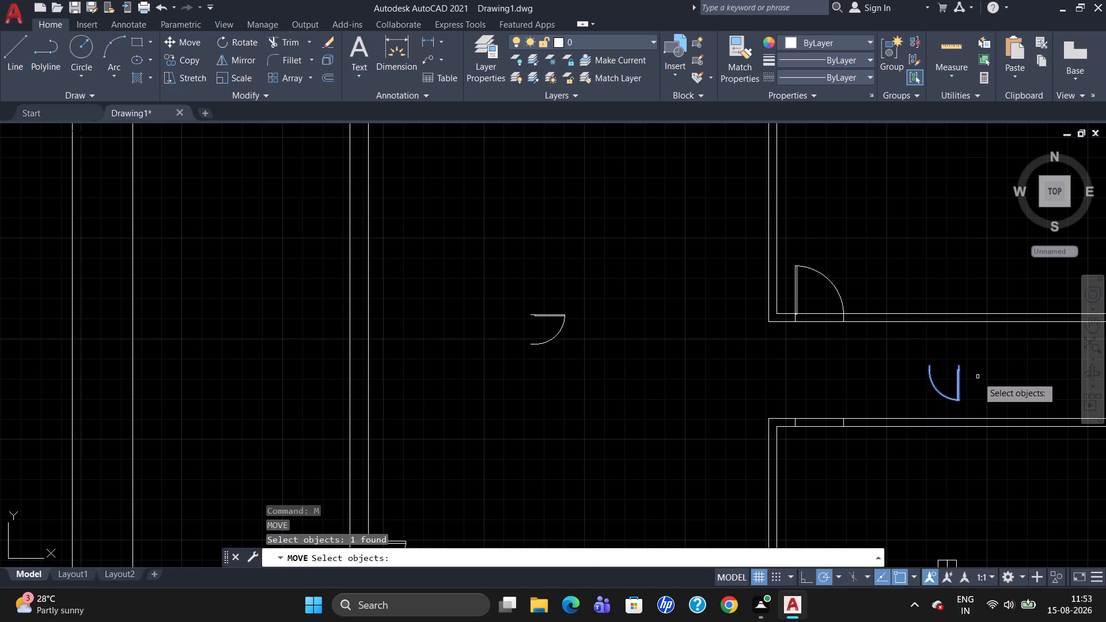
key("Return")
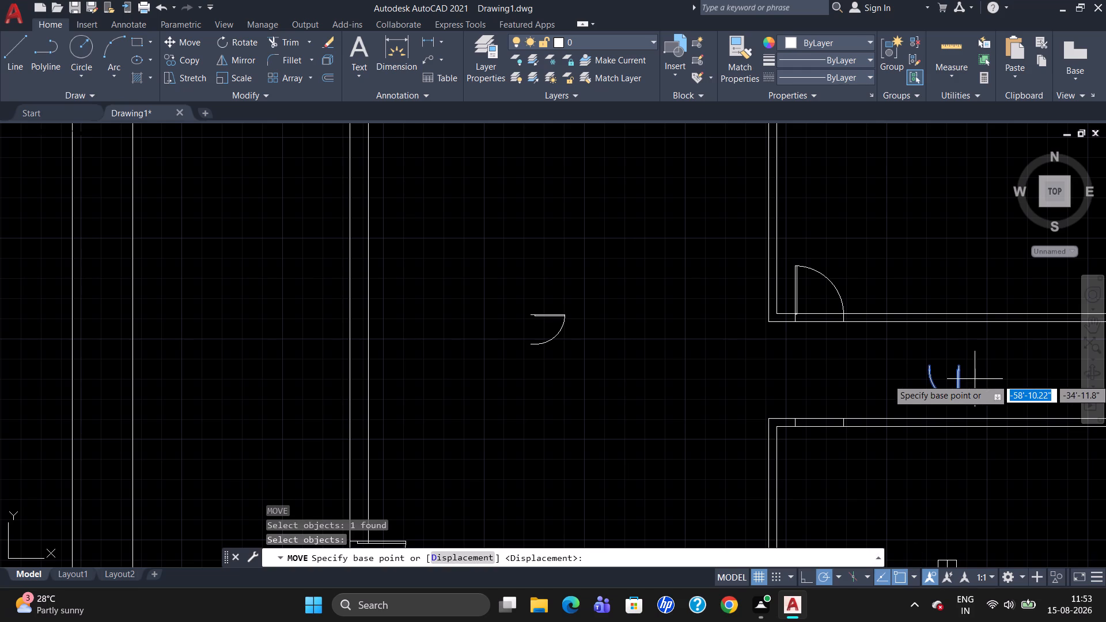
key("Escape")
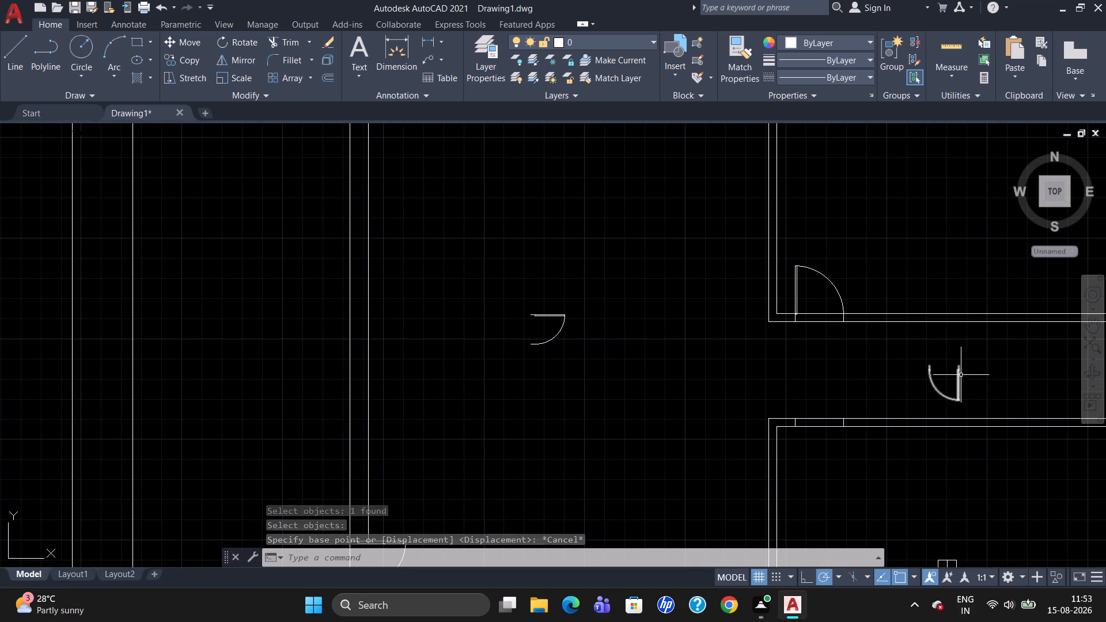
Mirror the passage door across a north-south line just east of it, keeping the source, and delete the original door.
type("mi")
key("Return")
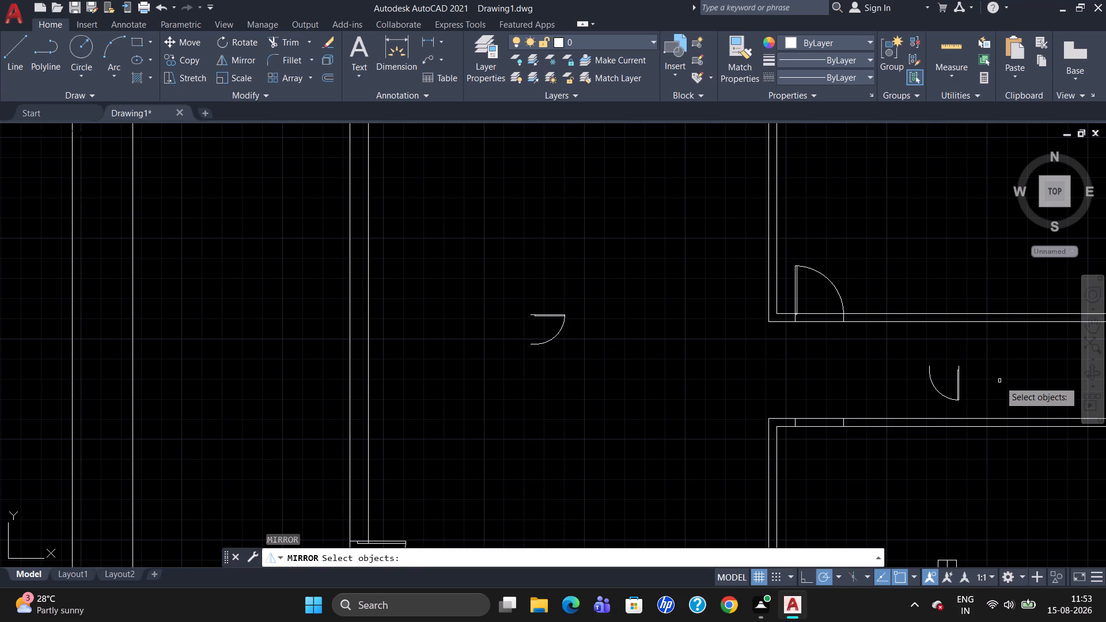
left_click(958, 382)
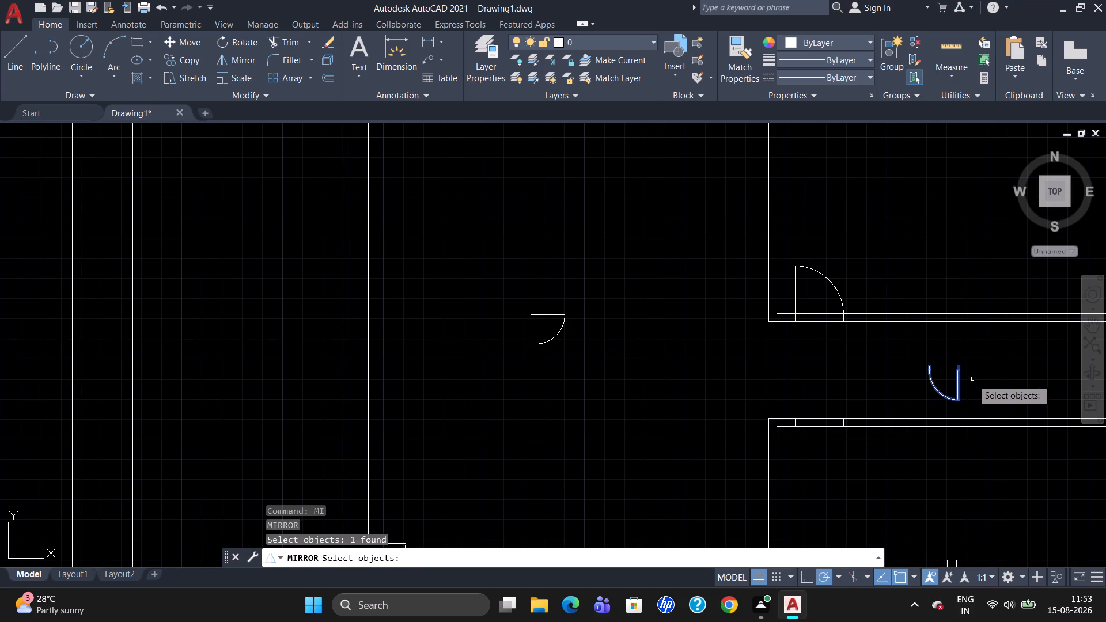
key("Return")
left_click_drag(990, 358, 994, 374)
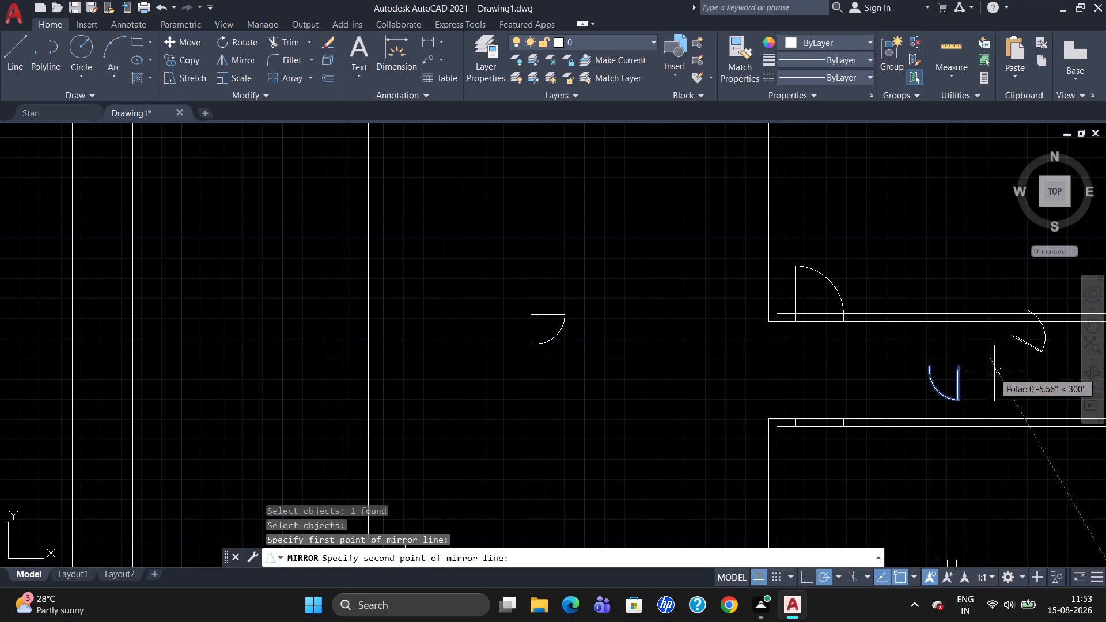
left_click_drag(994, 374, 996, 390)
left_click(996, 390)
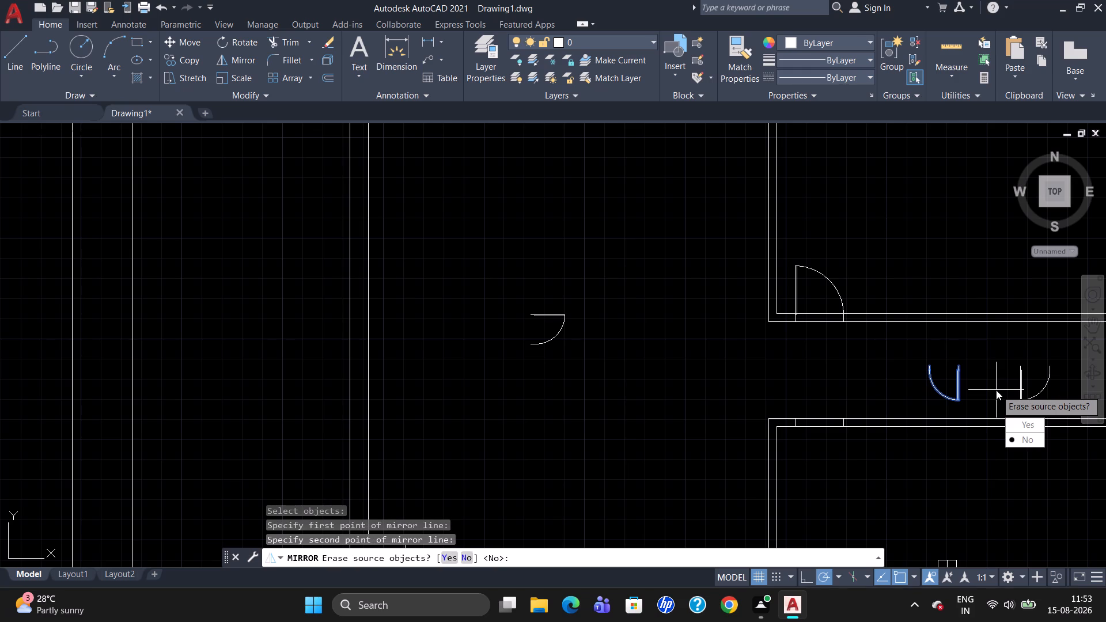
left_click_drag(1028, 444, 996, 390)
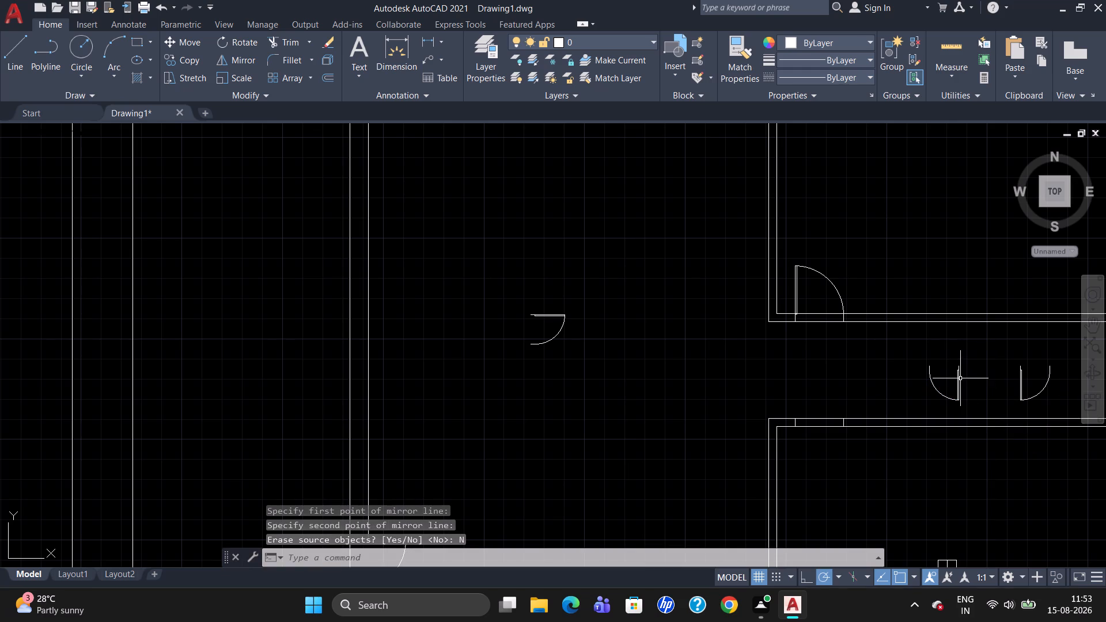
left_click(959, 378)
key("Delete")
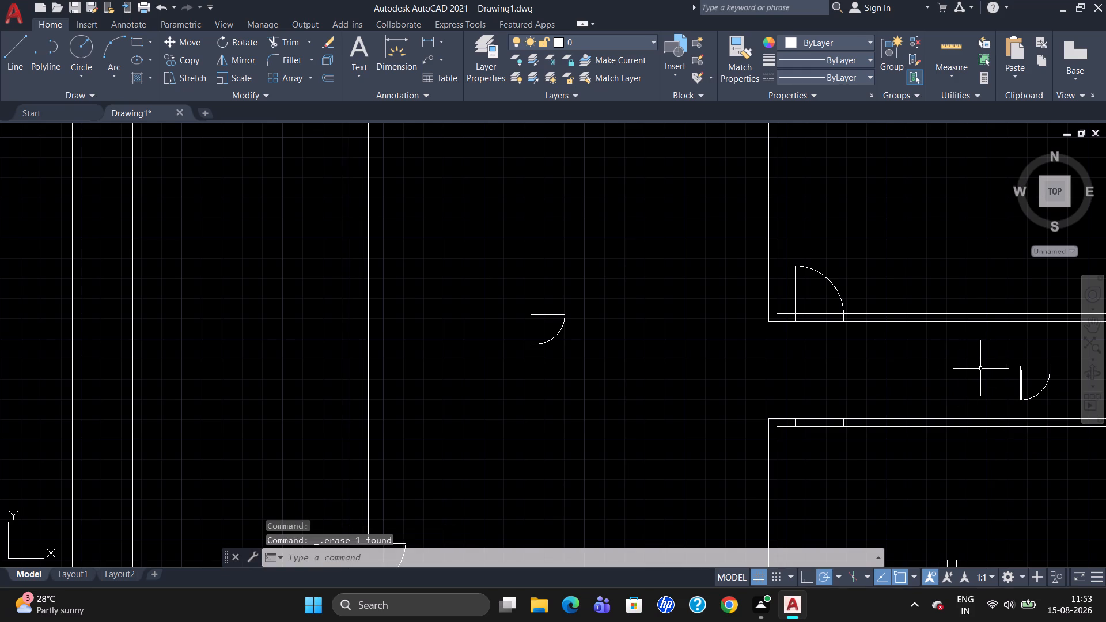
Move the mirrored passage door by its hinge end onto the north end of the west jamb line in the southeast room's north wall.
left_click(1022, 377)
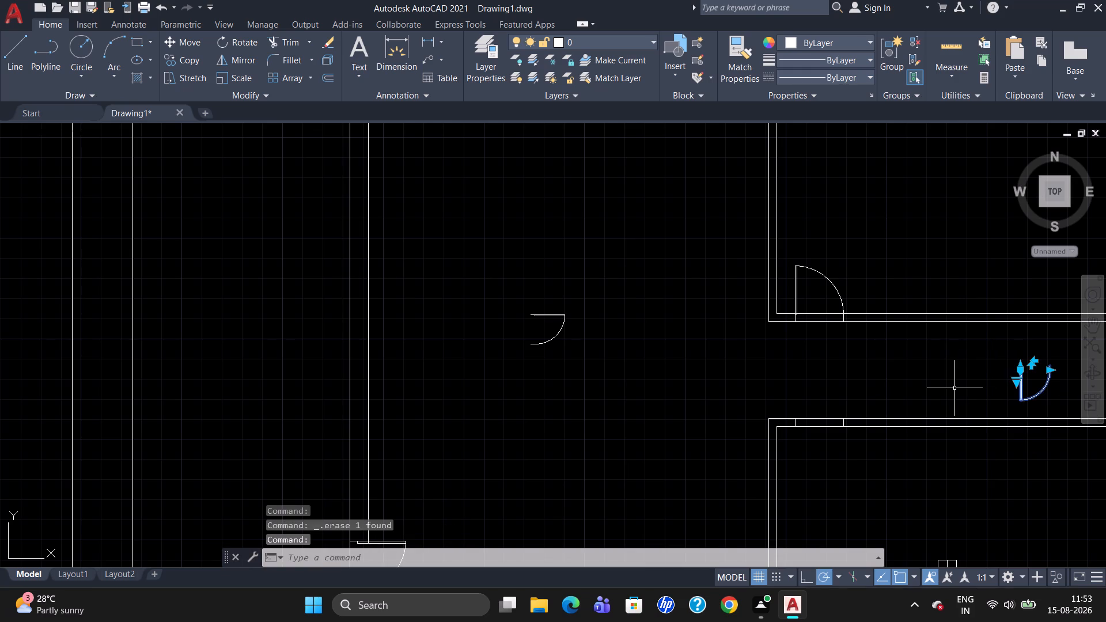
key("m")
key("Return")
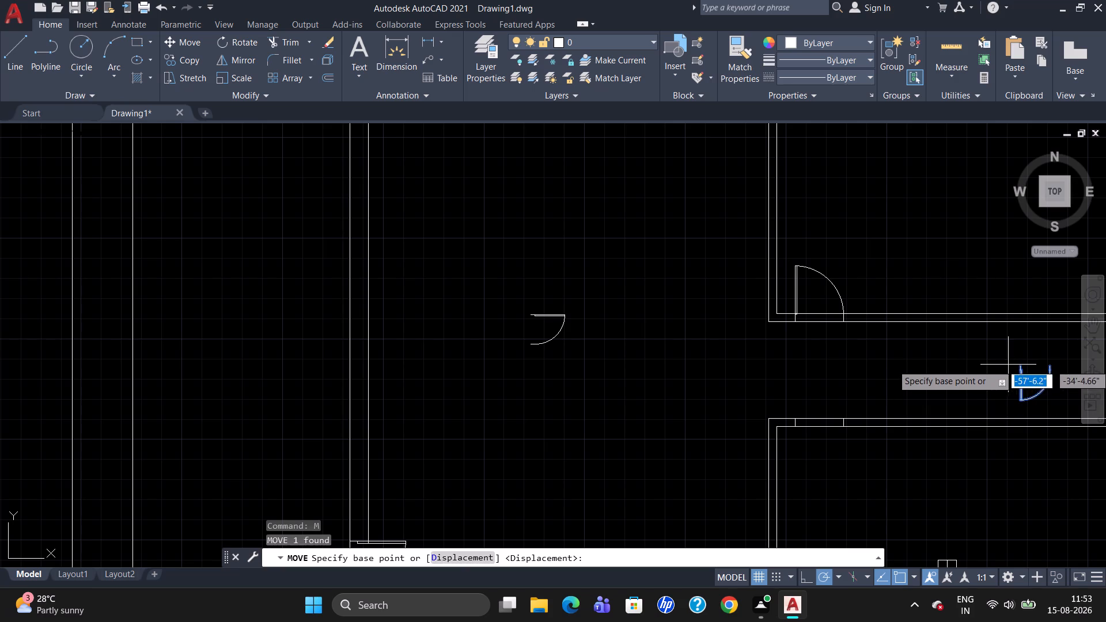
left_click(1017, 368)
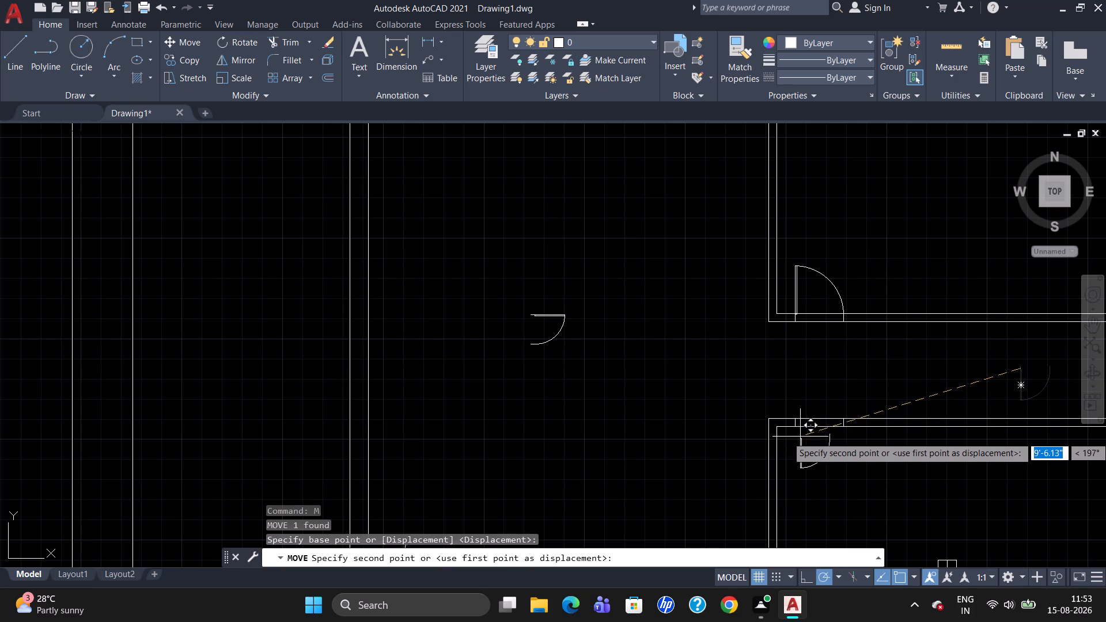
scroll(801, 437, "up", 3)
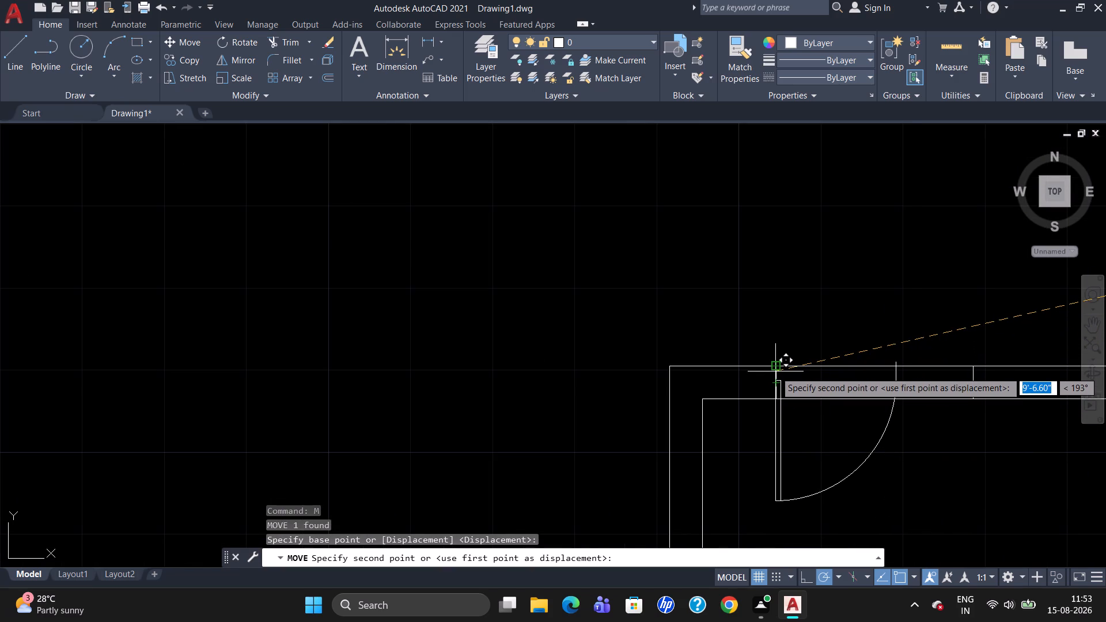
scroll(775, 371, "up", 1)
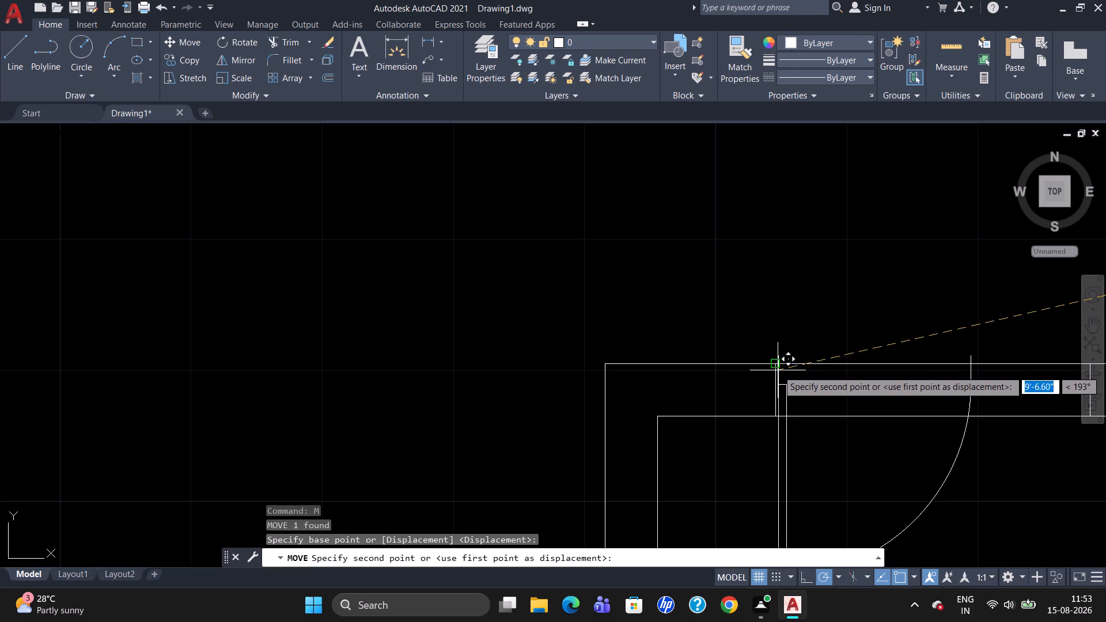
left_click(777, 364)
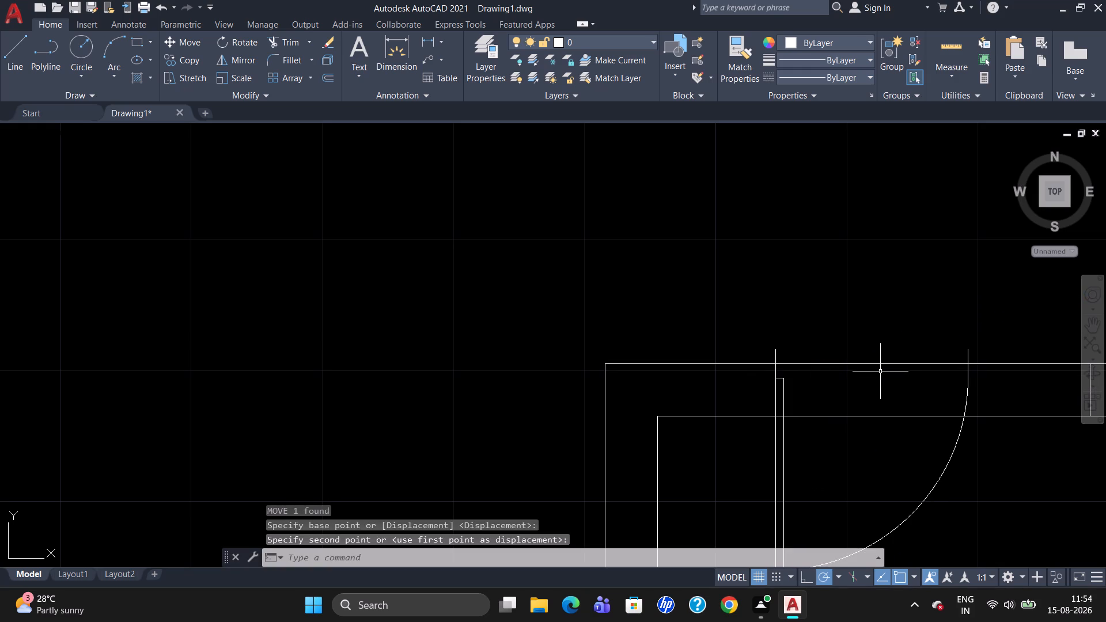
left_click(777, 363)
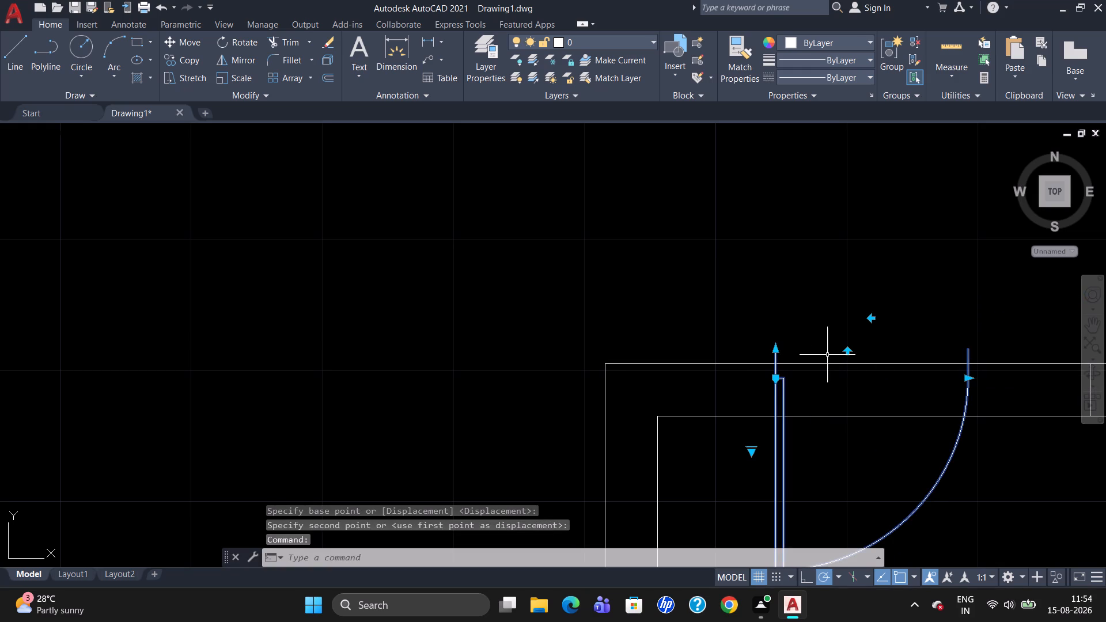
key("m")
key("Return")
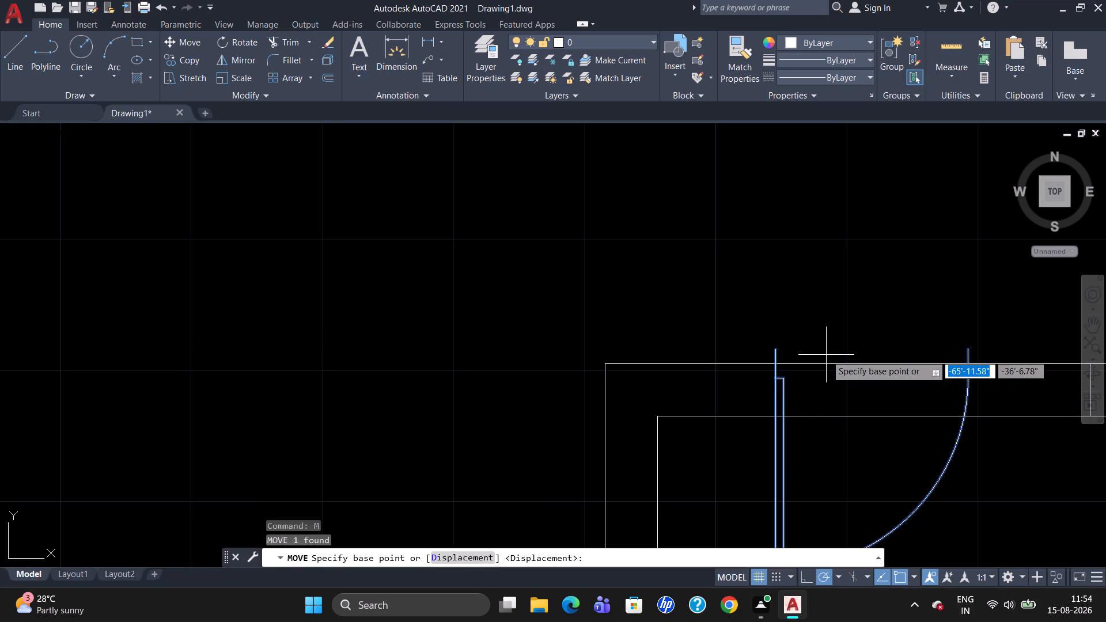
left_click(770, 348)
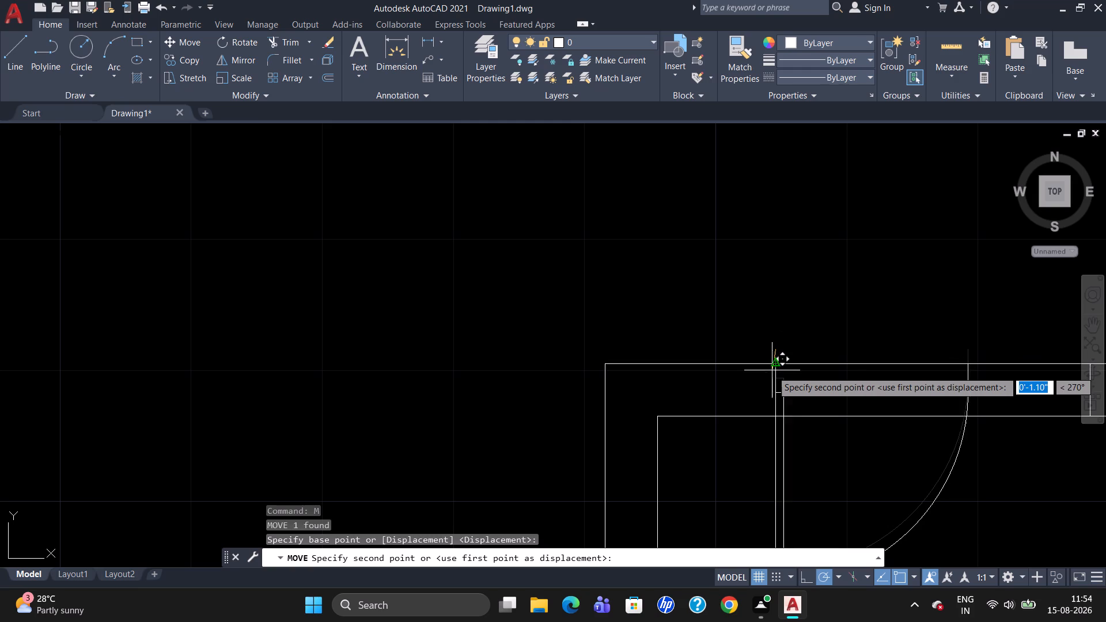
left_click(776, 370)
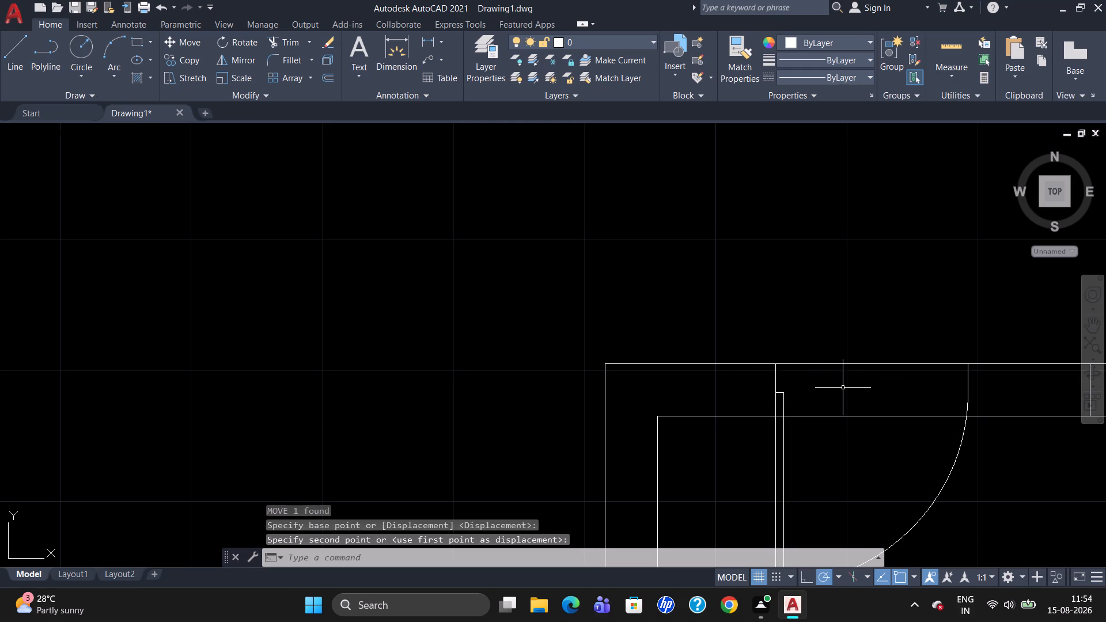
Scale this door up about its hinge end so its swing reaches the opening's east jamb line.
scroll(889, 389, "down", 2)
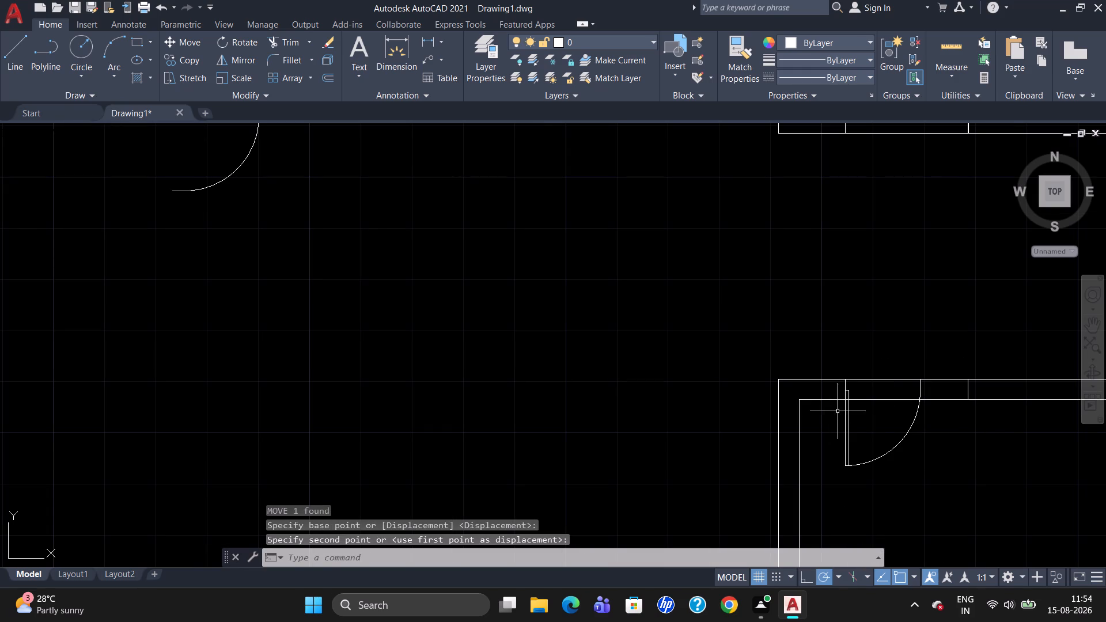
left_click(846, 407)
type("sc")
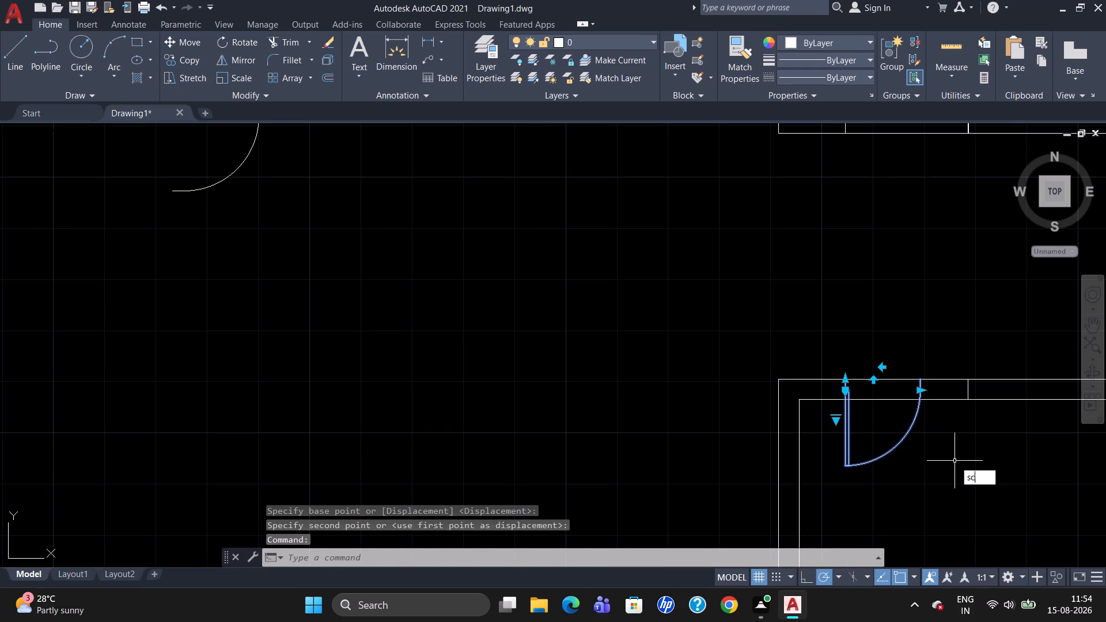
key("Return")
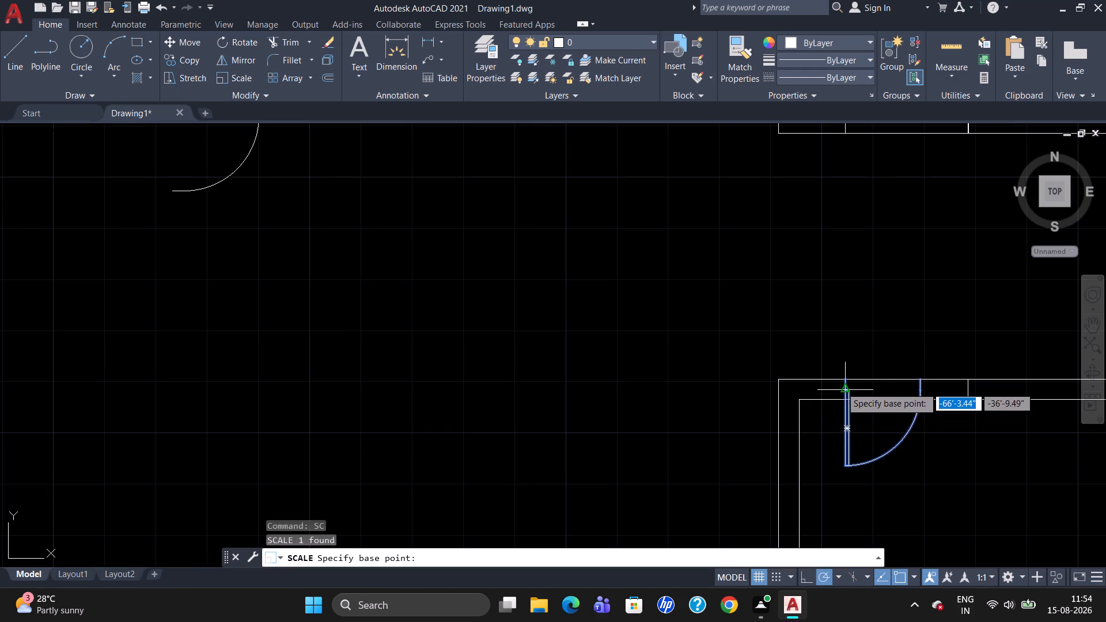
scroll(840, 383, "up", 1)
left_click(850, 380)
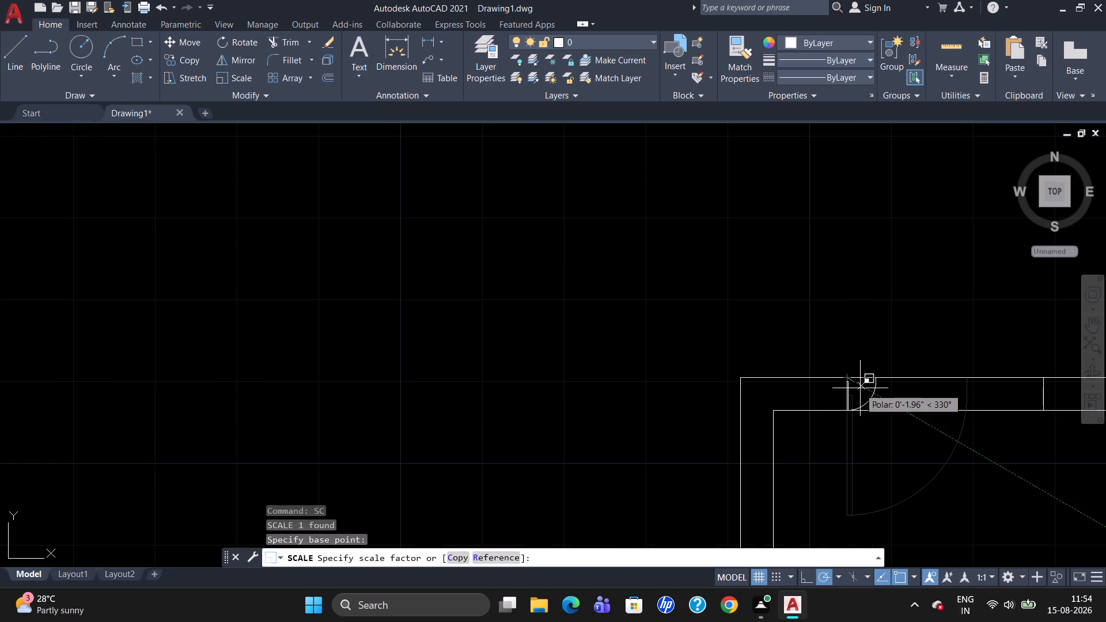
left_click(959, 392)
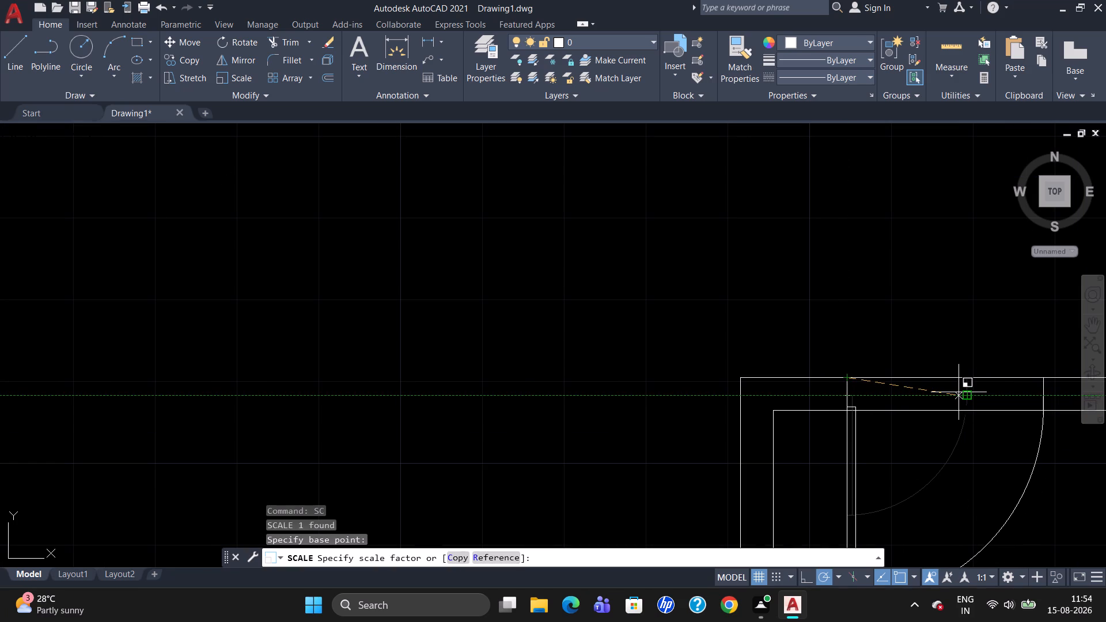
Examine the fitted doors and window symbols across the plan, especially around the southeast room.
scroll(983, 423, "down", 3)
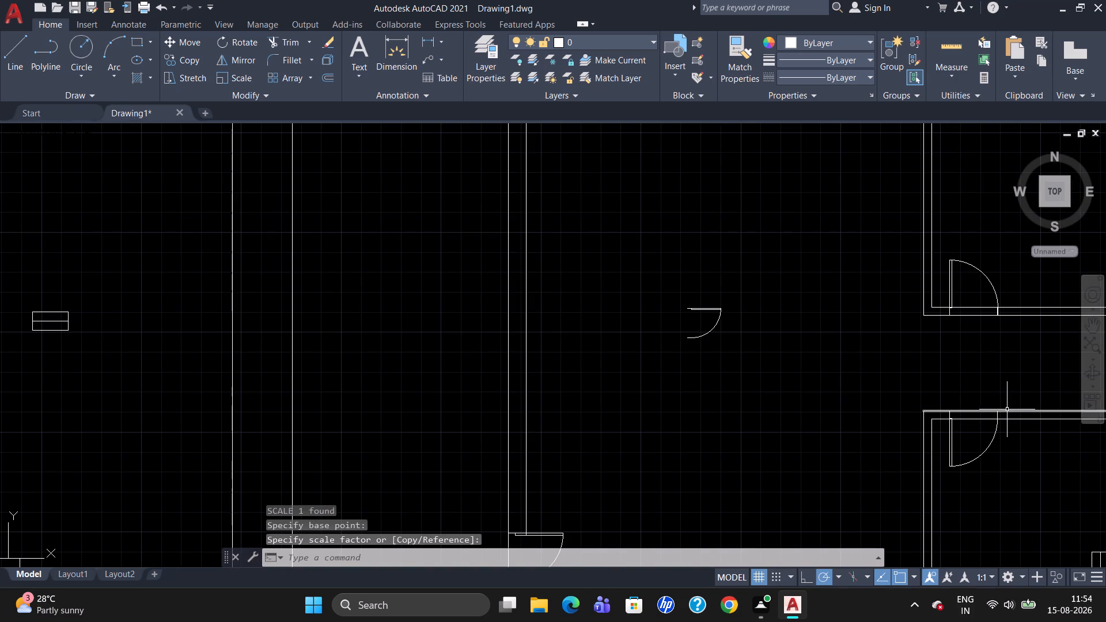
scroll(1029, 456, "down", 2)
scroll(1017, 454, "up", 2)
scroll(952, 429, "down", 3)
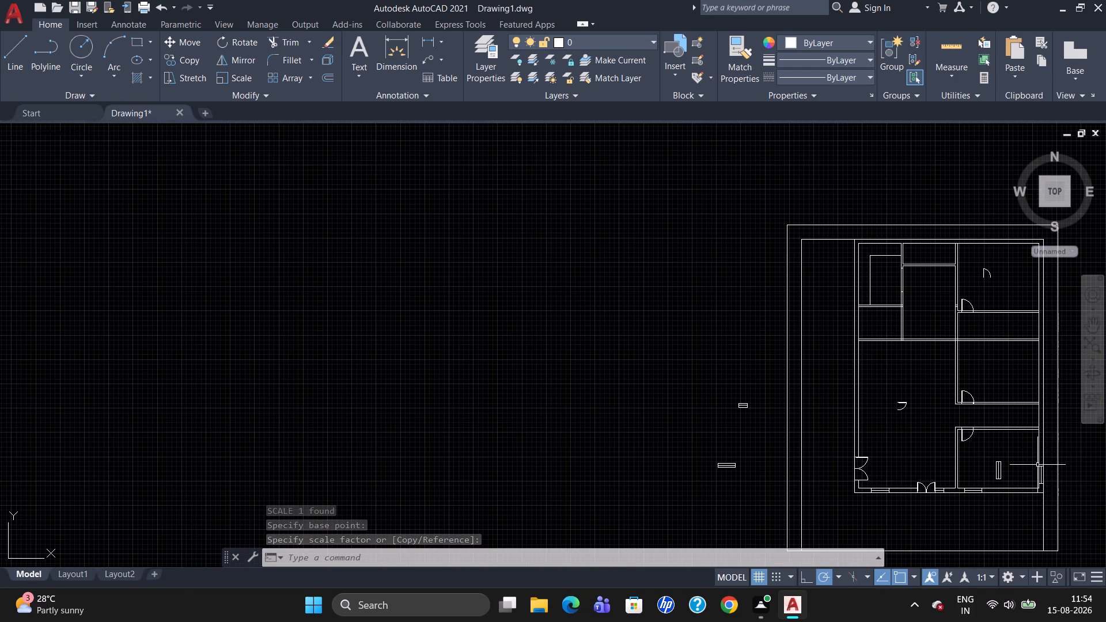
scroll(1027, 464, "up", 1)
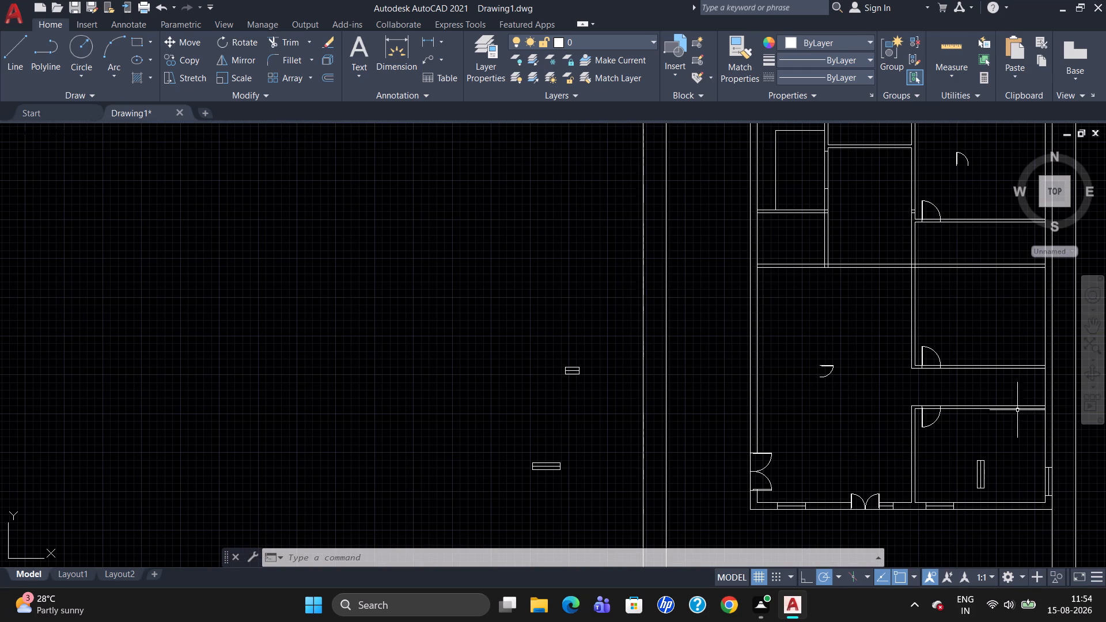
scroll(965, 382, "up", 1)
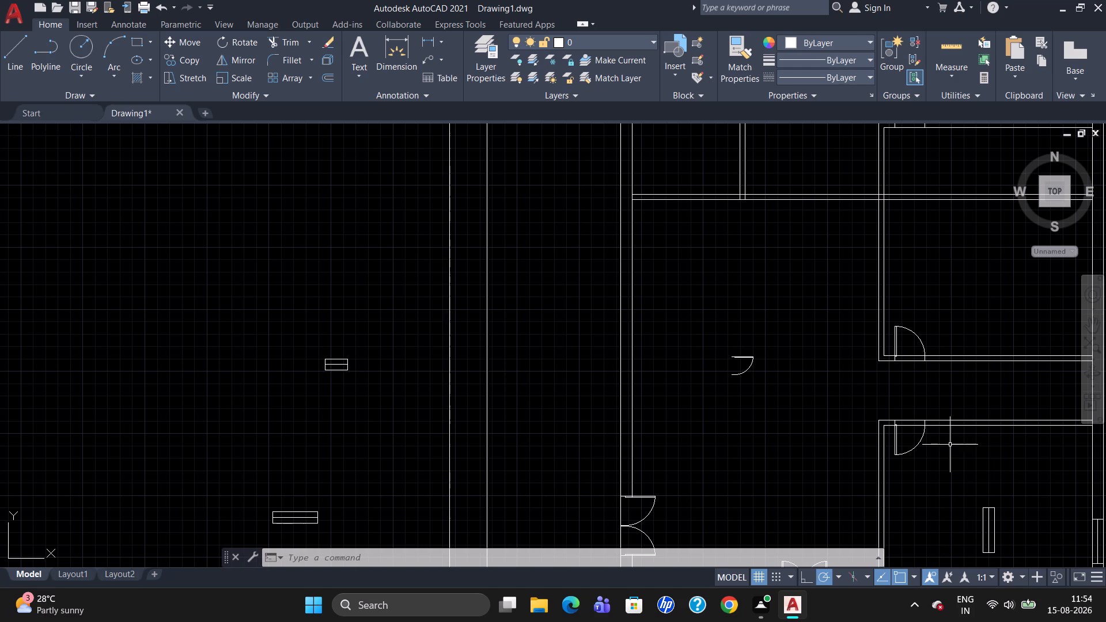
scroll(982, 343, "down", 2)
scroll(1017, 381, "up", 2)
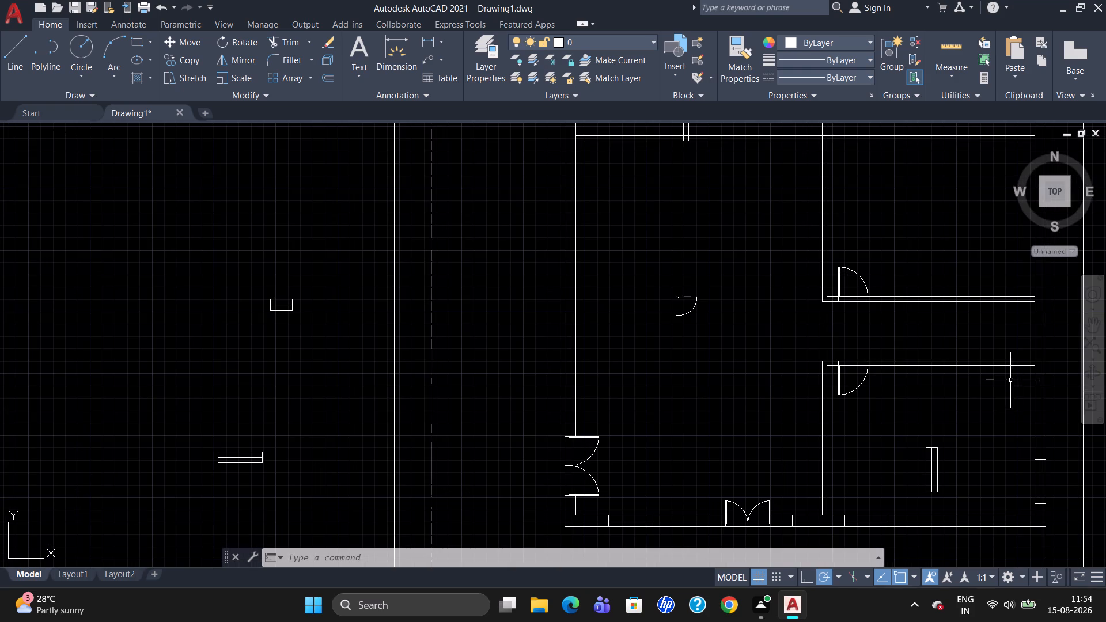
scroll(1035, 379, "down", 1)
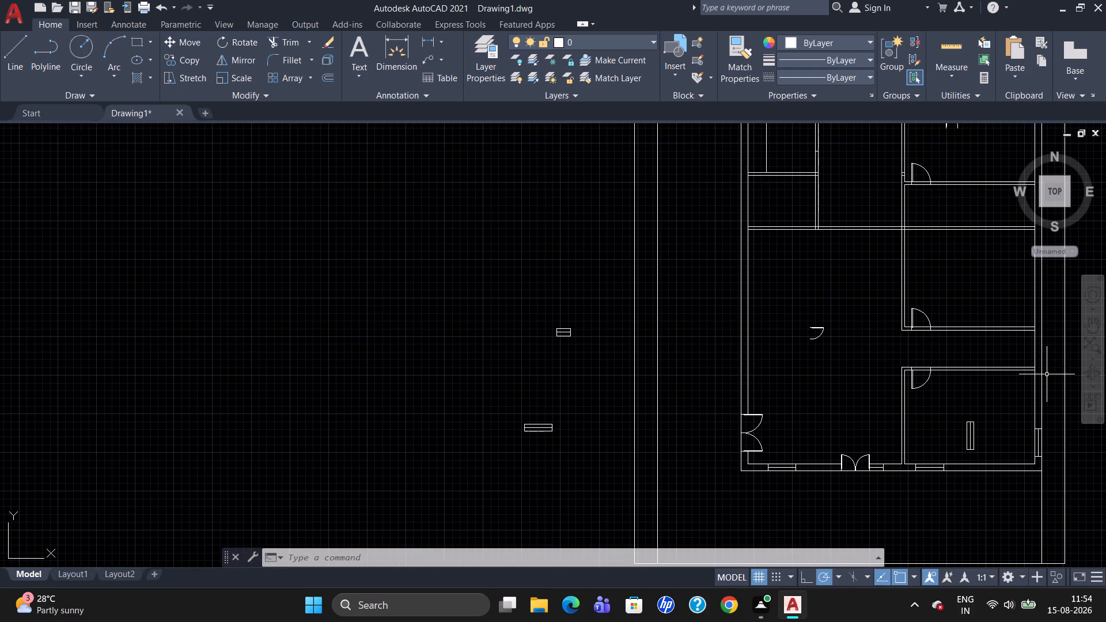
scroll(1045, 376, "down", 2)
scroll(1034, 351, "up", 2)
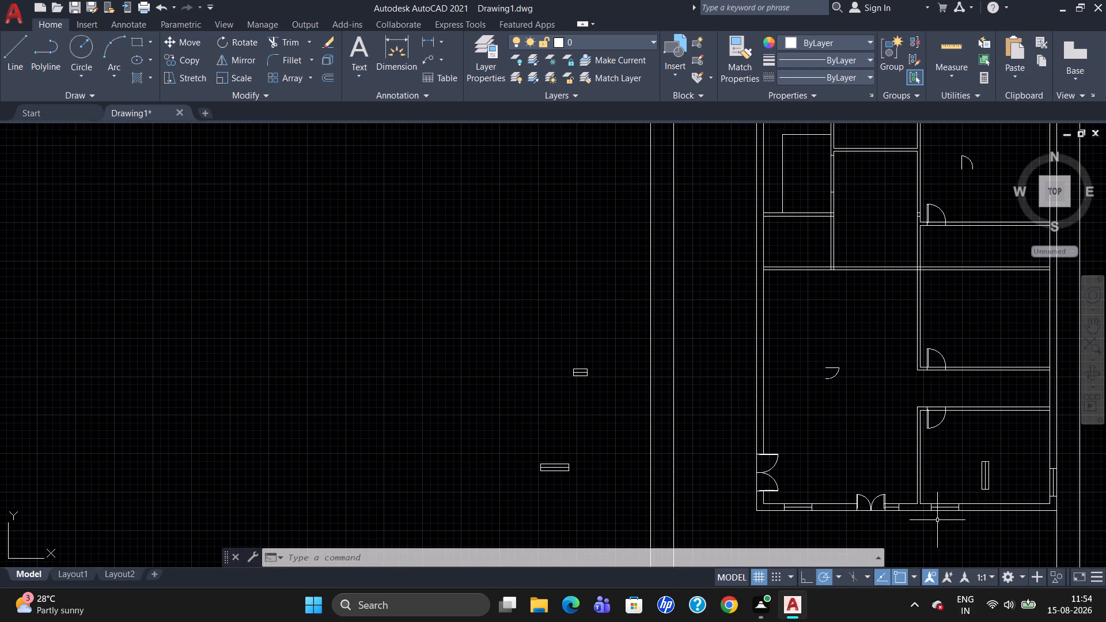
scroll(995, 350, "down", 1)
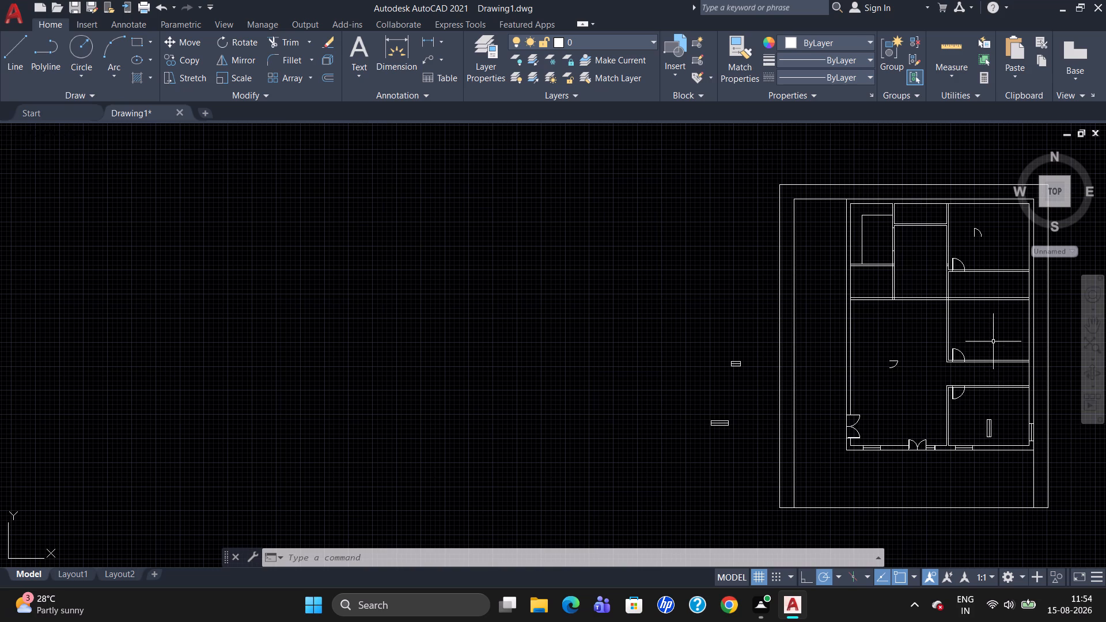
Copy the window symbol from the southeast room's south wall by its northeast corner into the northeast room's north wall, near its west end.
left_click(964, 447)
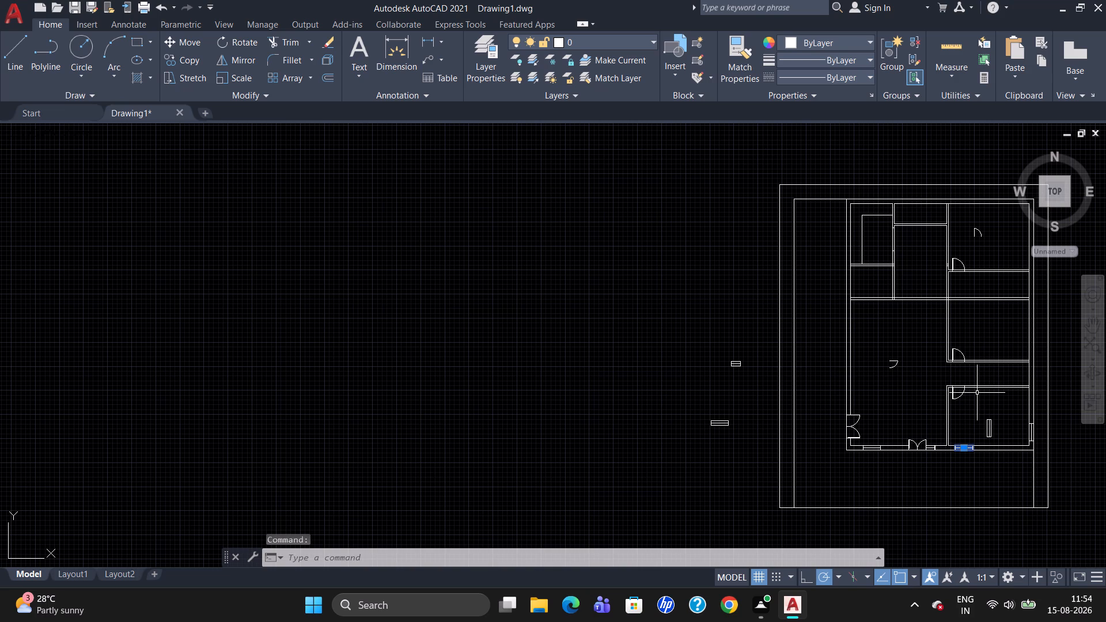
type("co")
key("Return")
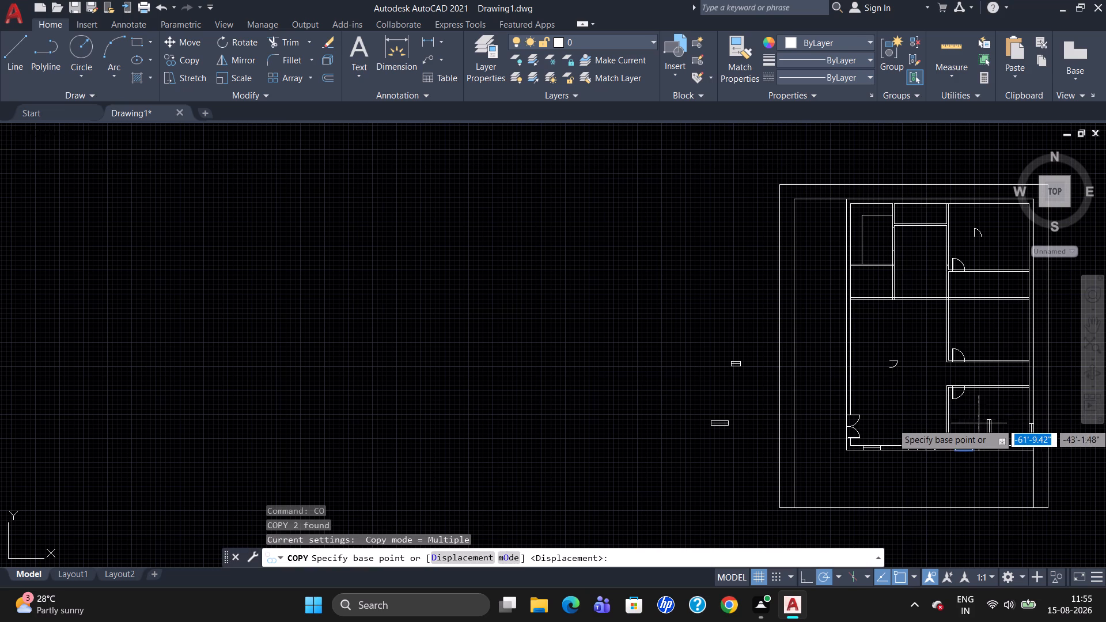
left_click(974, 442)
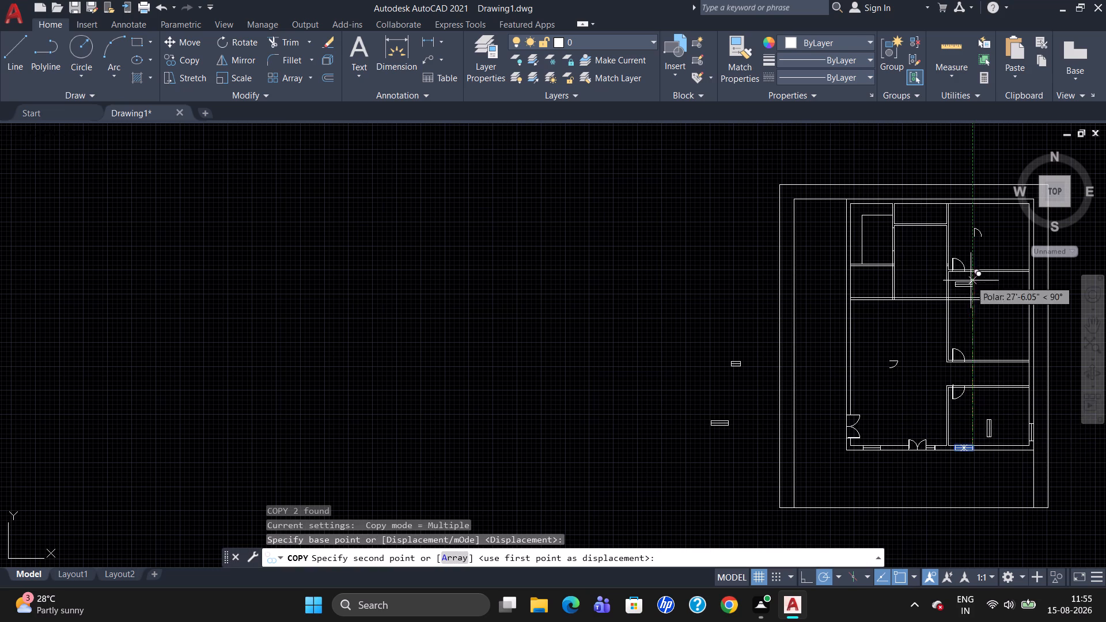
scroll(972, 215, "up", 3)
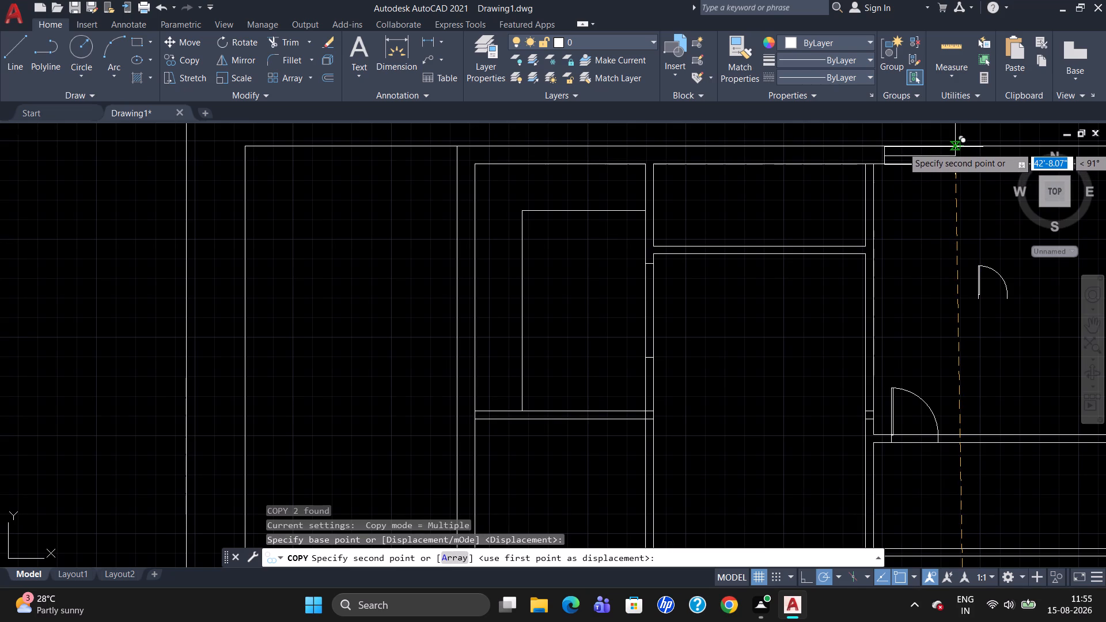
left_click(955, 146)
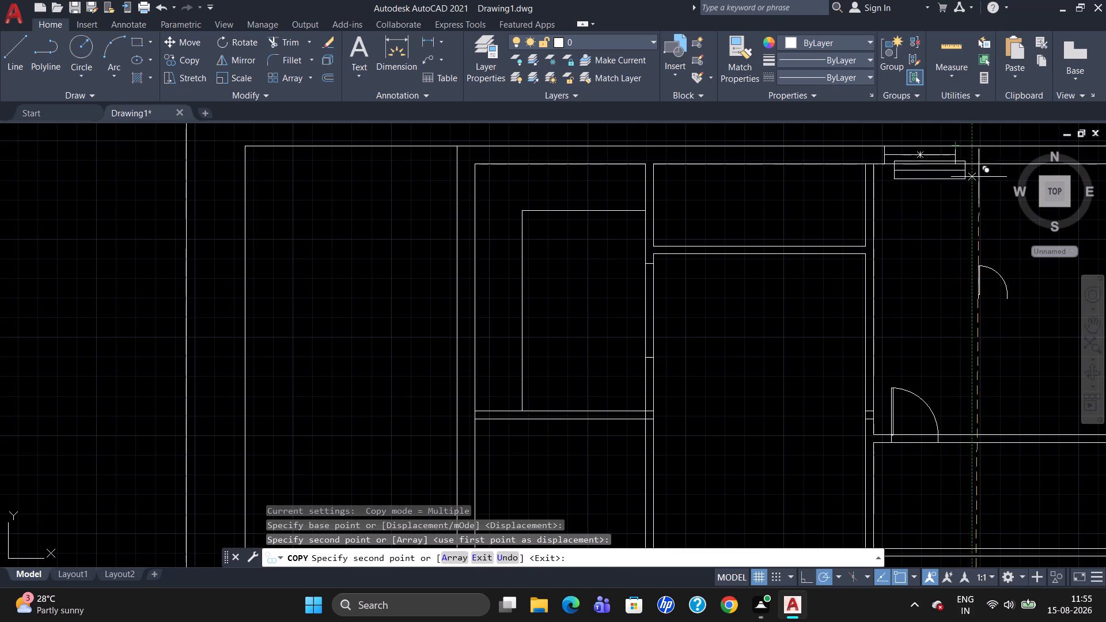
key("Escape")
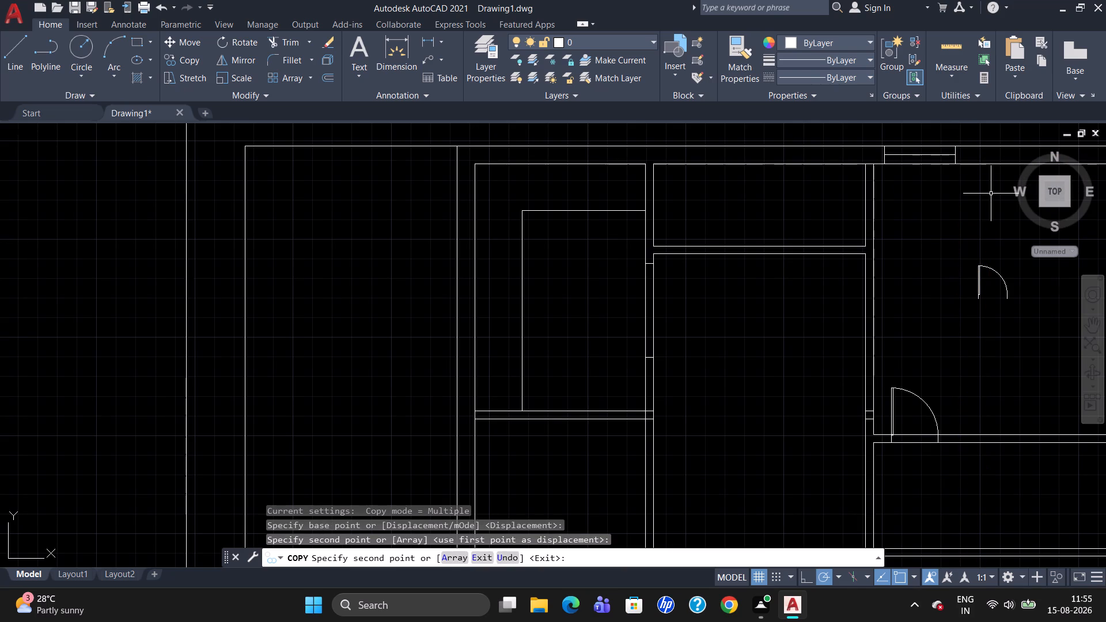
Trim the north wall's inner face line between the two partition lines at the northeast room's northwest corner.
scroll(1003, 273, "down", 1)
scroll(1015, 339, "up", 3)
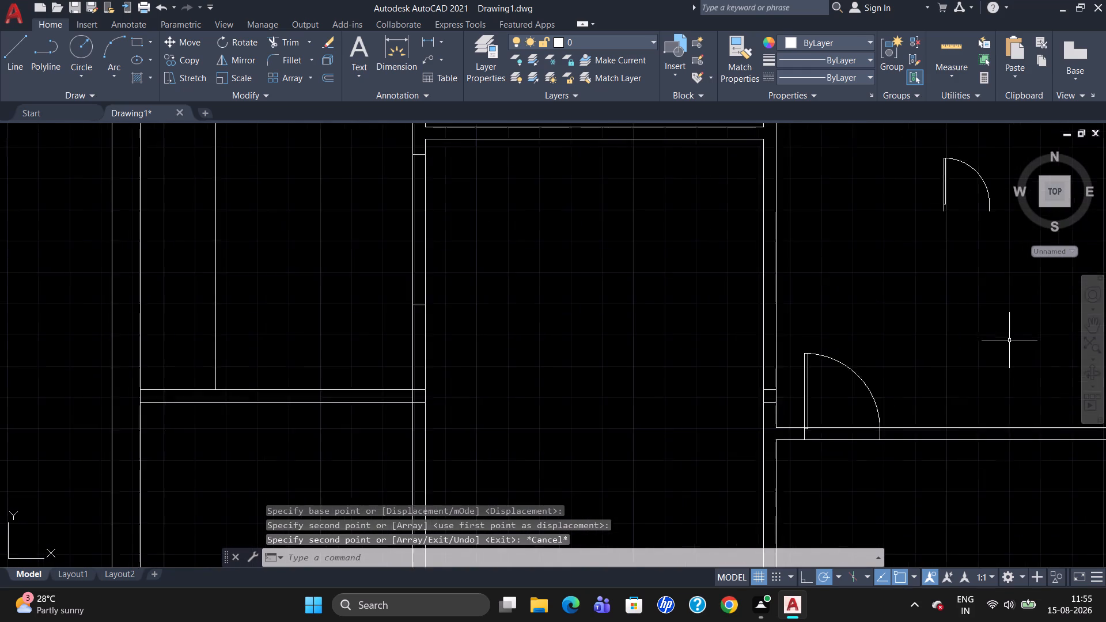
scroll(945, 330, "down", 4)
scroll(1006, 363, "up", 1)
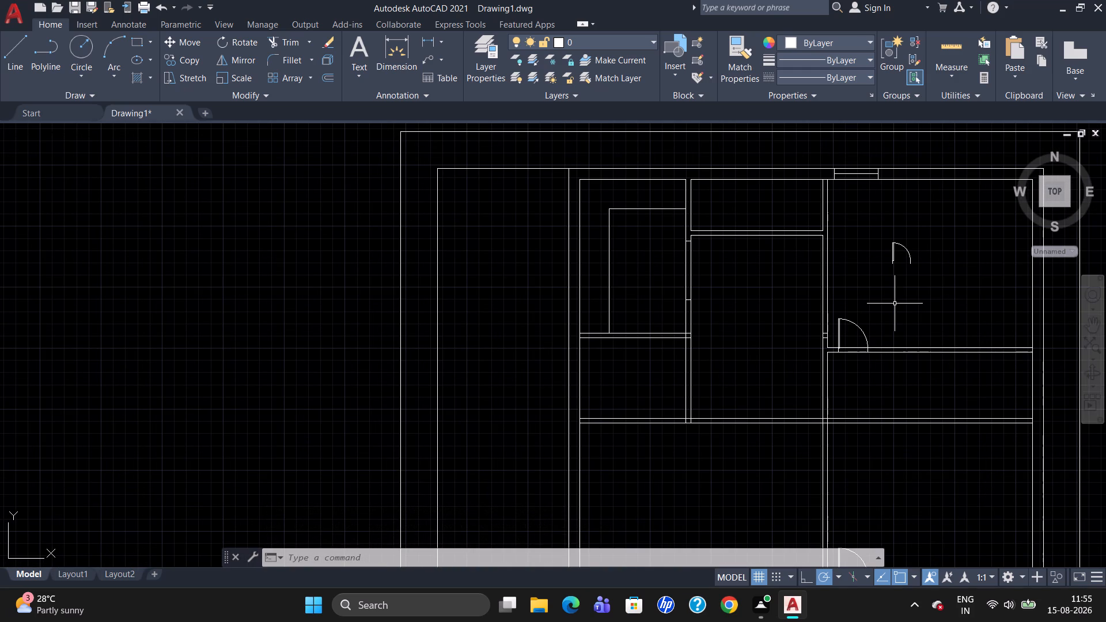
type("tr")
key("Return")
key("Return")
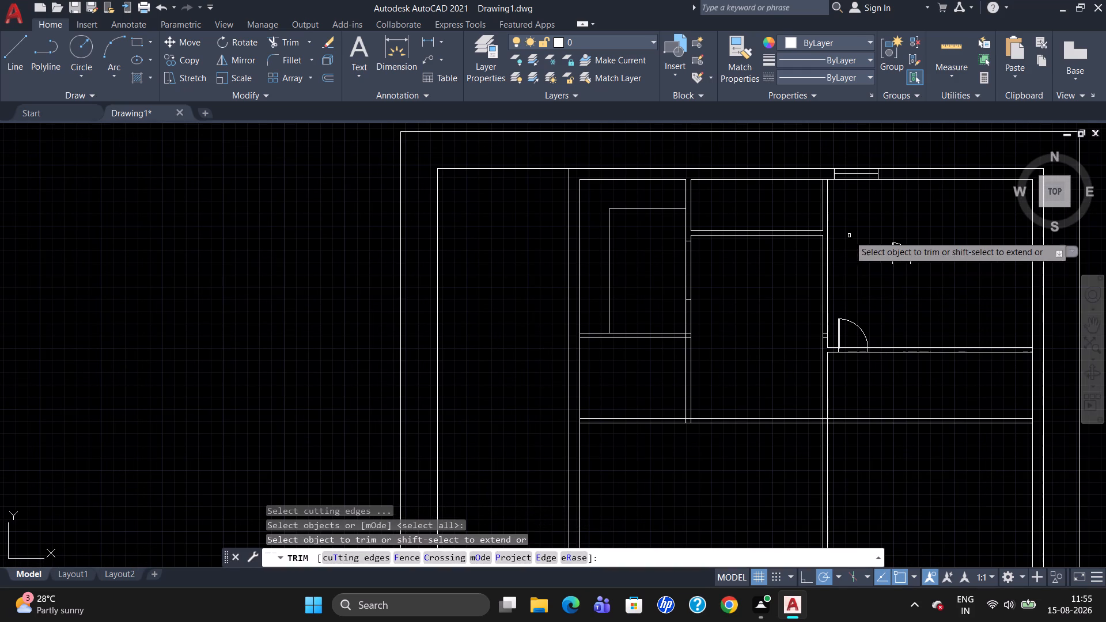
scroll(849, 233, "up", 2)
scroll(811, 176, "down", 2)
left_click(800, 146)
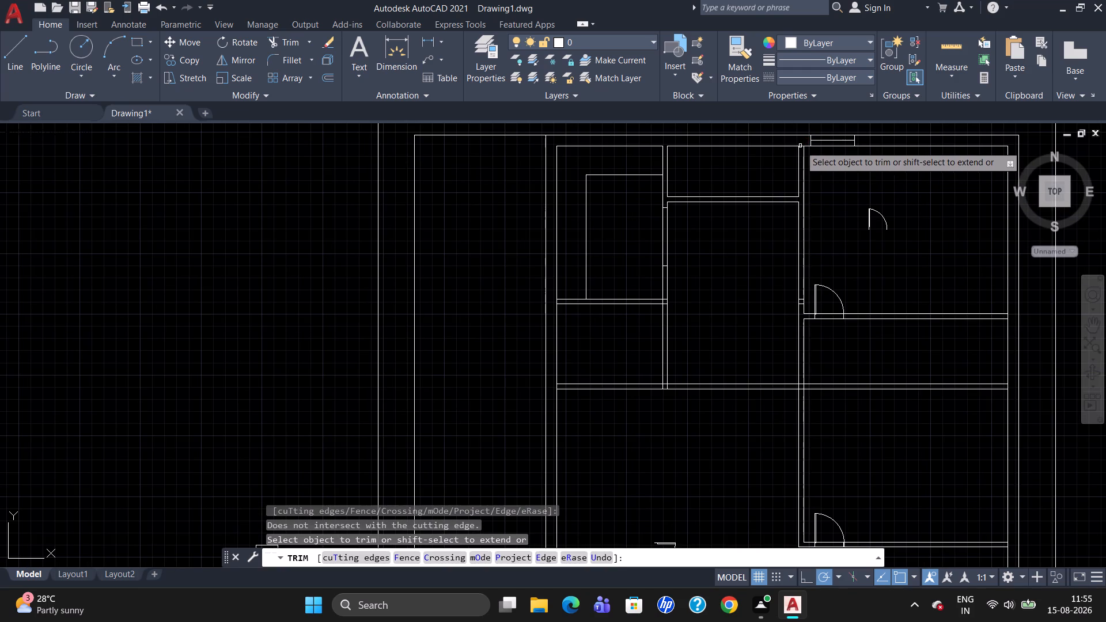
scroll(861, 195, "up", 1)
scroll(812, 157, "down", 2)
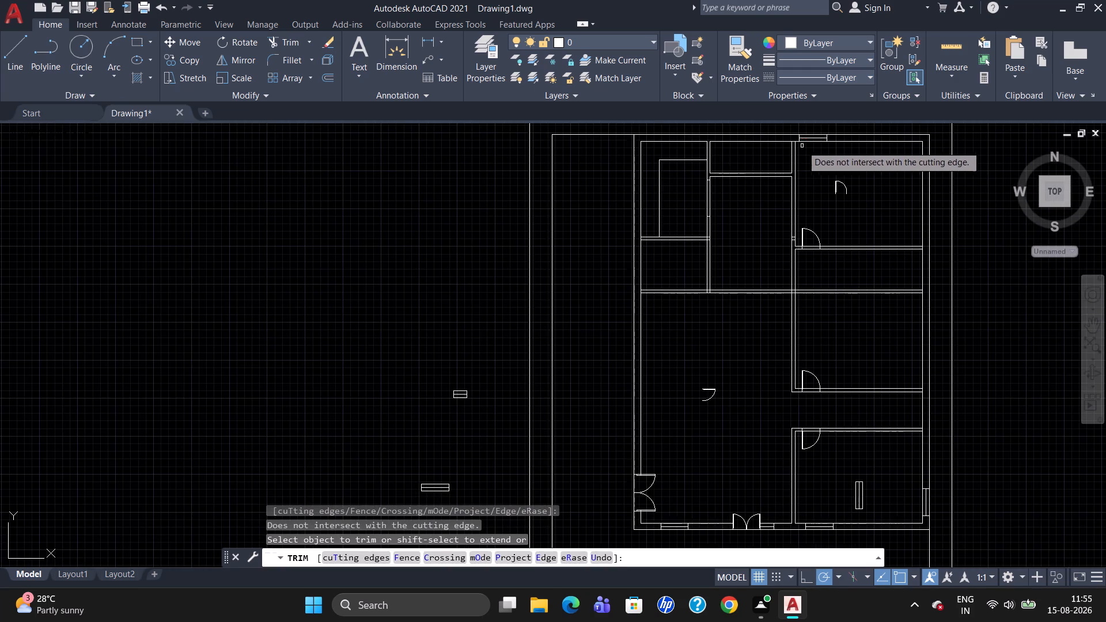
scroll(796, 138, "up", 2)
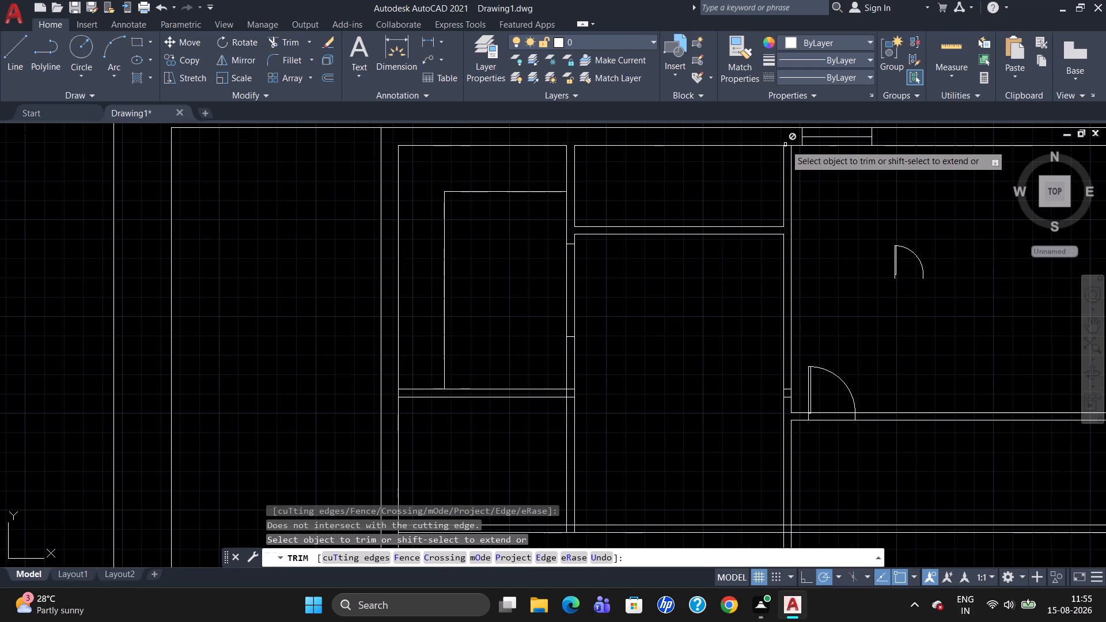
left_click(787, 145)
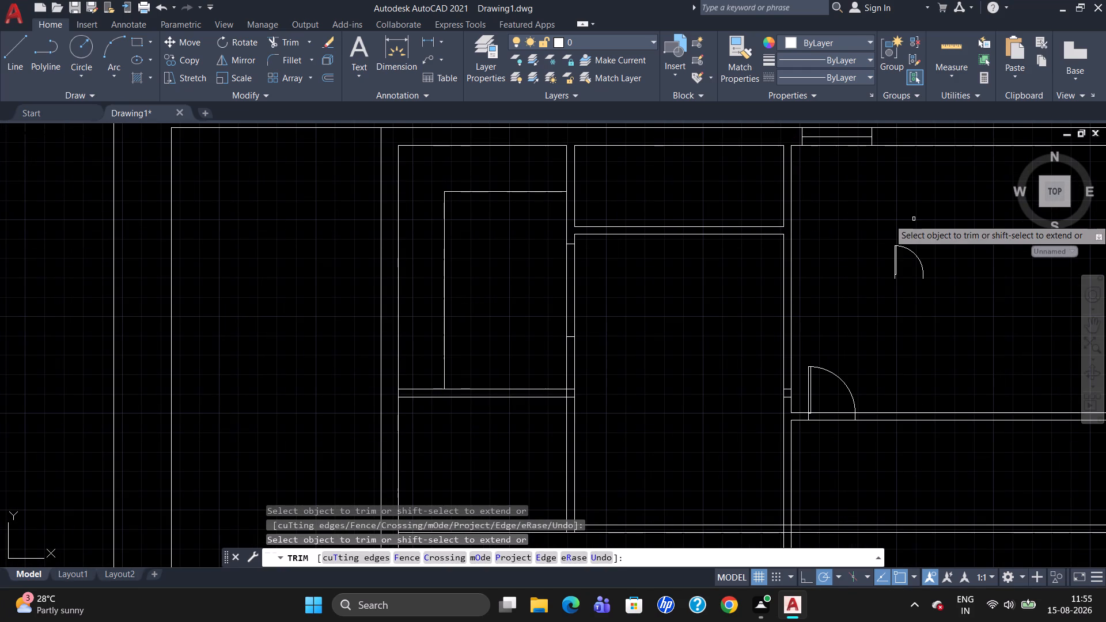
key("Escape")
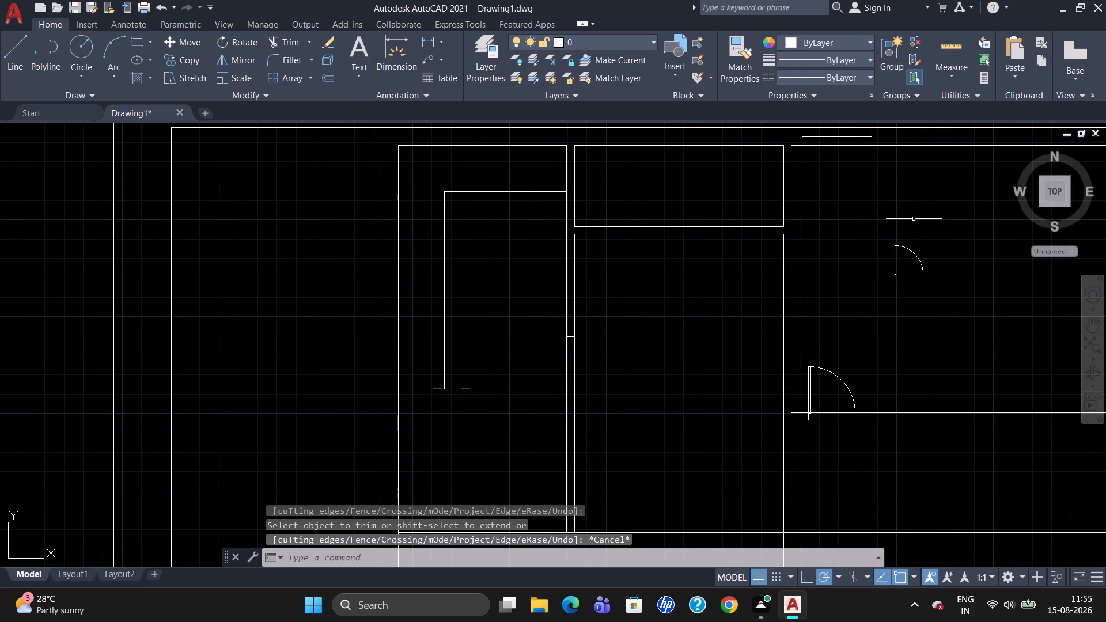
Trim the north face line of the northeast room's south wall across its door opening.
scroll(925, 221, "down", 1)
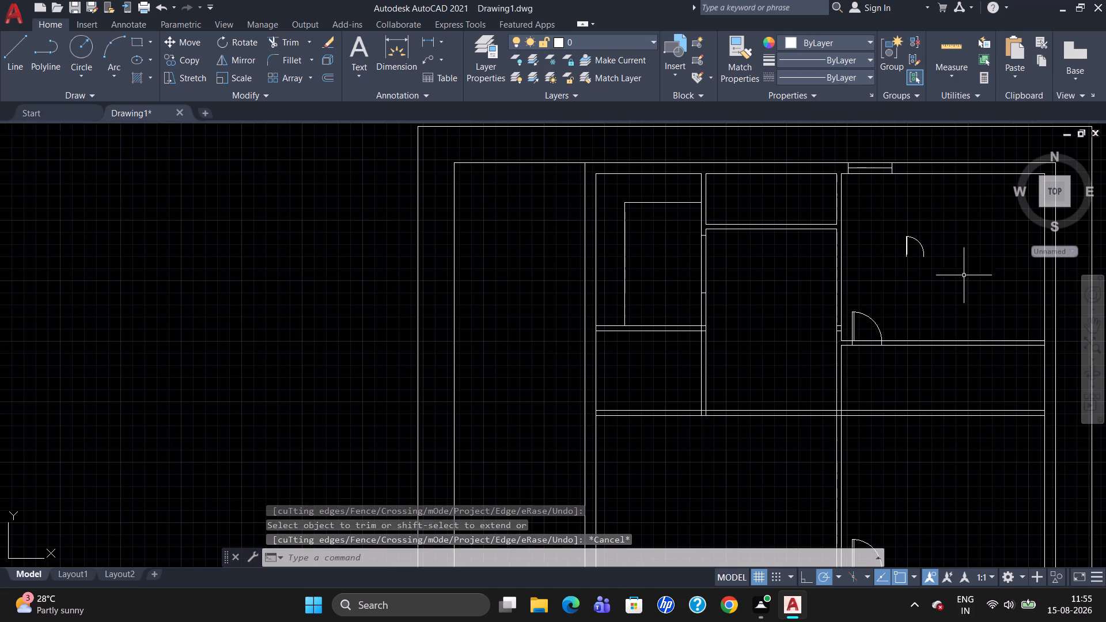
scroll(957, 341, "up", 2)
scroll(965, 368, "down", 2)
scroll(939, 399, "up", 3)
scroll(821, 355, "down", 1)
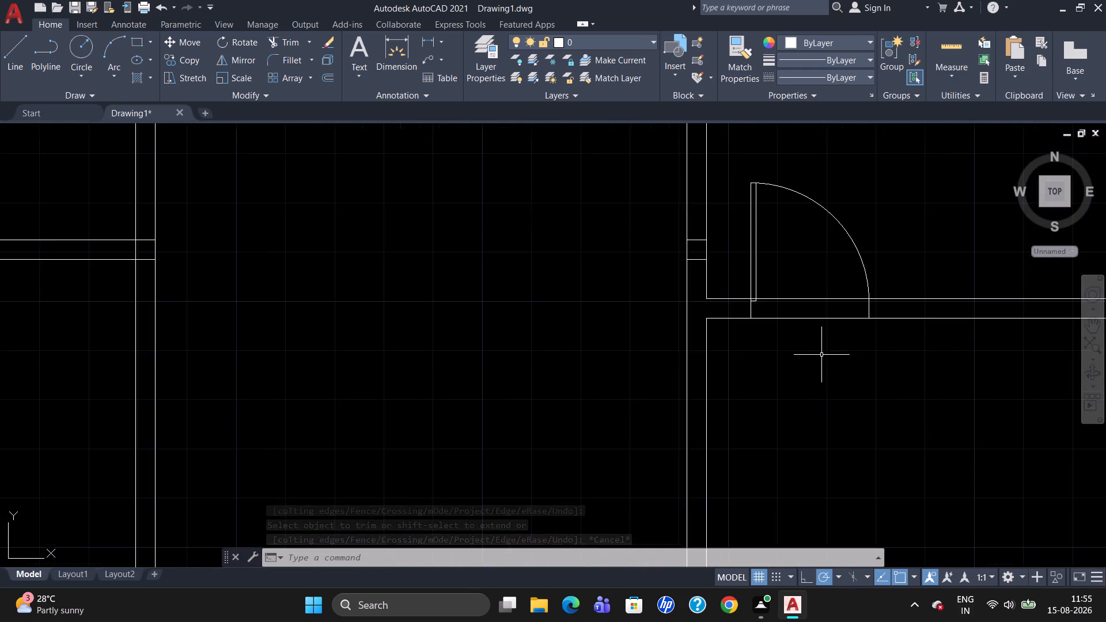
scroll(821, 355, "down", 2)
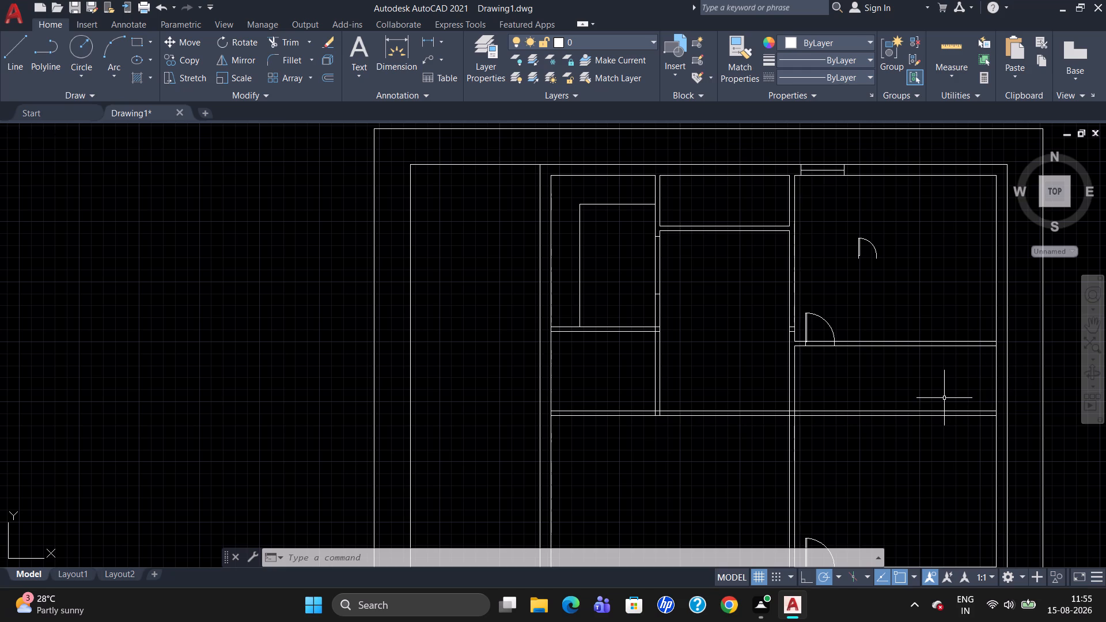
scroll(896, 388, "up", 2)
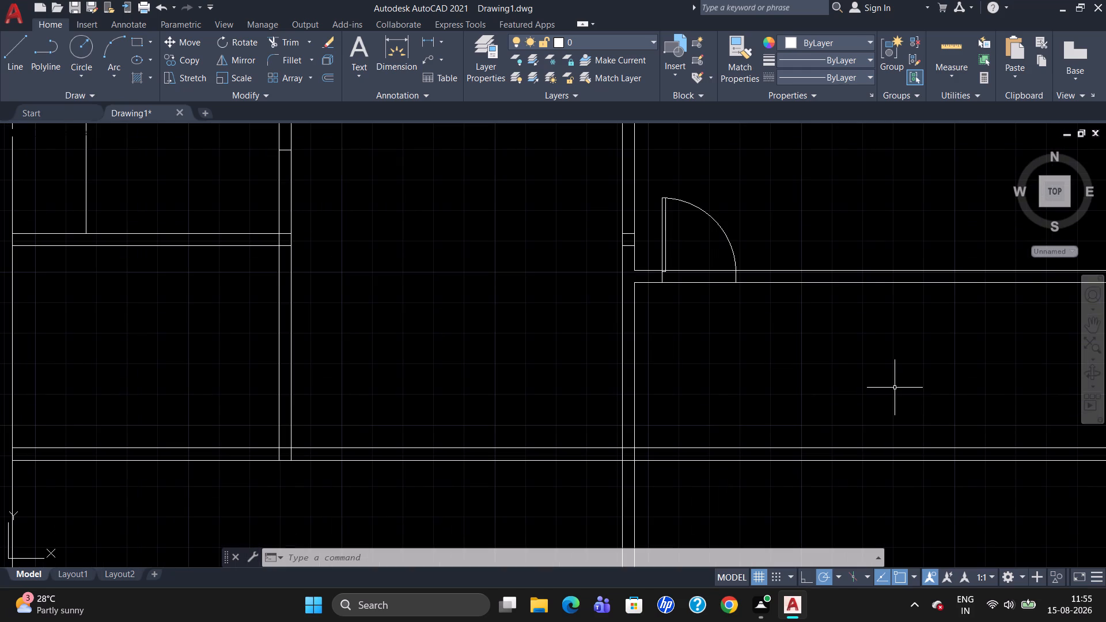
scroll(895, 387, "down", 1)
type("tr")
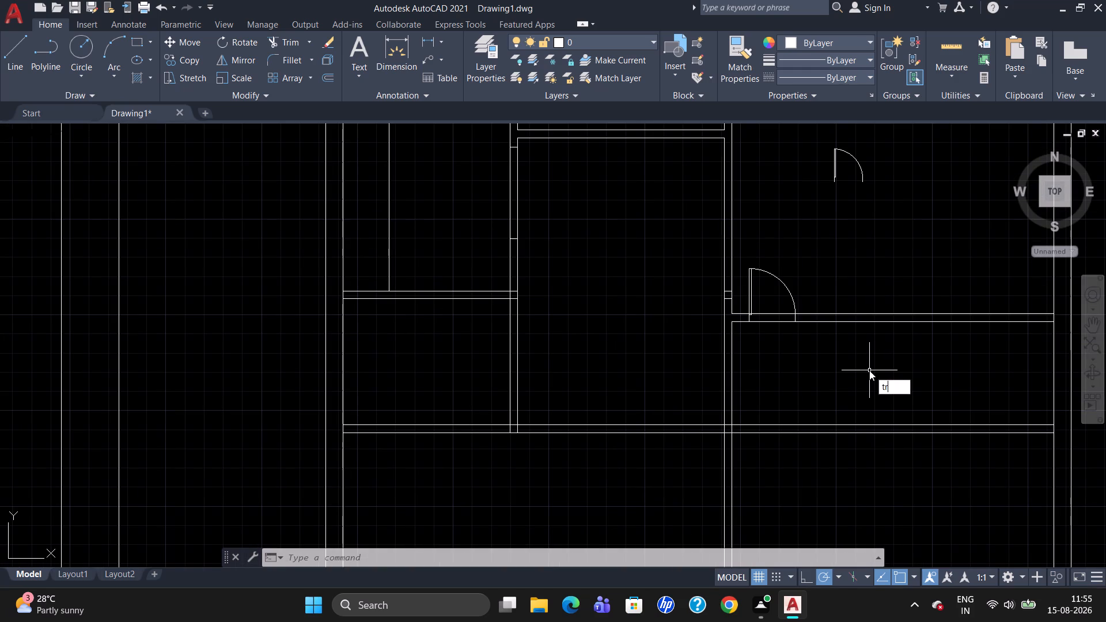
key("Return")
key("Return")
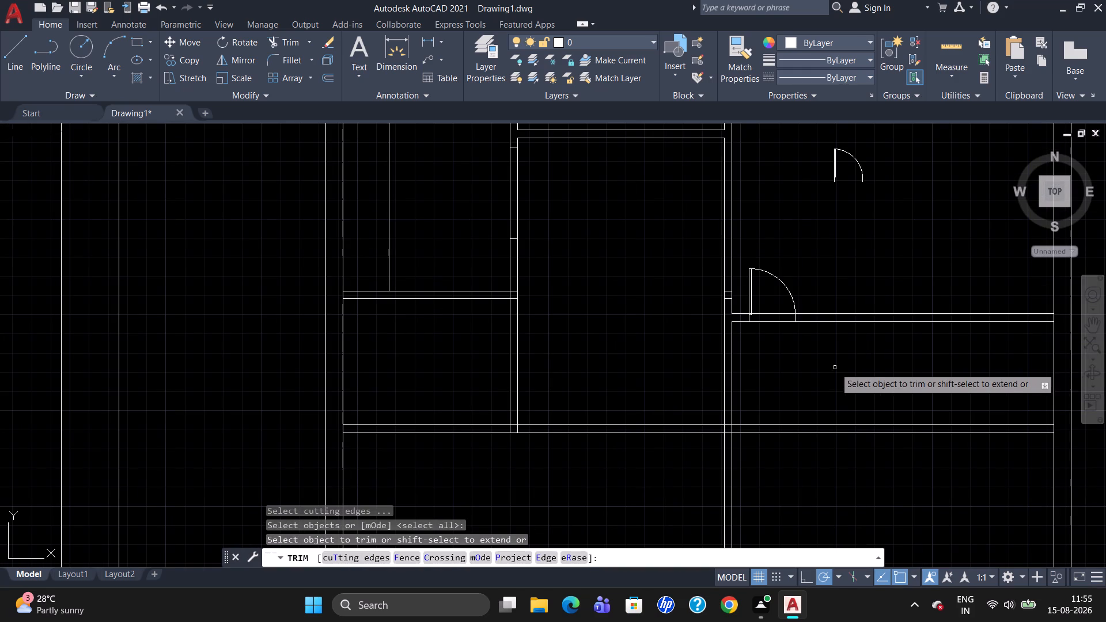
left_click(771, 312)
left_click(772, 314)
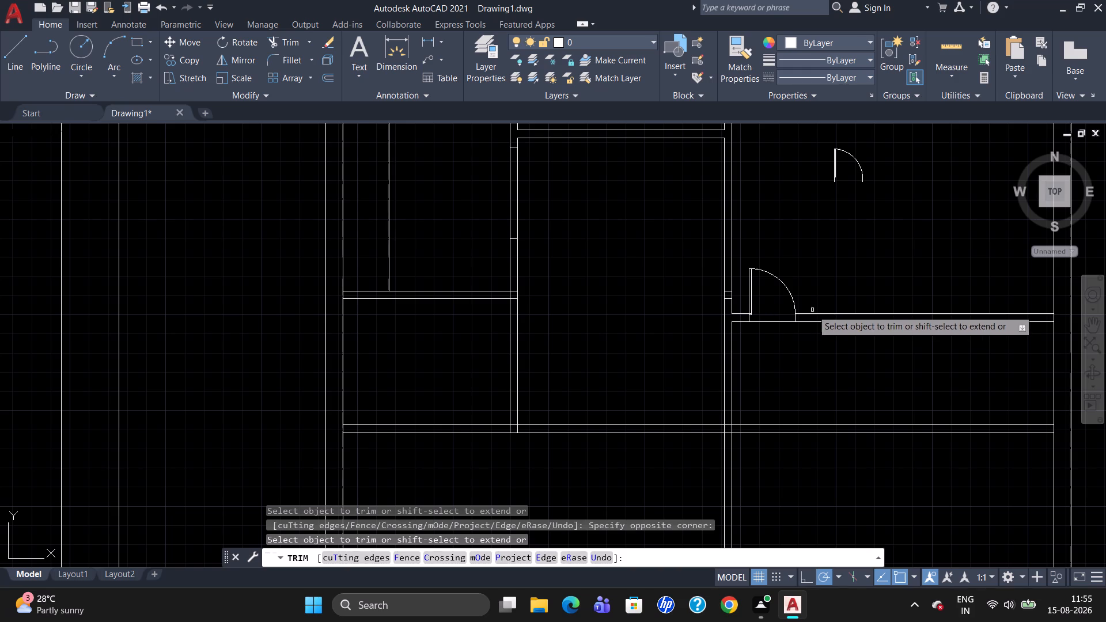
key("Escape")
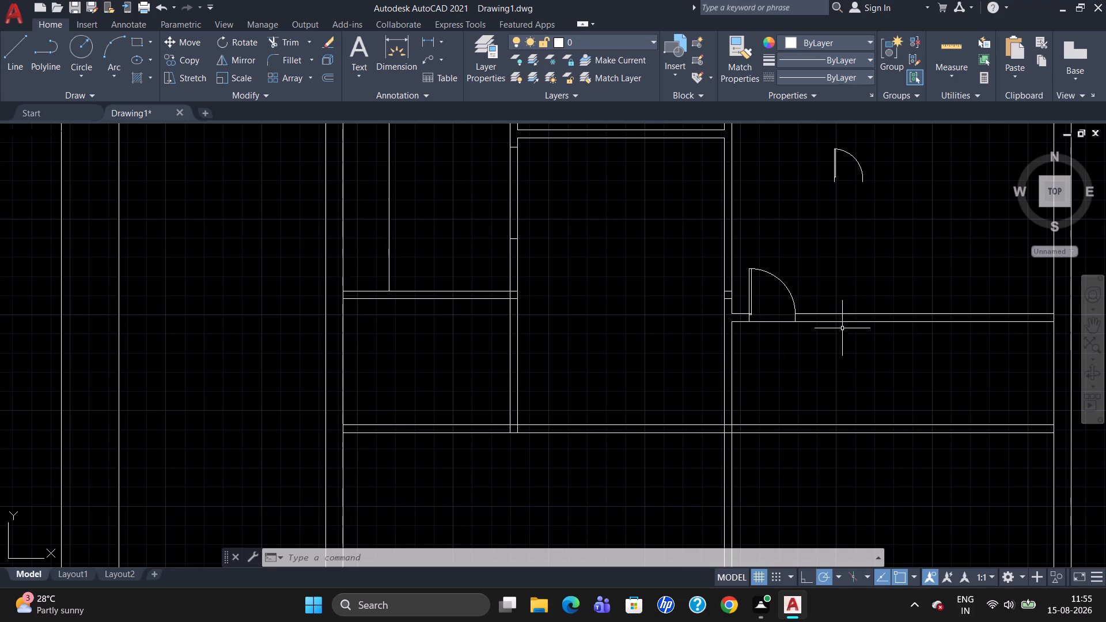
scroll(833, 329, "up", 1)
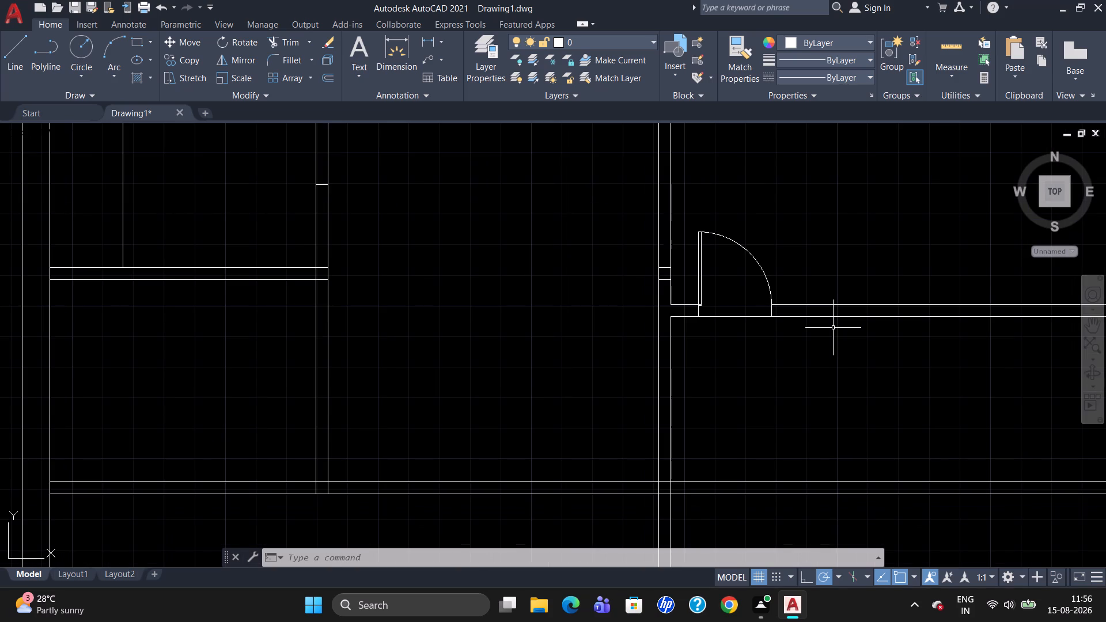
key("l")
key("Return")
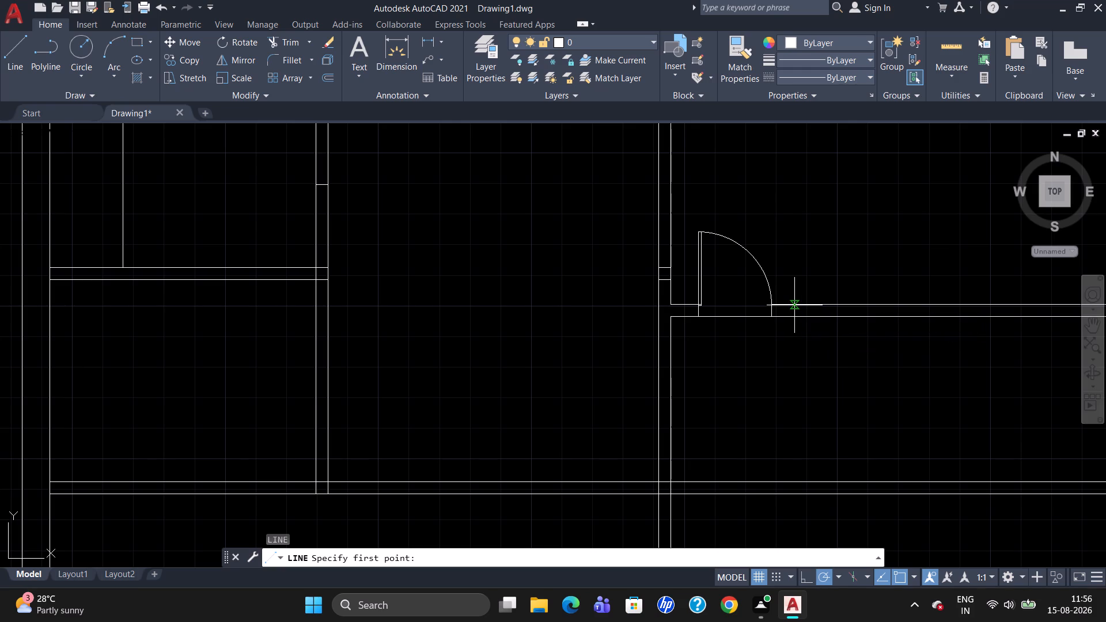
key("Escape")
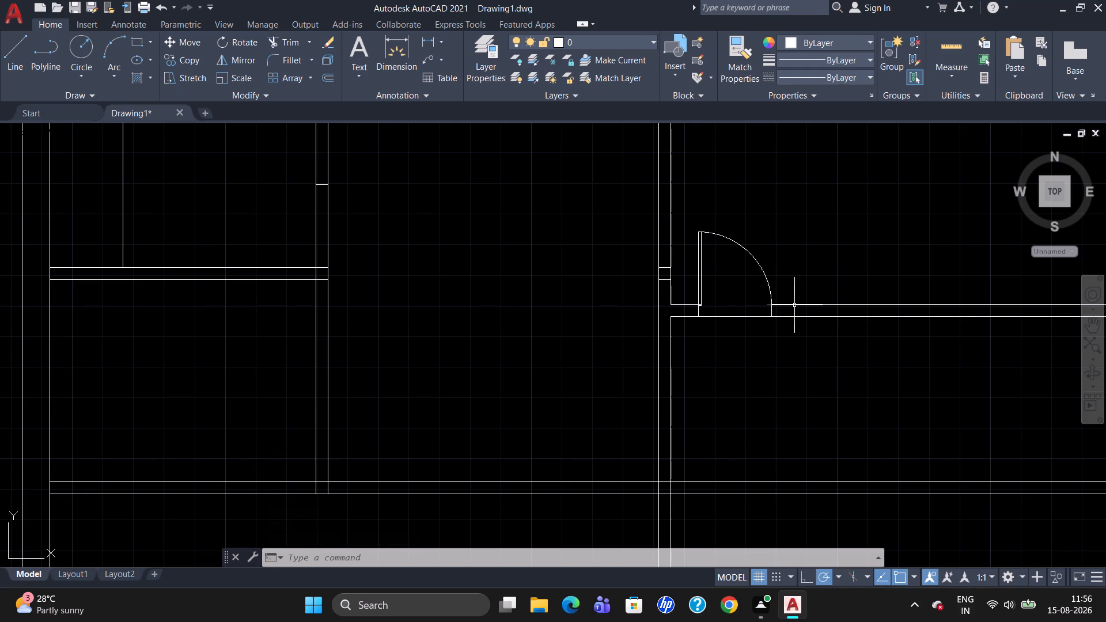
Trim the room-side face lines of the walls north and south of the passage across their door openings.
scroll(974, 356, "down", 2)
scroll(1013, 474, "up", 3)
scroll(921, 426, "down", 5)
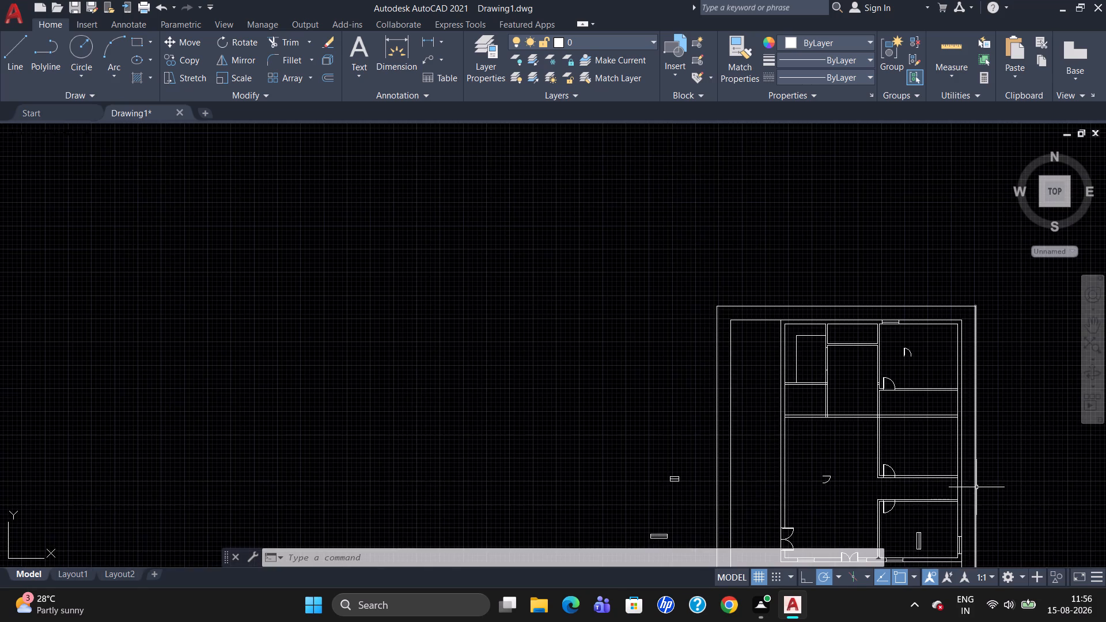
scroll(975, 491, "up", 2)
scroll(900, 449, "down", 2)
scroll(934, 533, "up", 1)
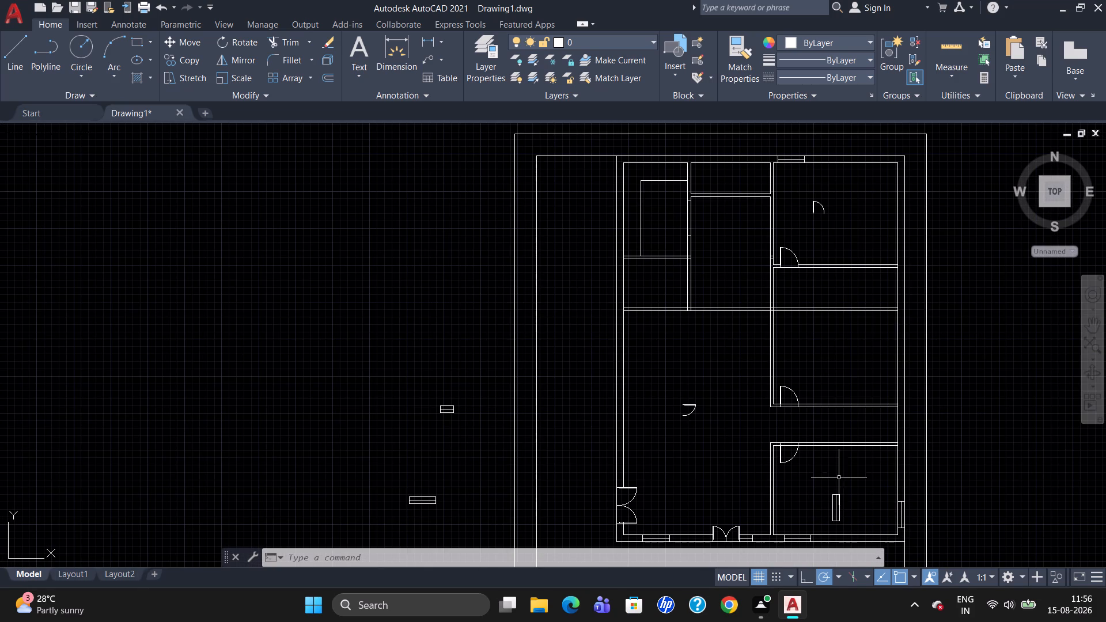
scroll(840, 480, "up", 1)
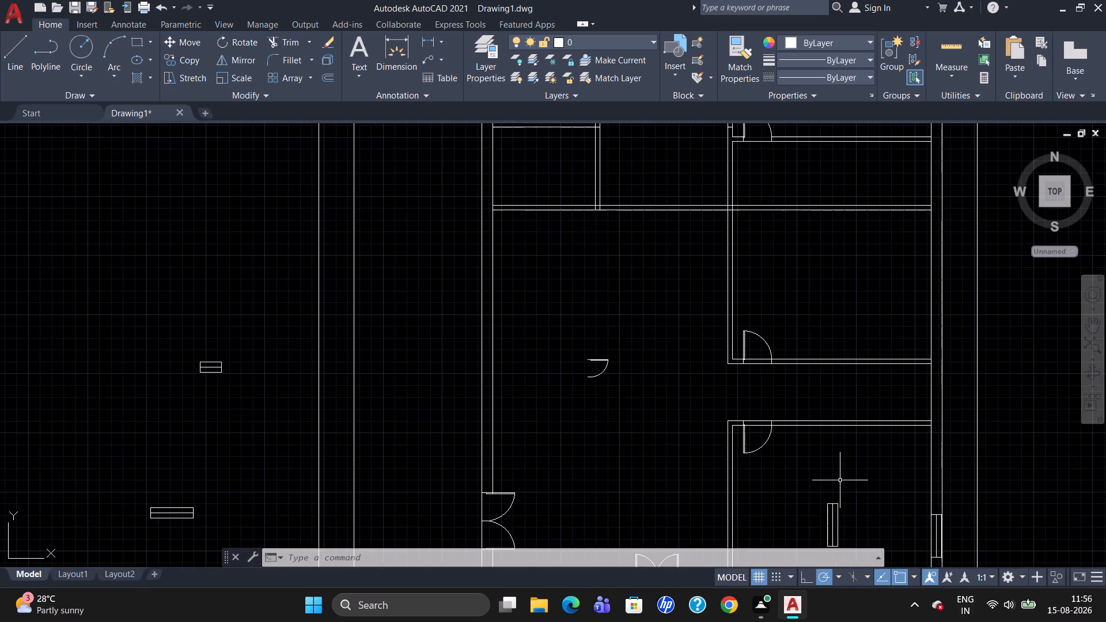
scroll(839, 478, "up", 1)
type("tr")
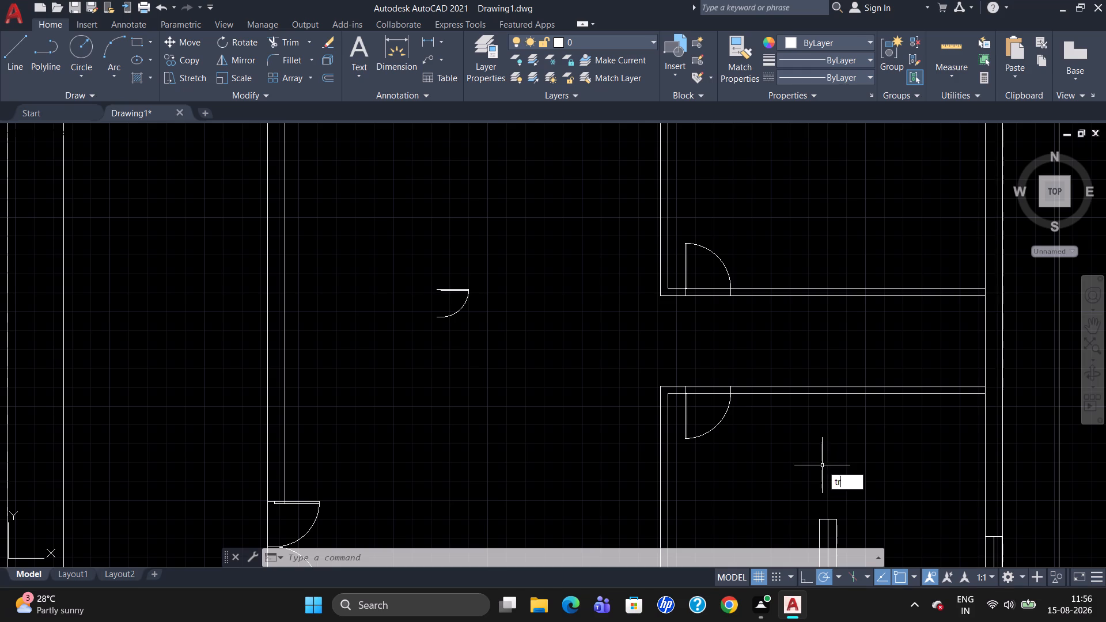
key("Return")
key("Return")
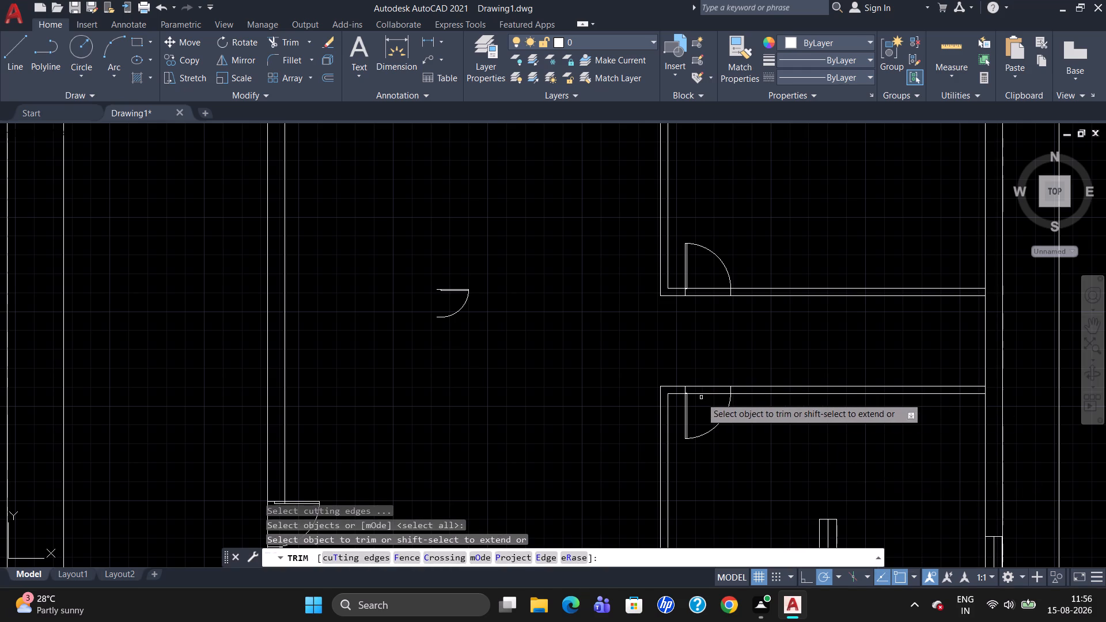
left_click(706, 394)
left_click(709, 288)
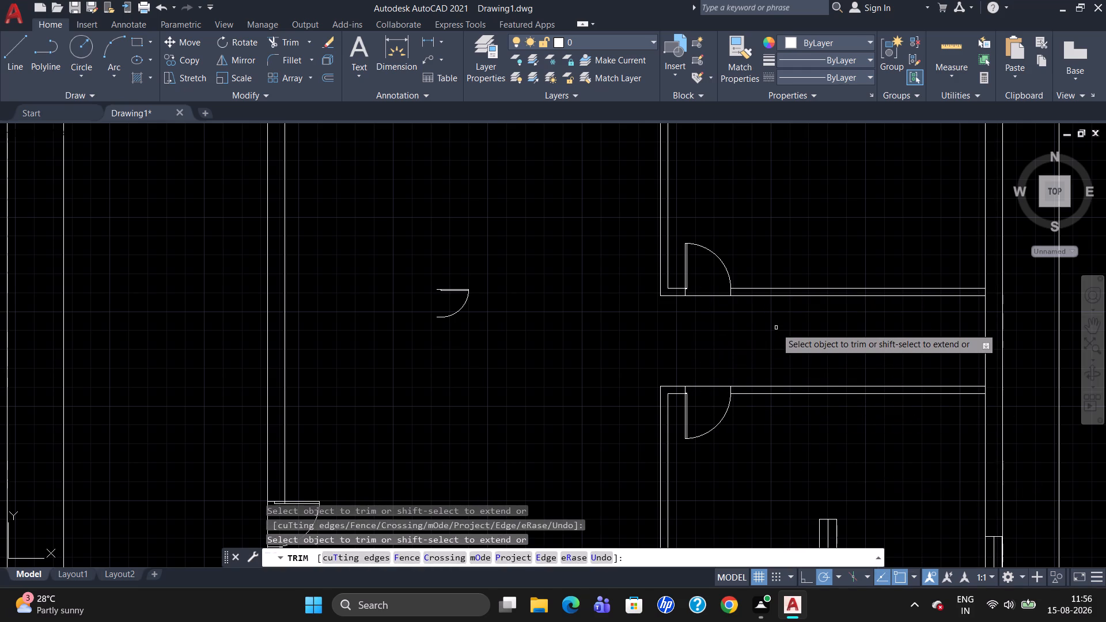
key("Escape")
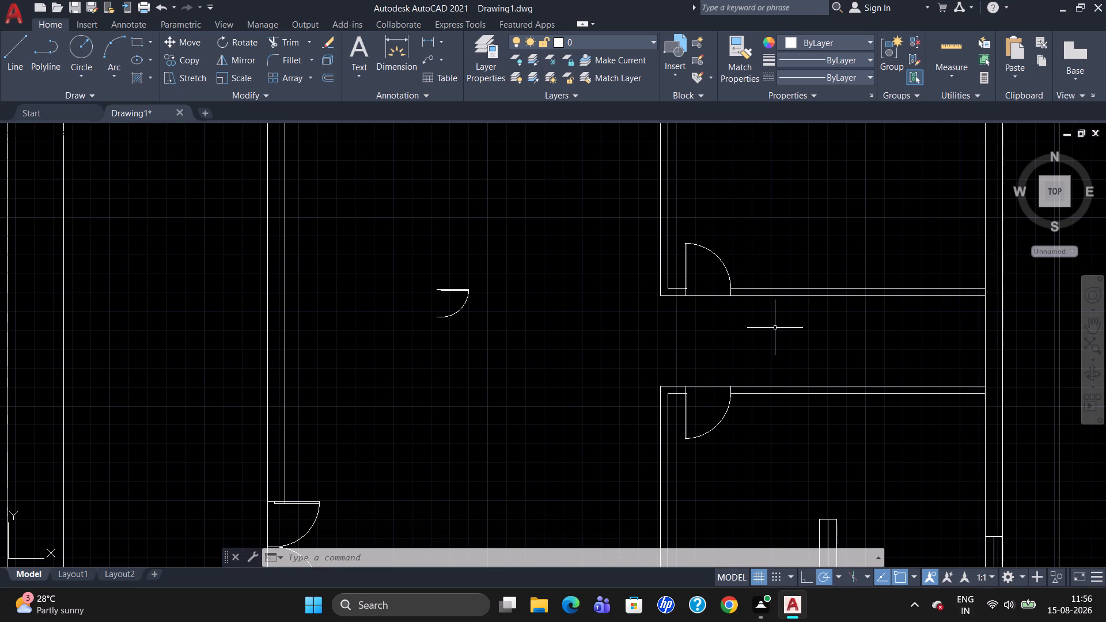
Break the east wall's inner face line at the passage's northeast and southeast corners using Break at Point.
type("br")
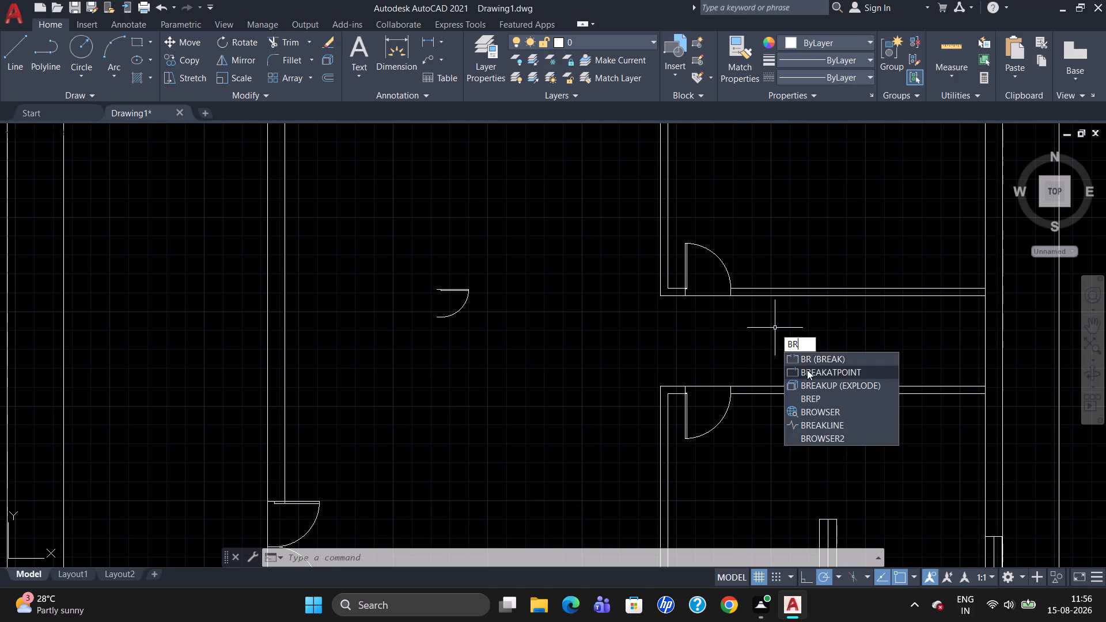
left_click(807, 370)
left_click(984, 329)
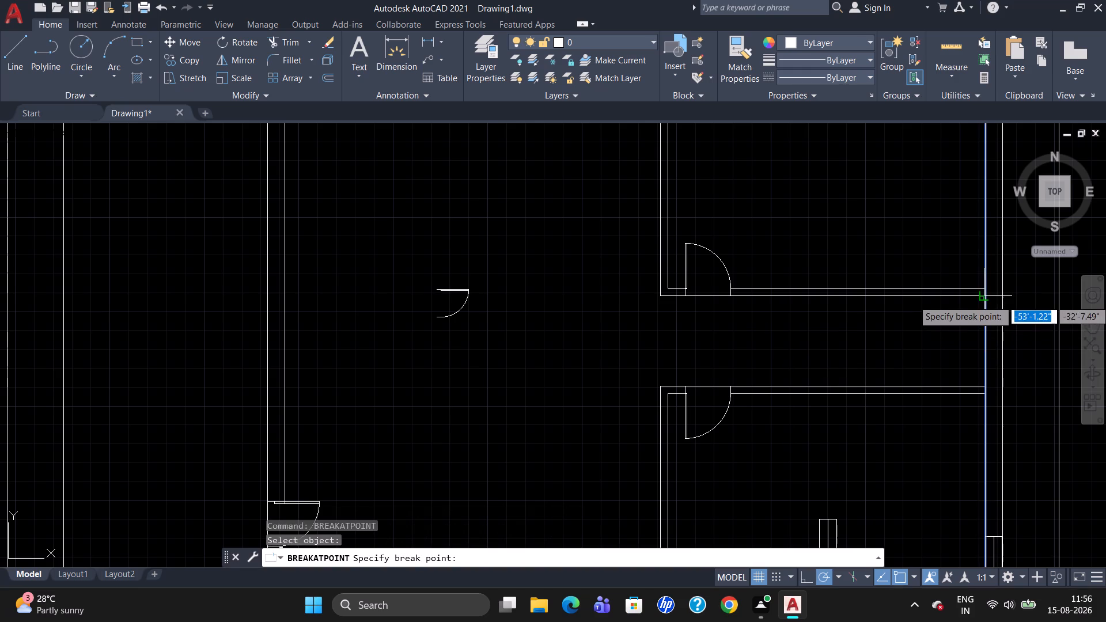
left_click(983, 301)
type("br")
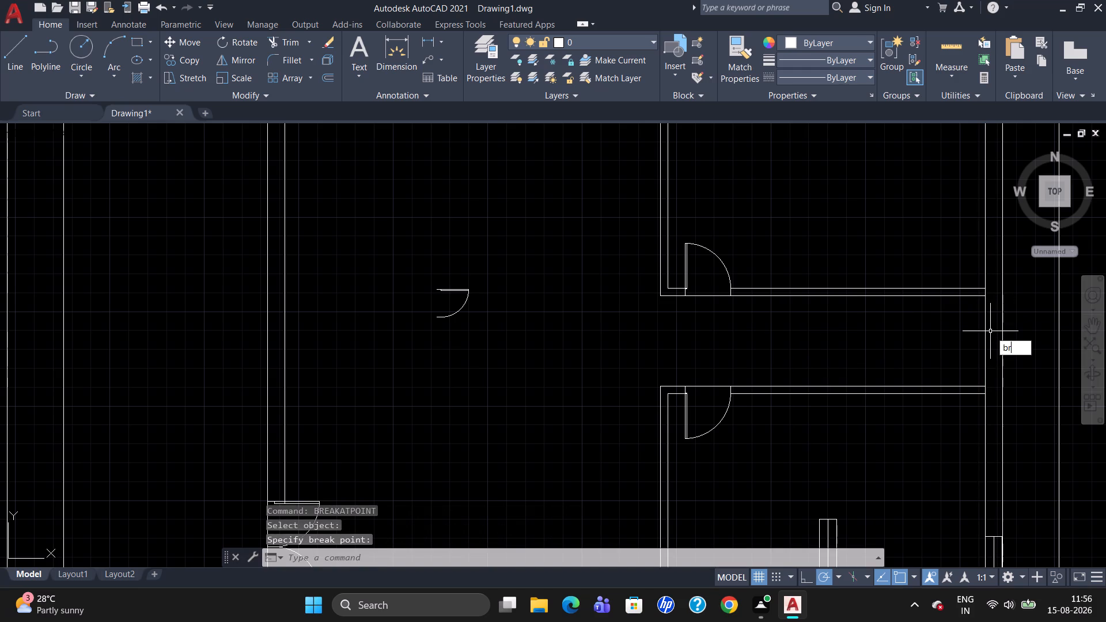
left_click(1011, 378)
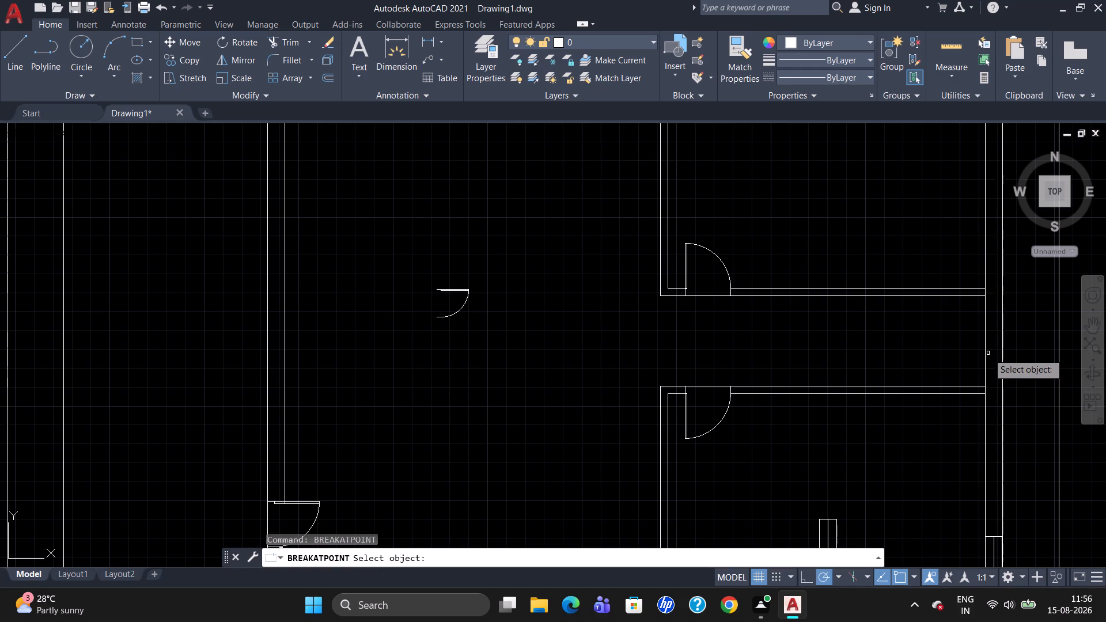
left_click(985, 354)
left_click(988, 385)
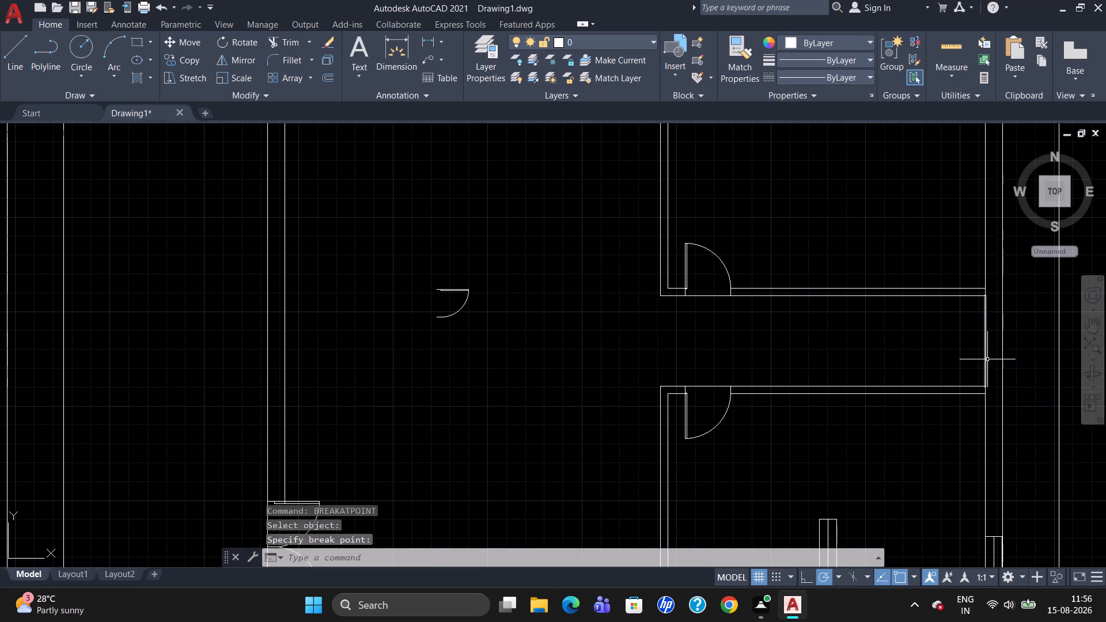
Start an Offset for the separated east wall line segment at the passage's east end.
key("o")
key("Return")
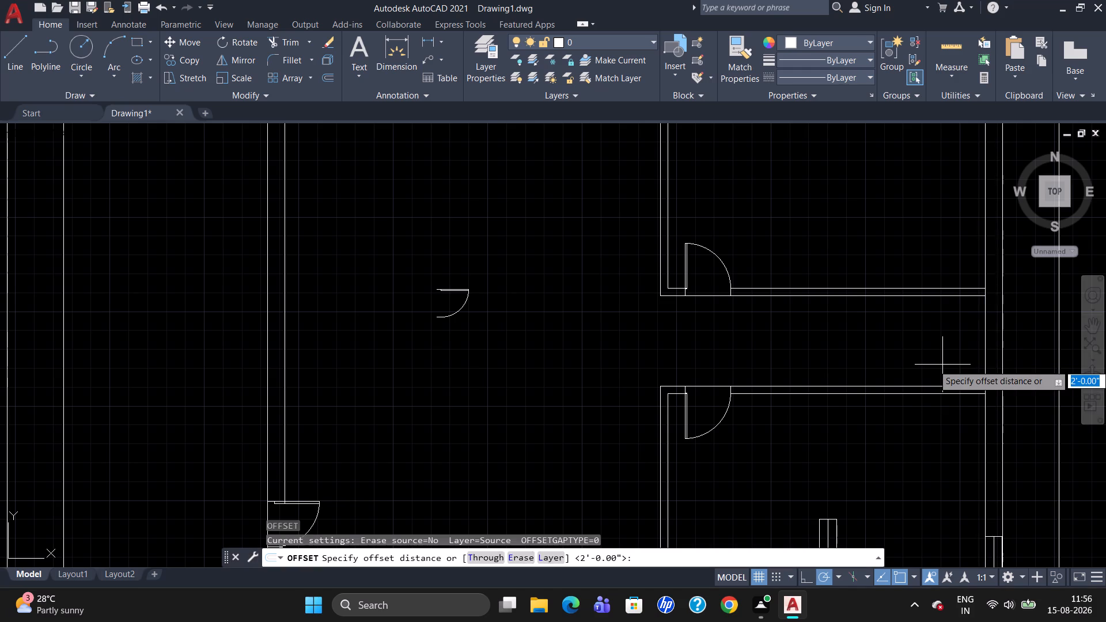
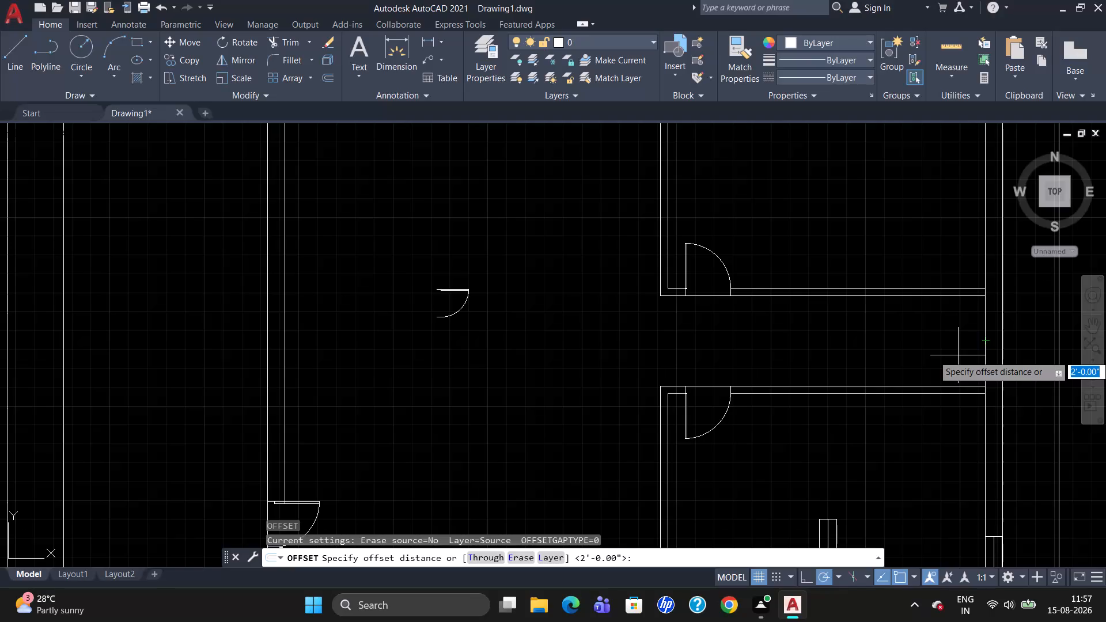
Offset the passage's east end wall line 9' west, and offset that copy another 4" west to form a cross partition.
type("9'")
key("Return")
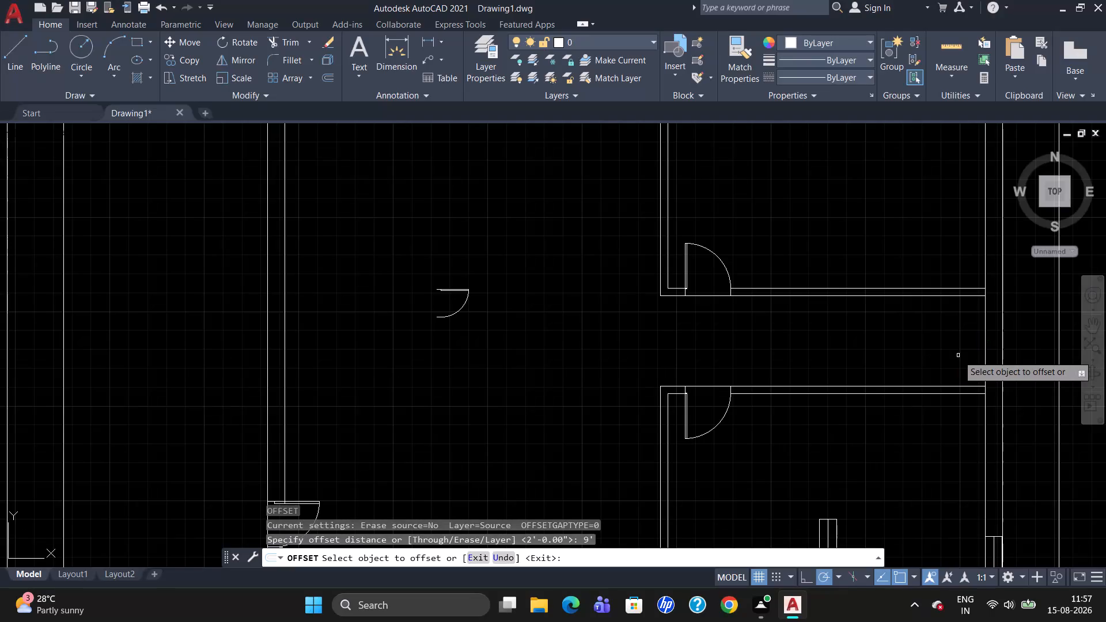
left_click(986, 336)
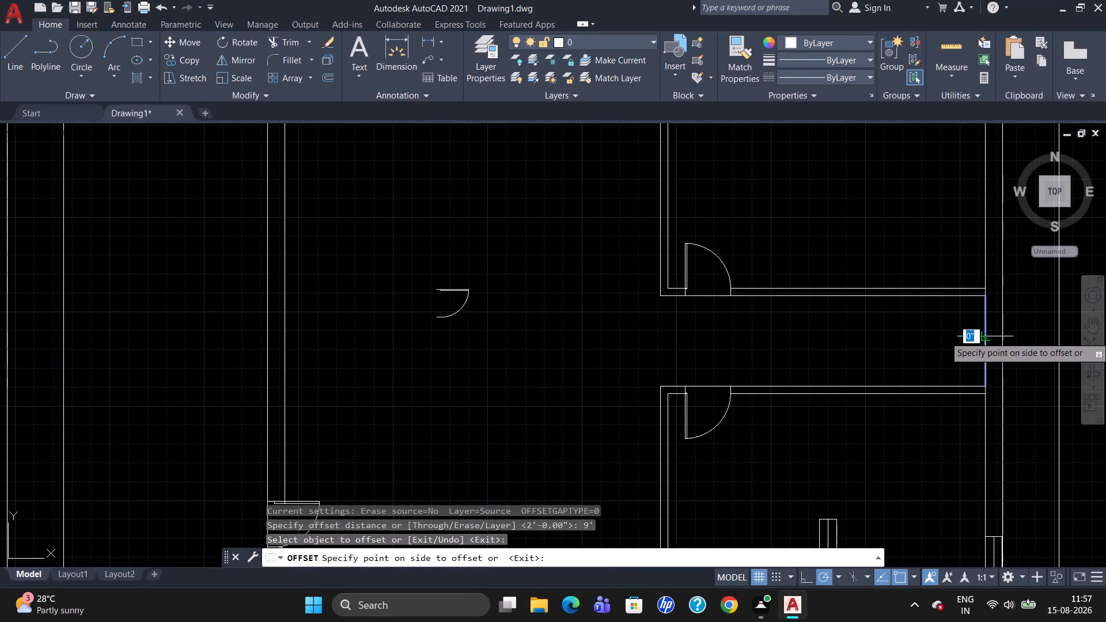
left_click(824, 368)
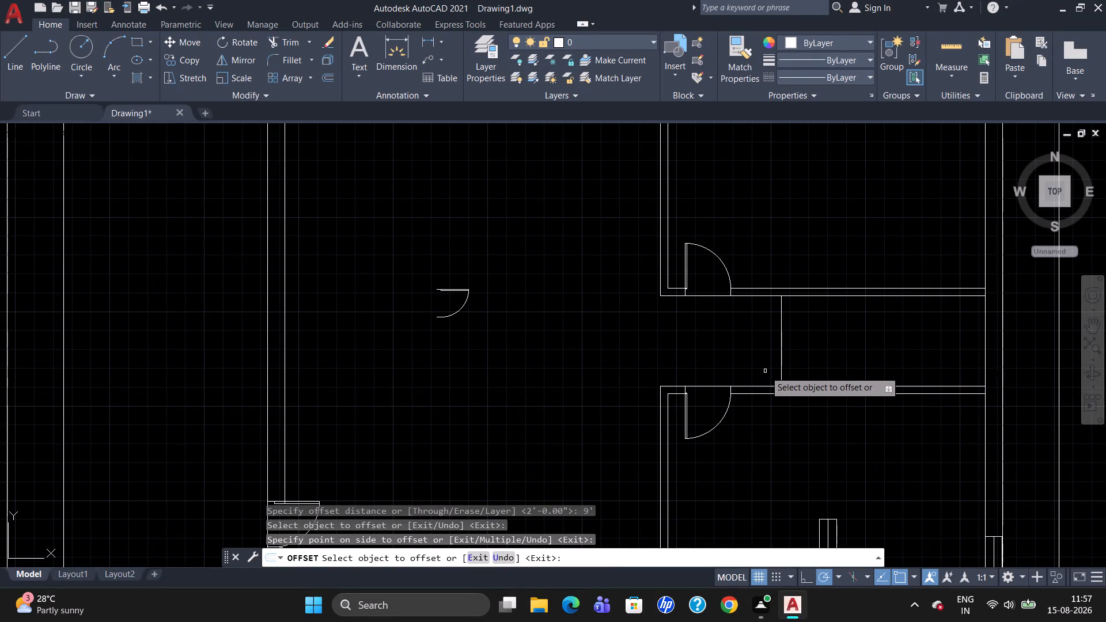
left_click(781, 343)
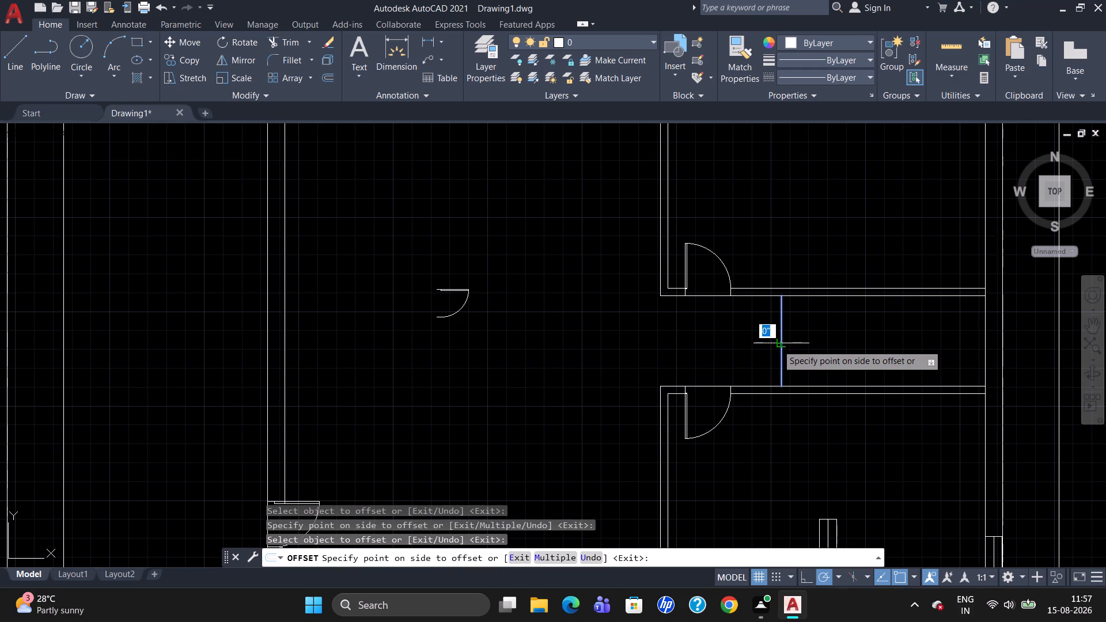
type("4\"")
key("Return")
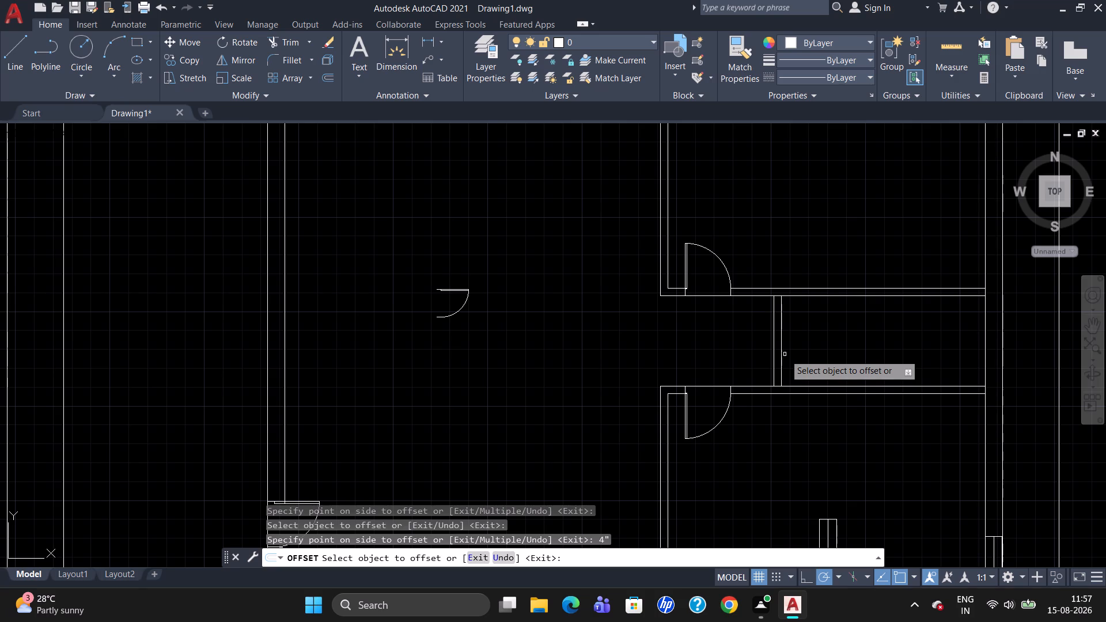
key("Escape")
Trim the passage's north and south wall face lines between the two lines of the new cross partition.
type("tr")
key("Return")
key("Return")
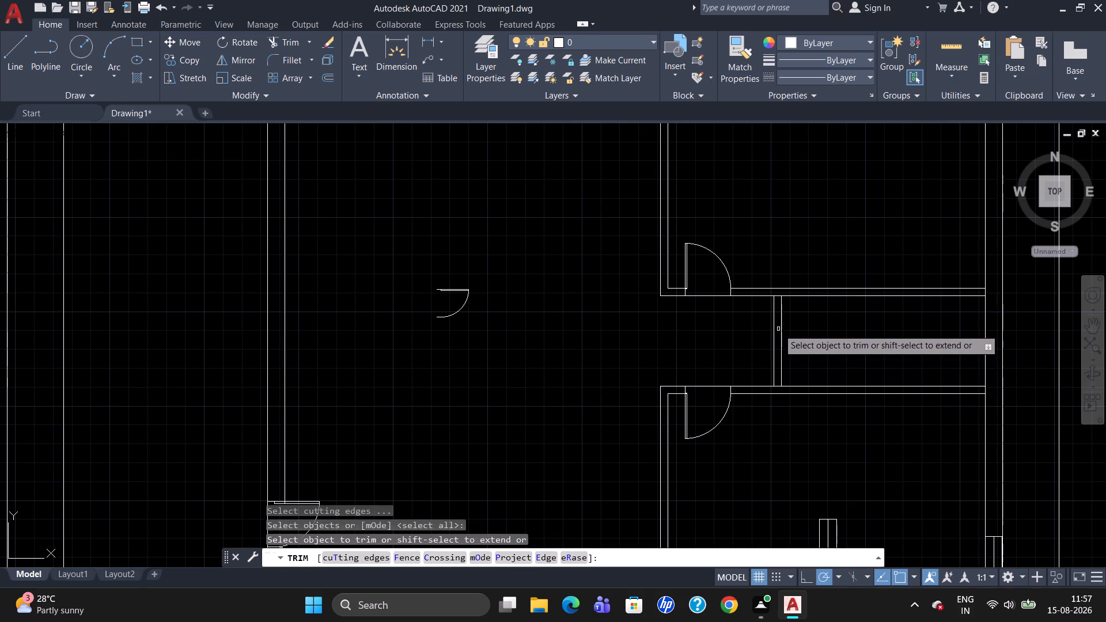
left_click(777, 297)
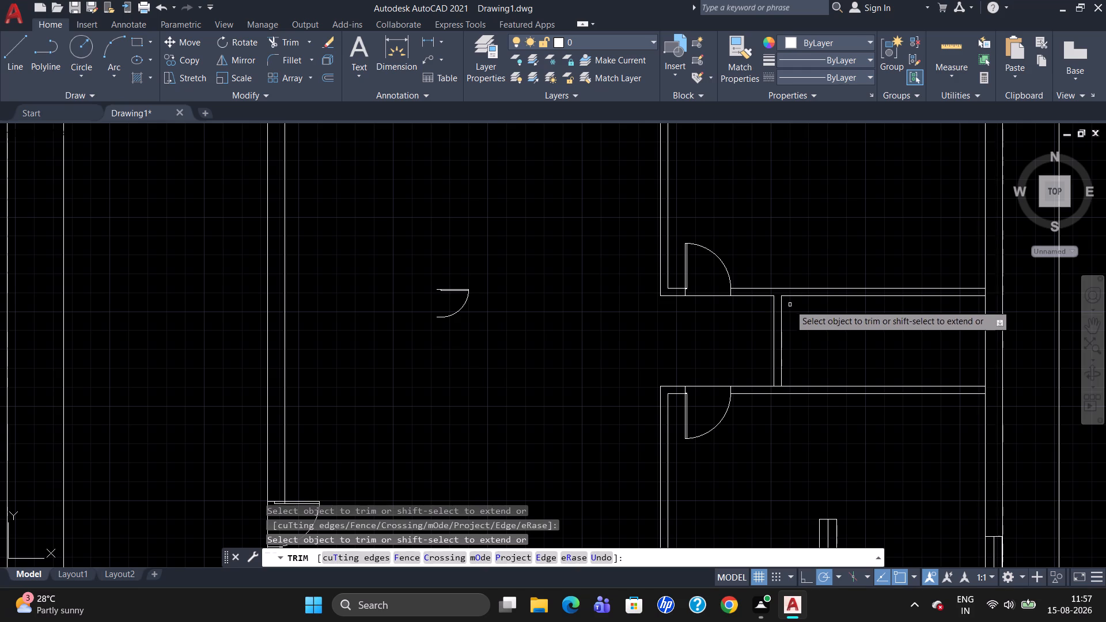
left_click(778, 385)
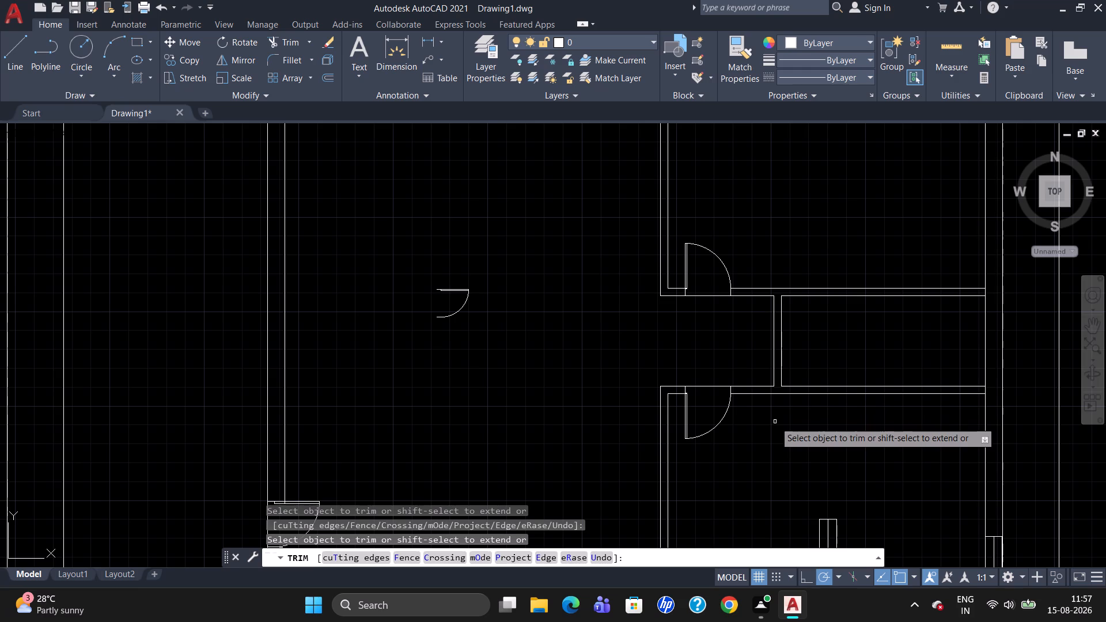
key("Escape")
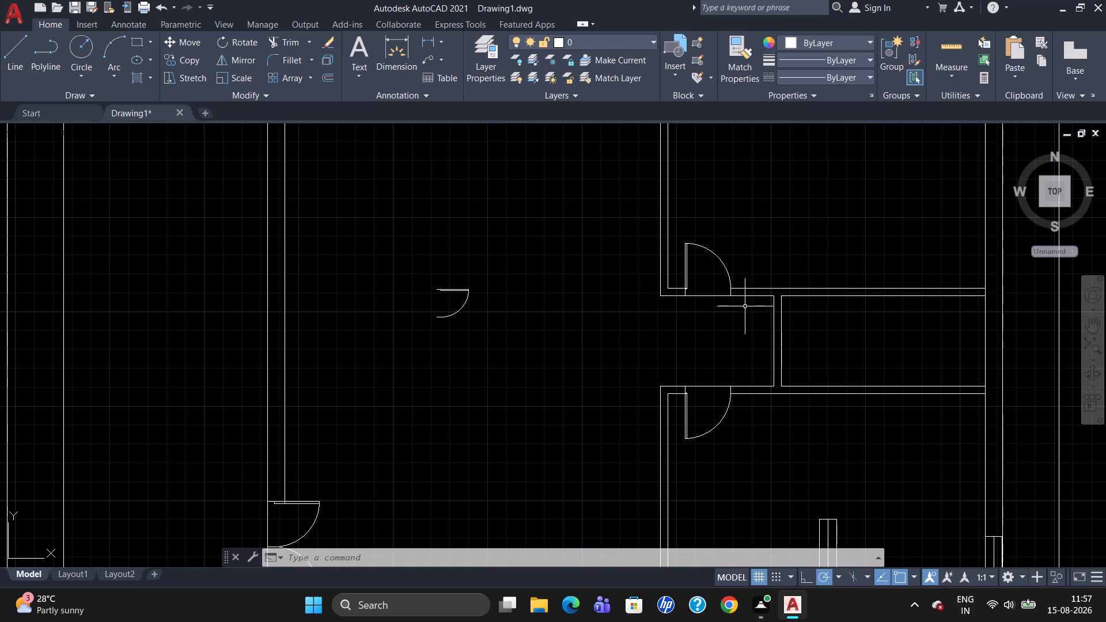
Draw a short line straight across the wall north of the passage, just east of its door opening.
scroll(745, 299, "up", 1)
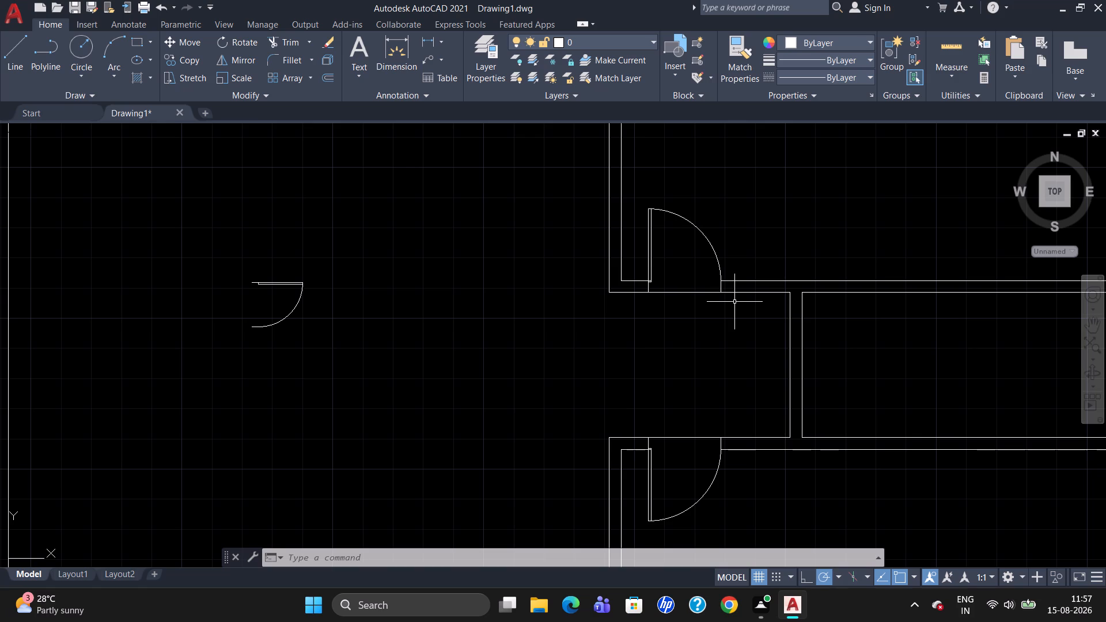
key("l")
key("Return")
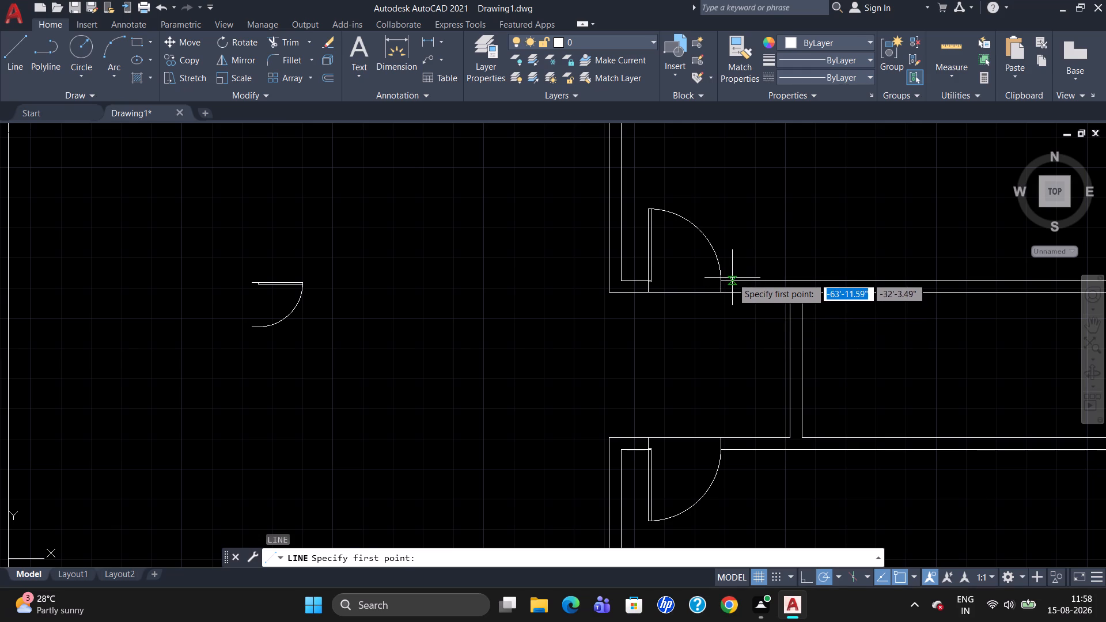
left_click(732, 278)
left_click(735, 290)
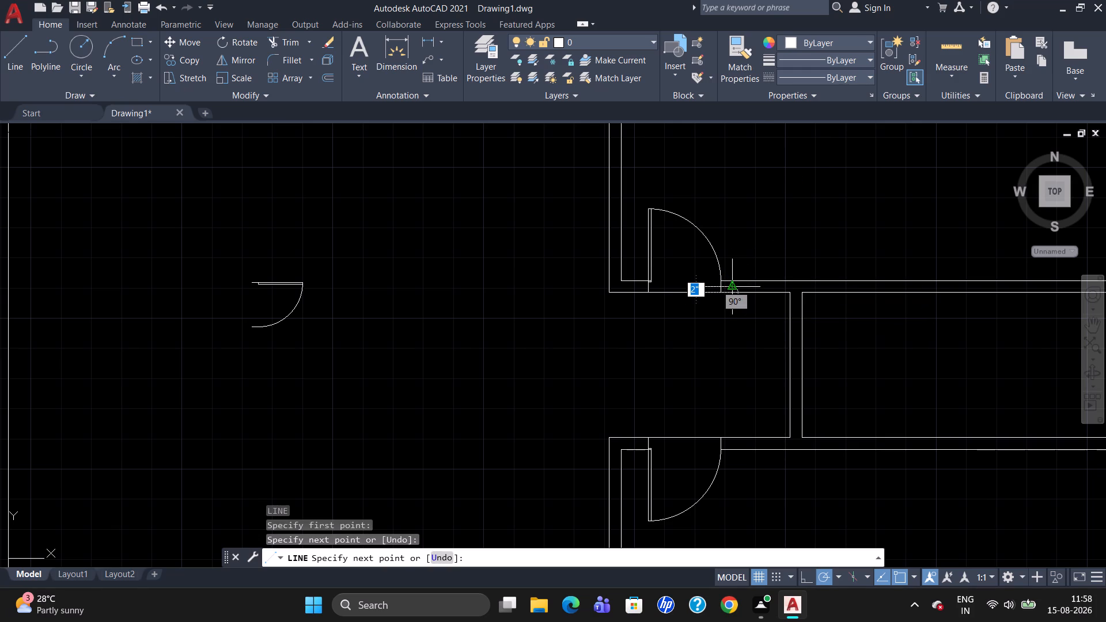
key("Escape")
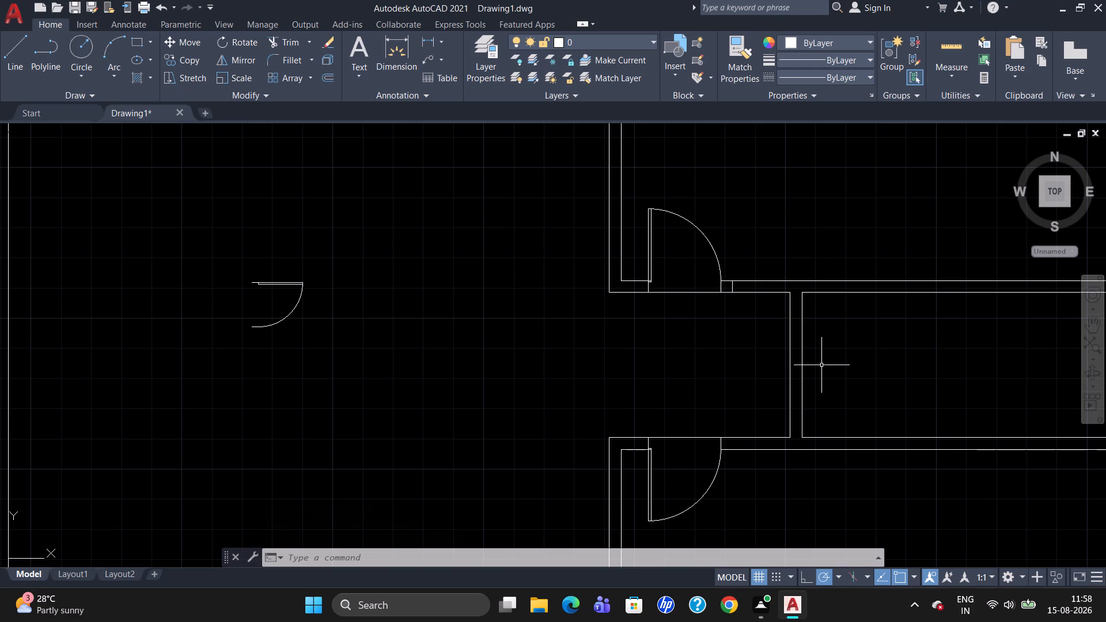
Draw a jamb line across the cross partition, starting 9" north of its southeast corner using a tracking point.
key("l")
key("Return")
type("tk")
key("Return")
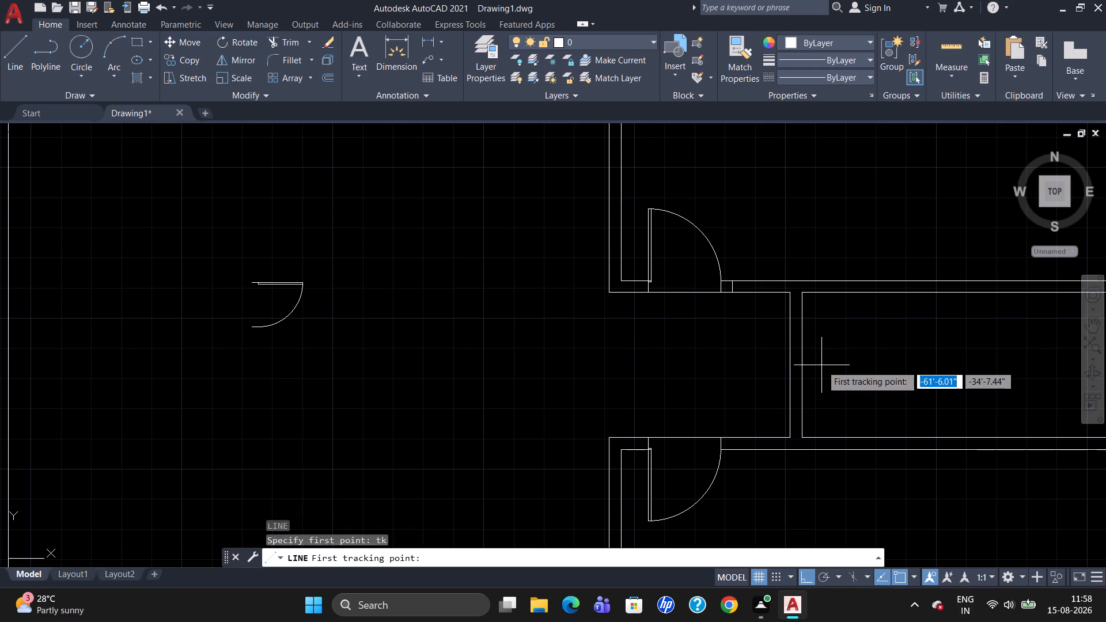
left_click(801, 438)
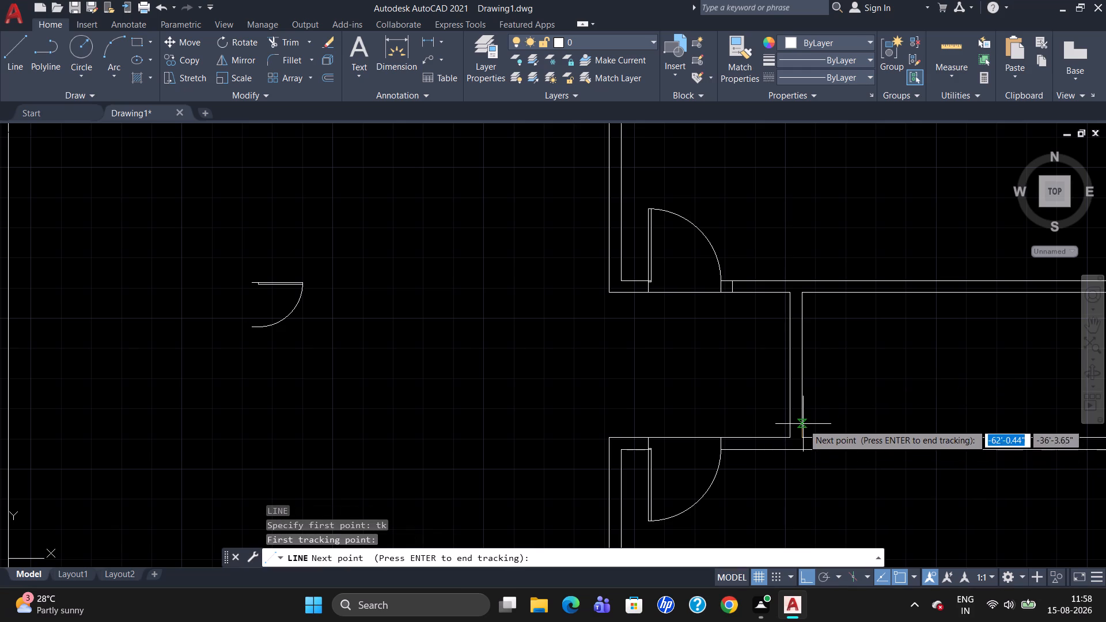
key("9")
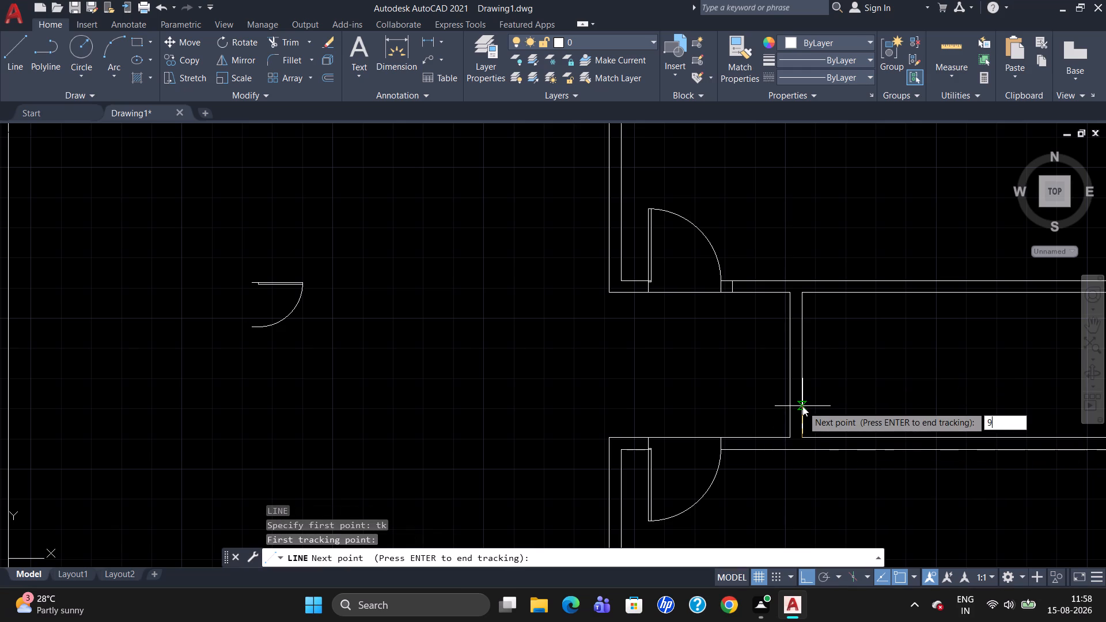
key("shift+quotedbl")
key("Return")
key("Return")
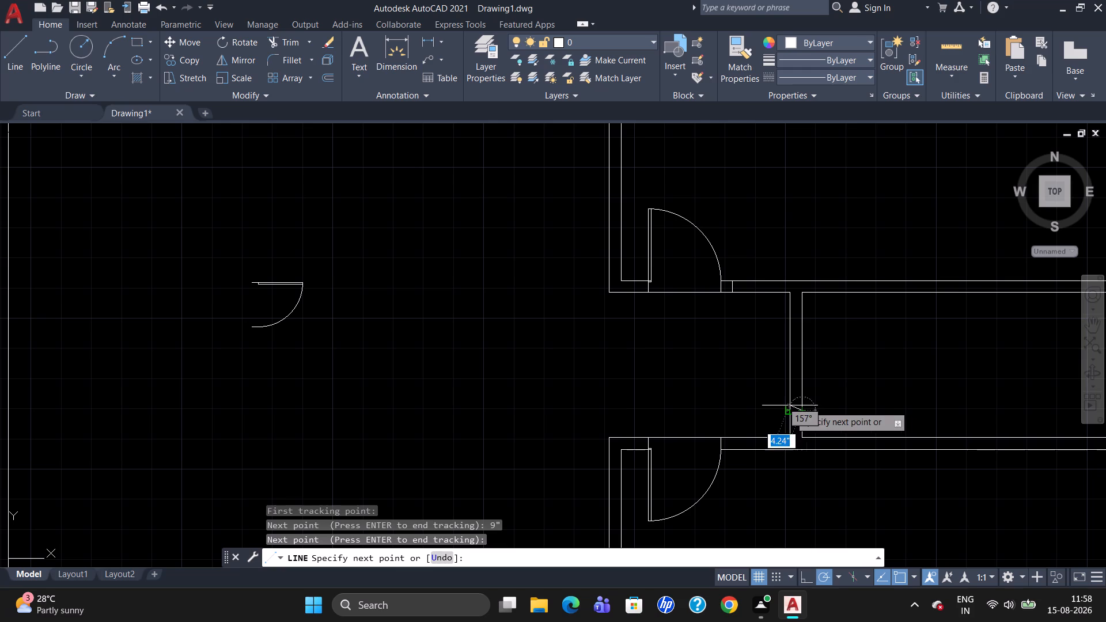
left_click(787, 408)
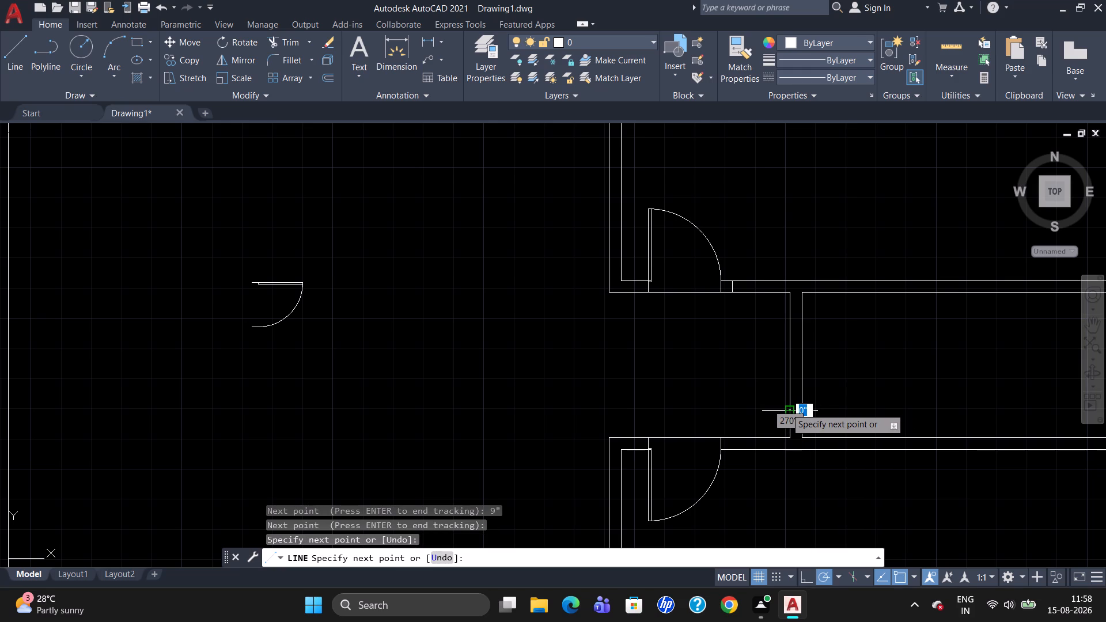
key("Escape")
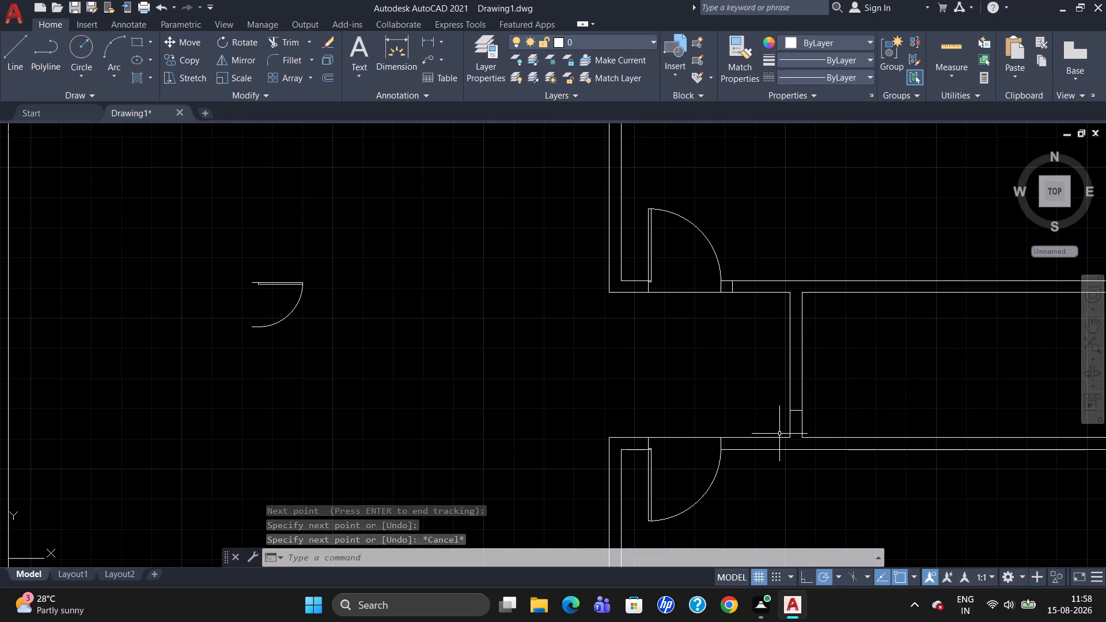
Start an Offset for the jamb line across the cross partition, beginning the distance with 4.
key("o")
key("Return")
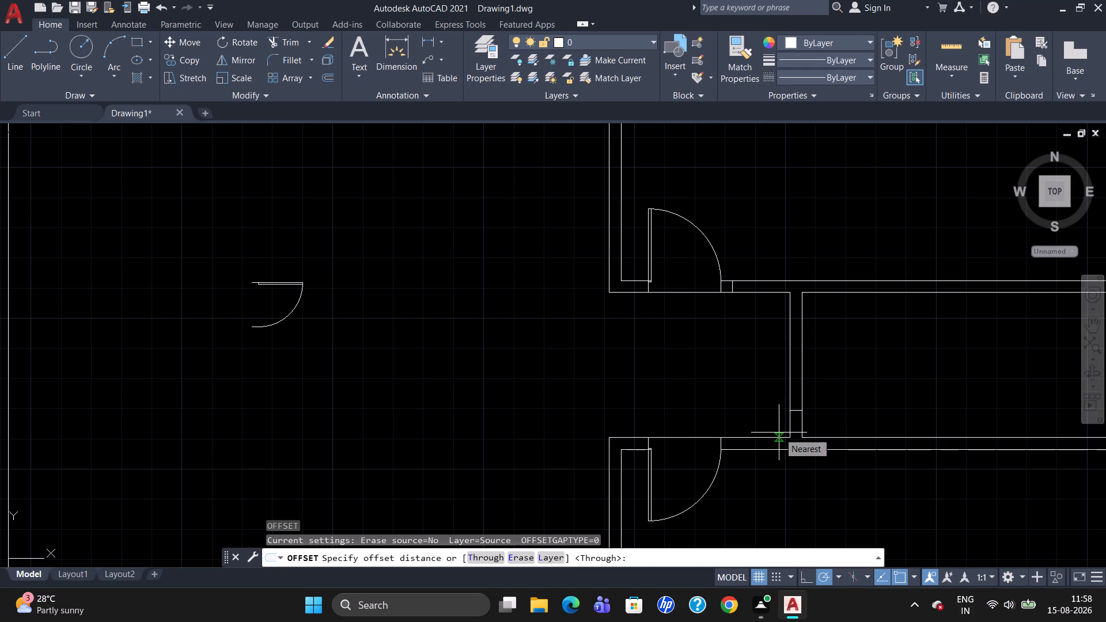
key("4")
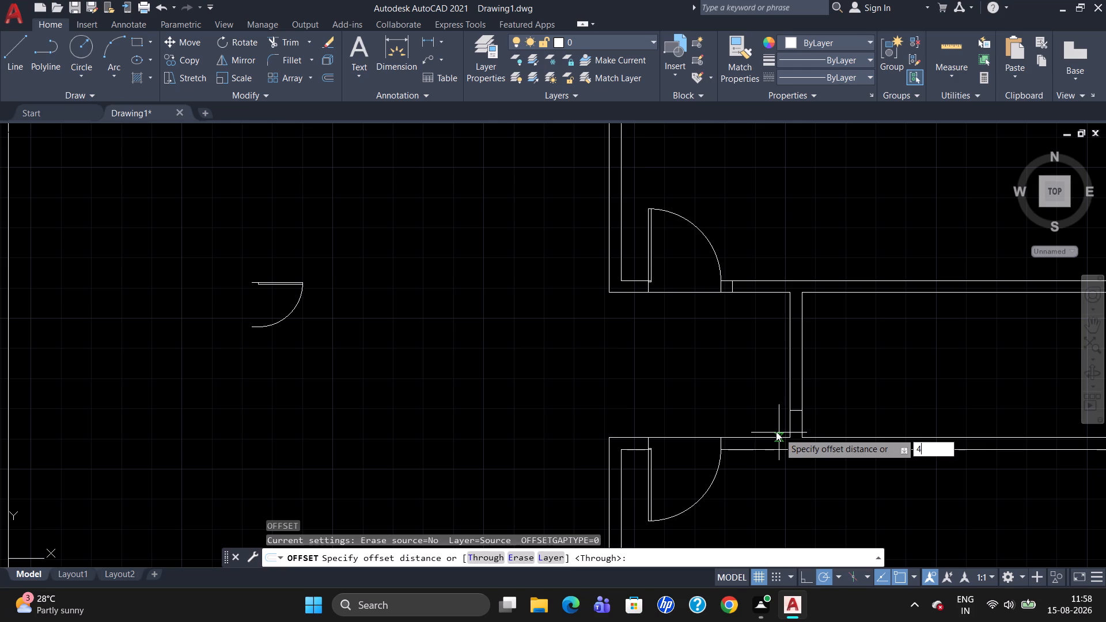
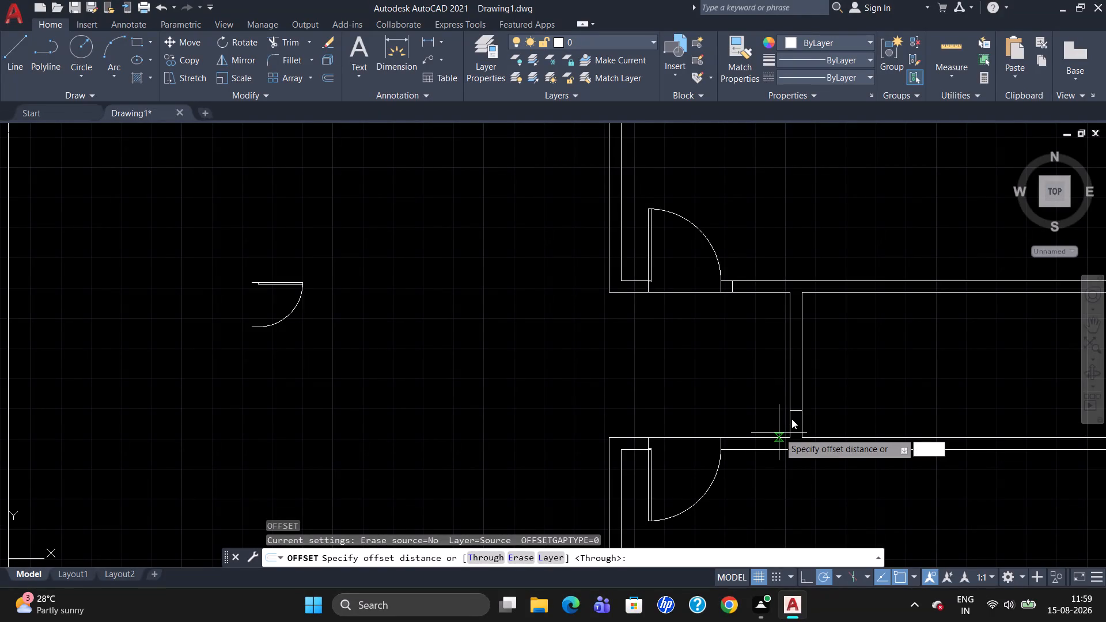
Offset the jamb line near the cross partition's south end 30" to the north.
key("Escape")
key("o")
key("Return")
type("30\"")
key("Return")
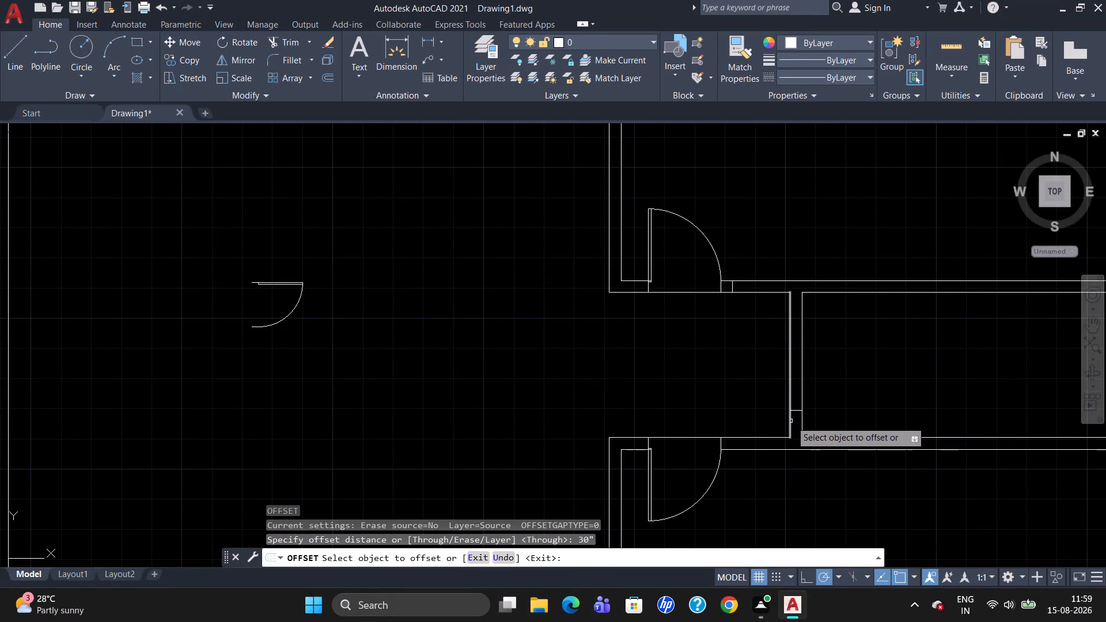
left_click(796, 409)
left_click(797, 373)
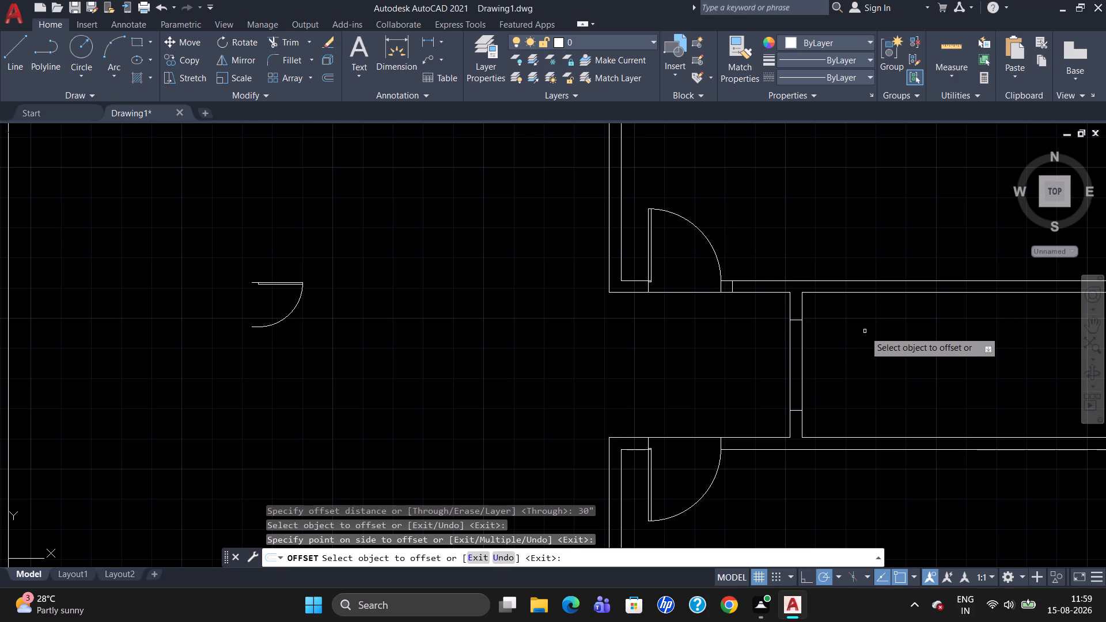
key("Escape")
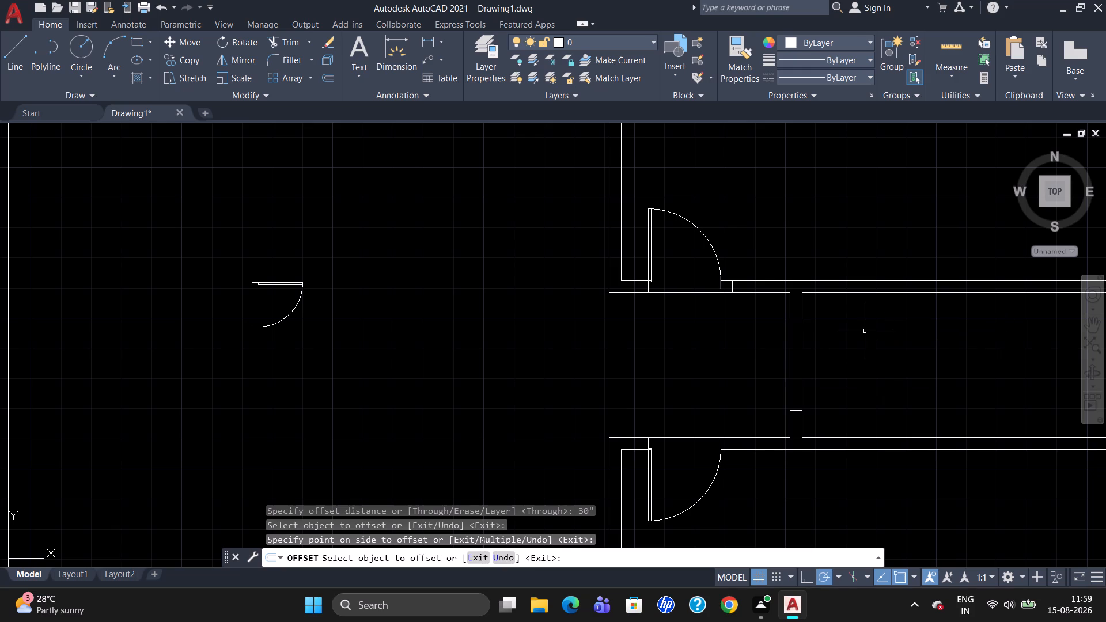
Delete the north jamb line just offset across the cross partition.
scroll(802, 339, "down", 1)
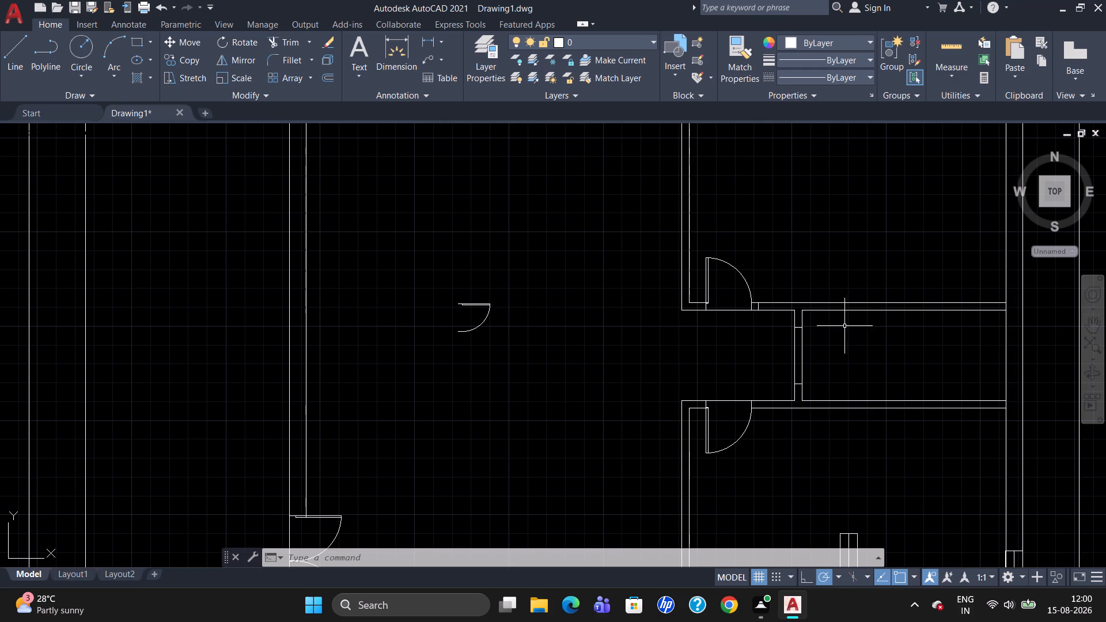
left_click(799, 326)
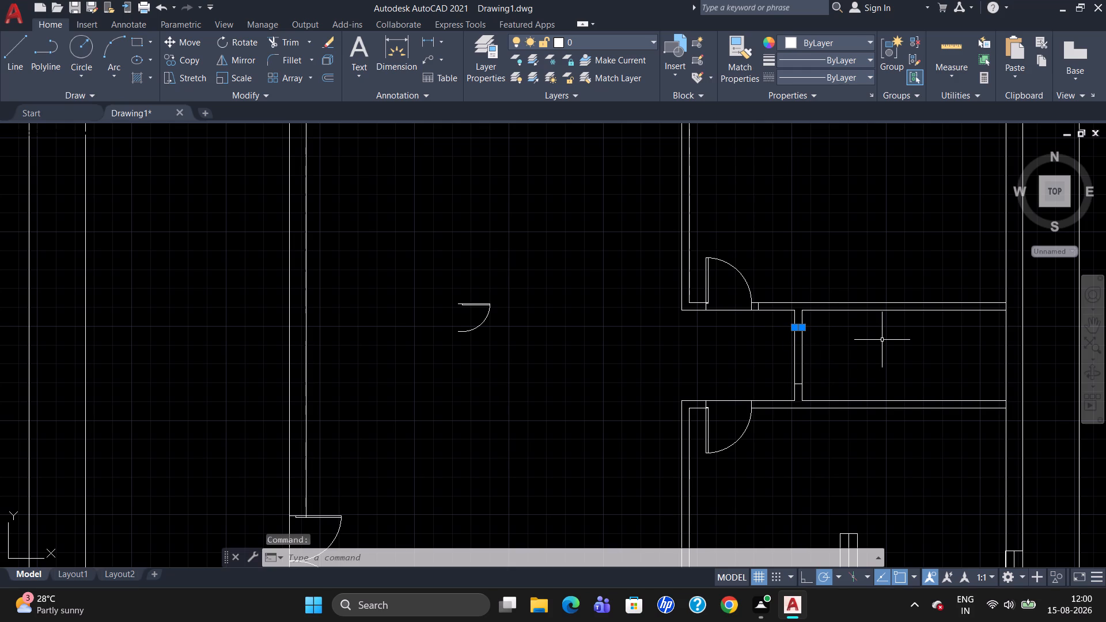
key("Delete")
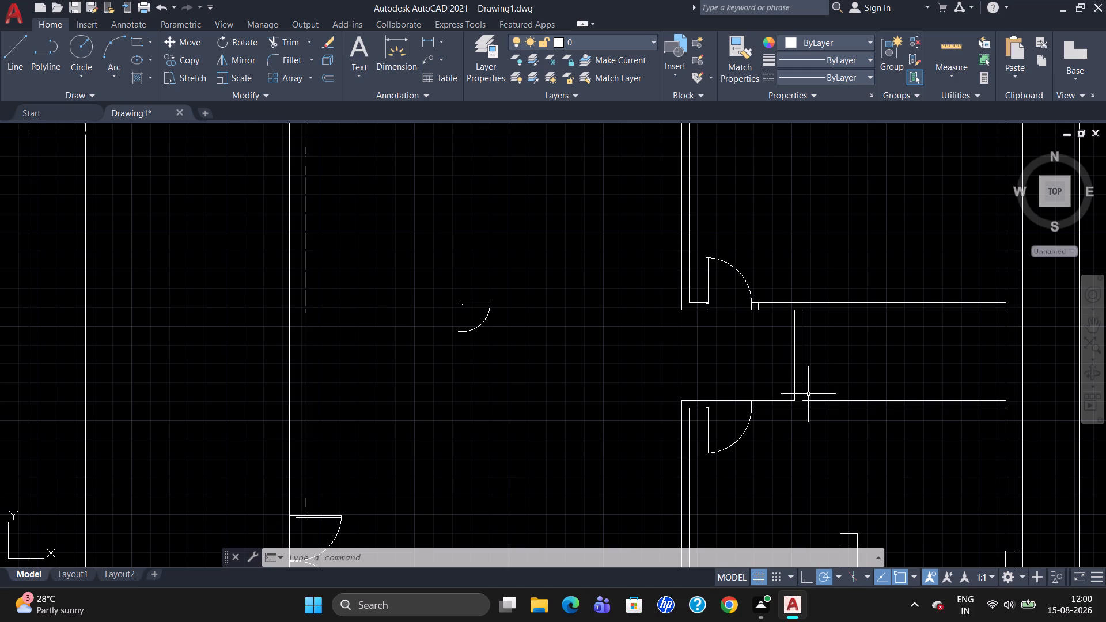
Offset the cross partition's south jamb line 2' to the north to mark the door opening.
key("o")
key("Return")
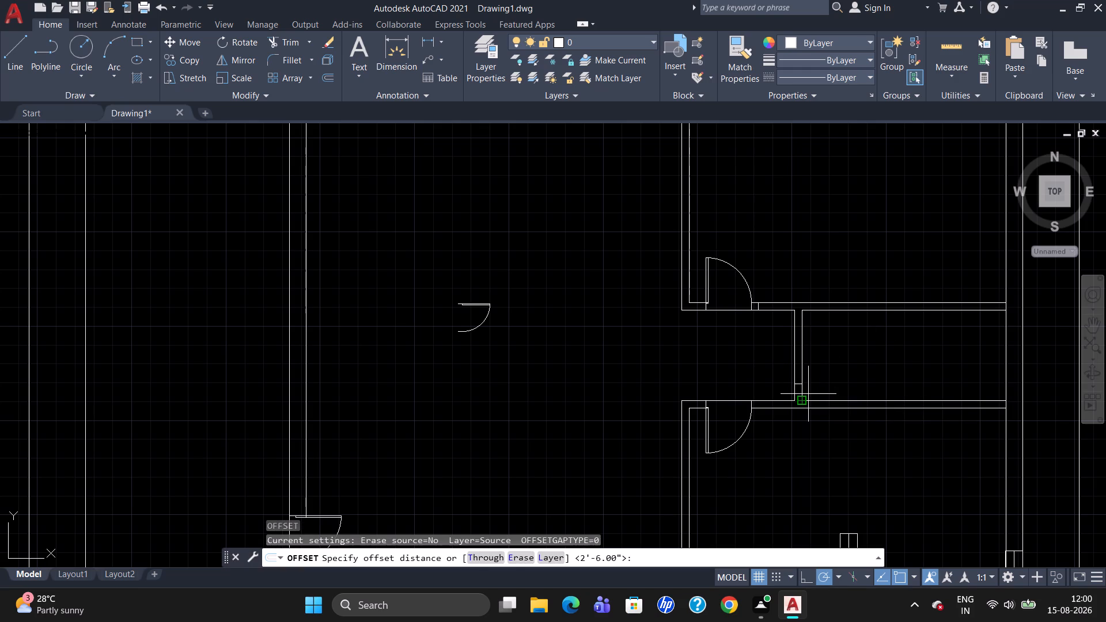
left_click_drag(808, 394, 790, 388)
key("2")
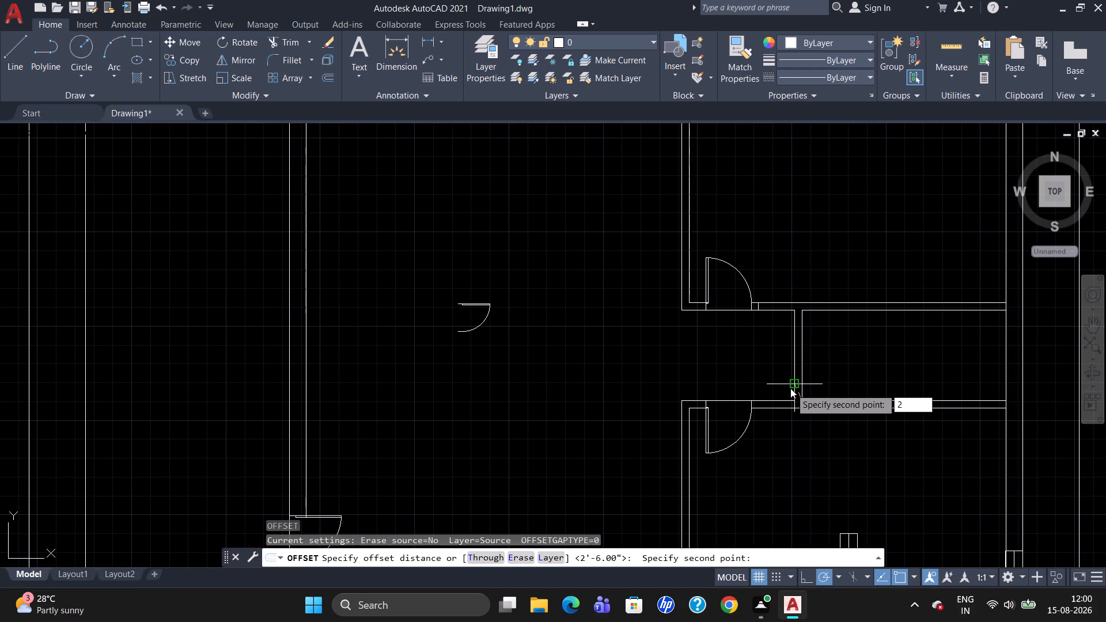
key("apostrophe")
key("Return")
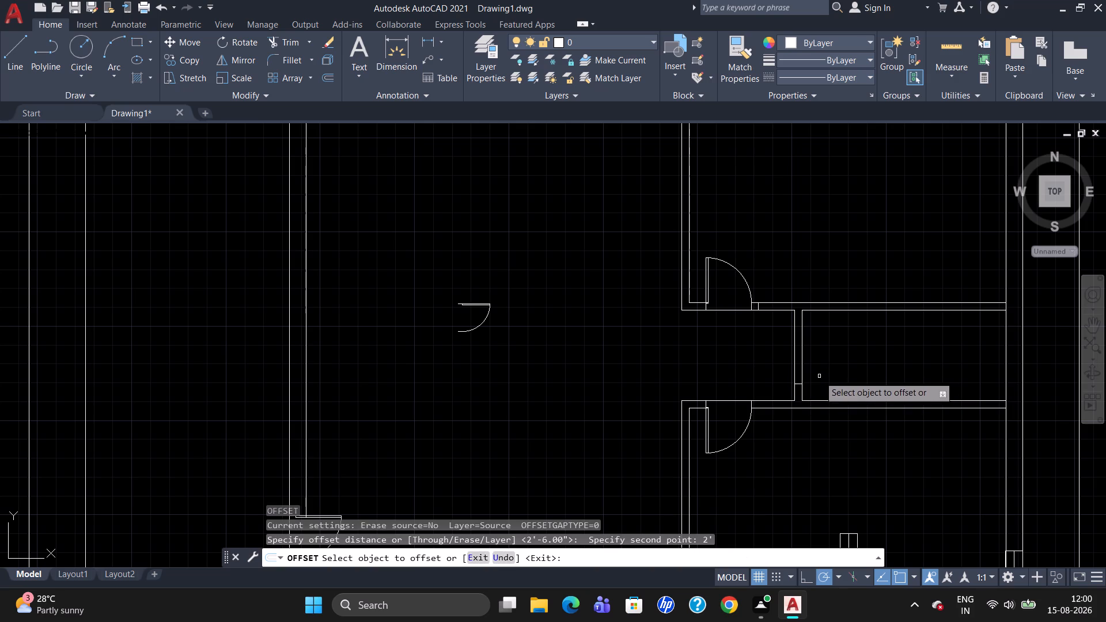
left_click(798, 383)
left_click(798, 354)
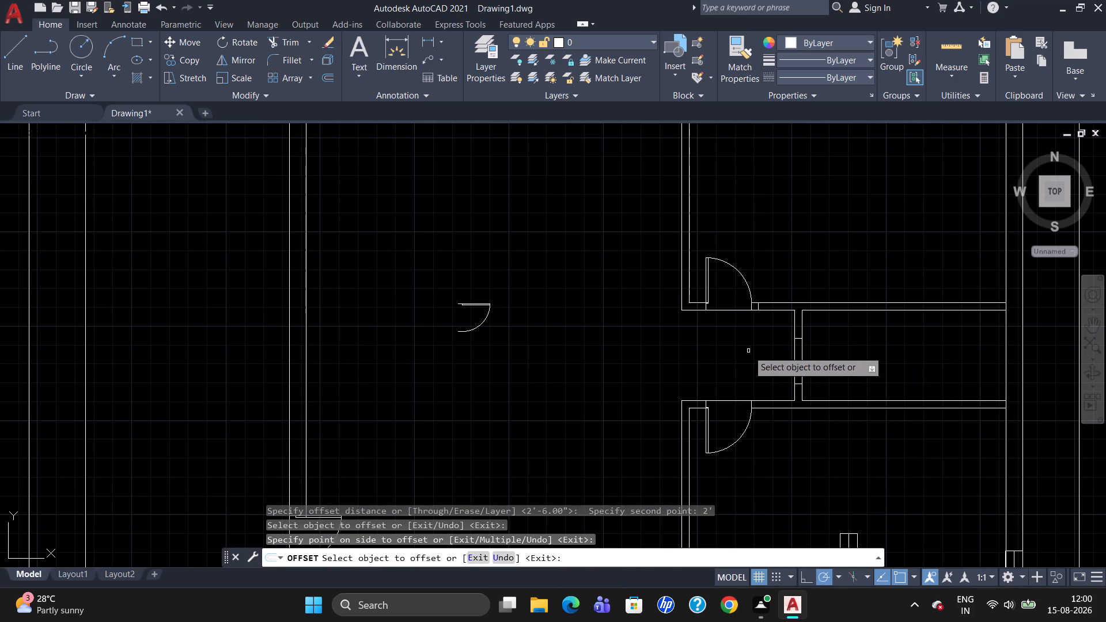
key("Escape")
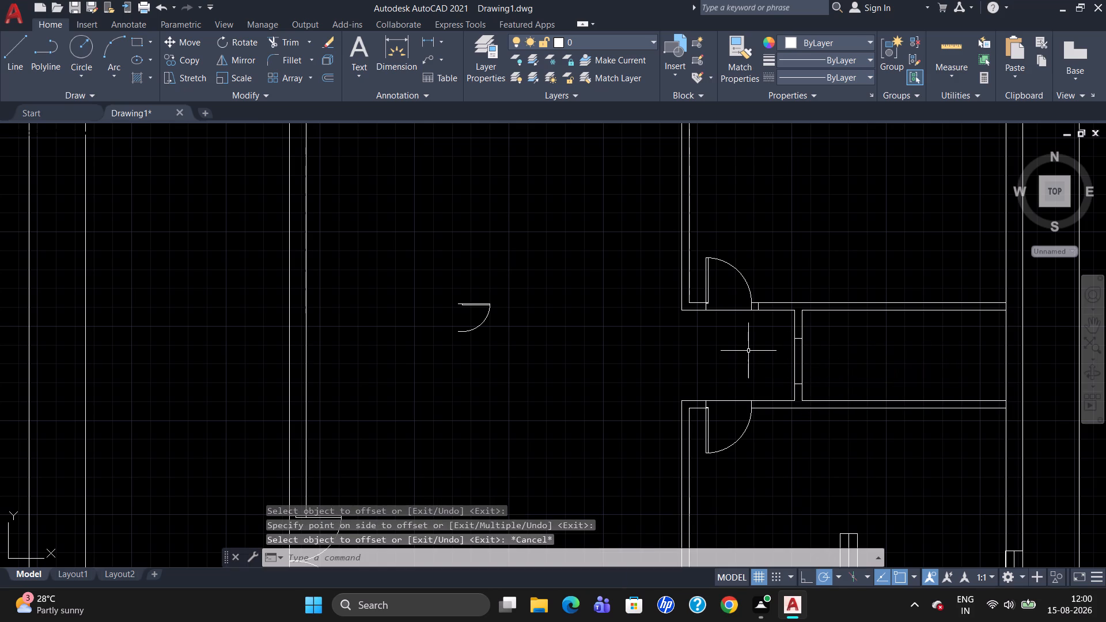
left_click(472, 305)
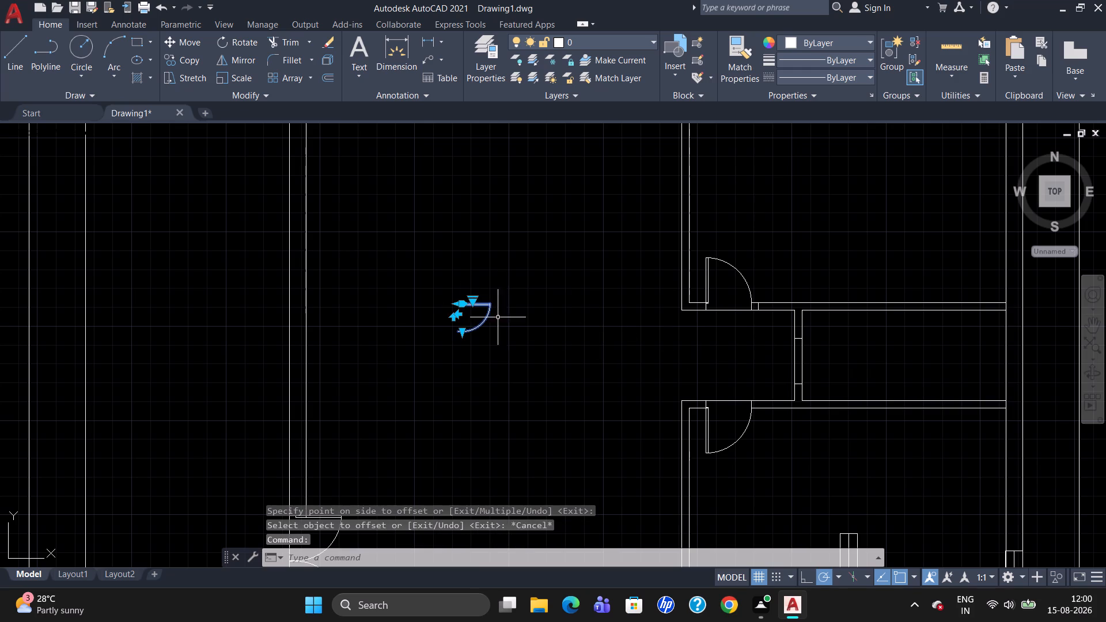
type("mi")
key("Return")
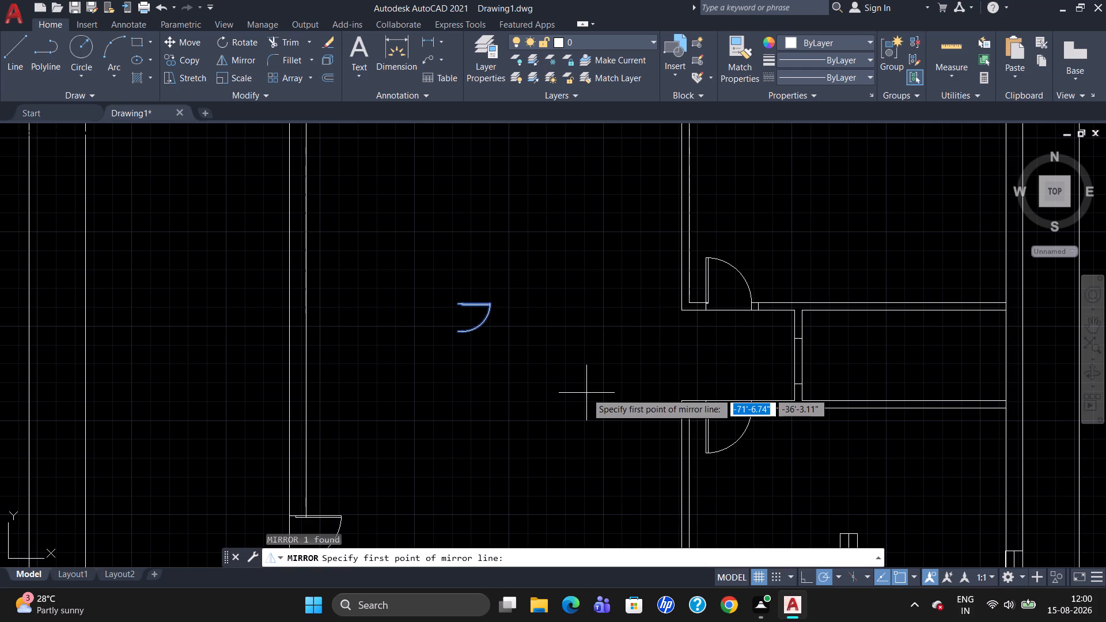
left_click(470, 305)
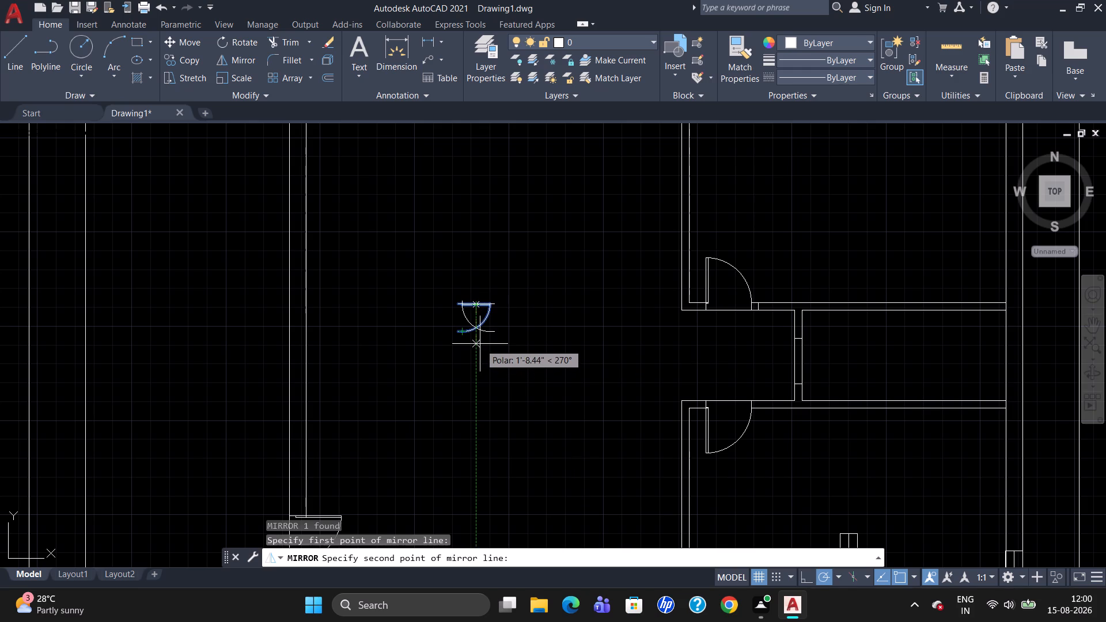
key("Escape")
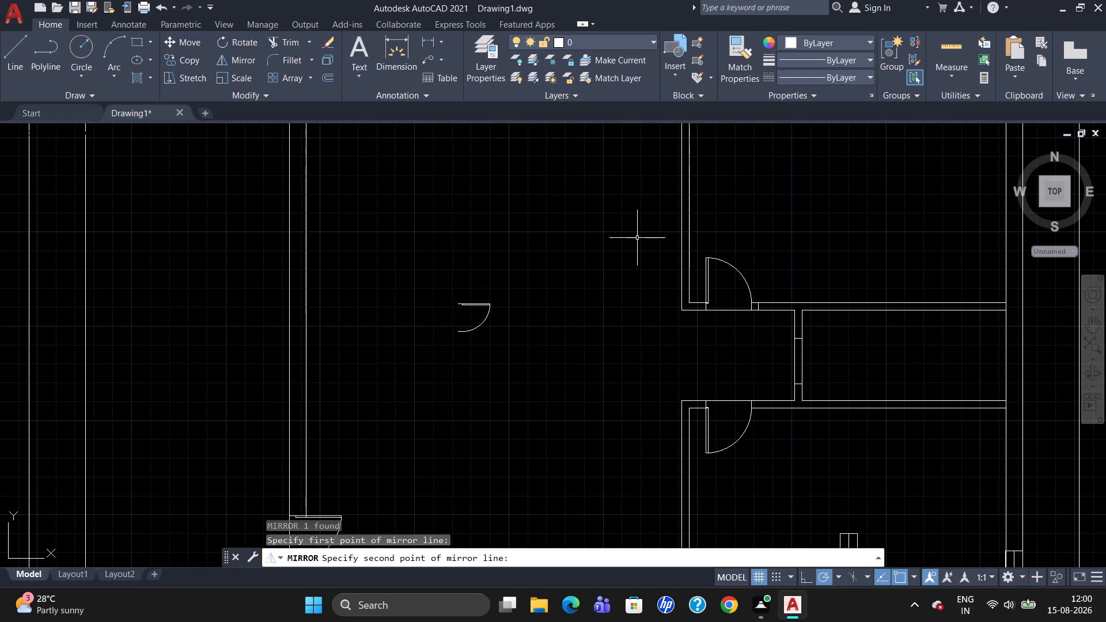
Mirror the loose door symbol west of the passage across a horizontal line below it, keeping the original.
type("mi")
key("Return")
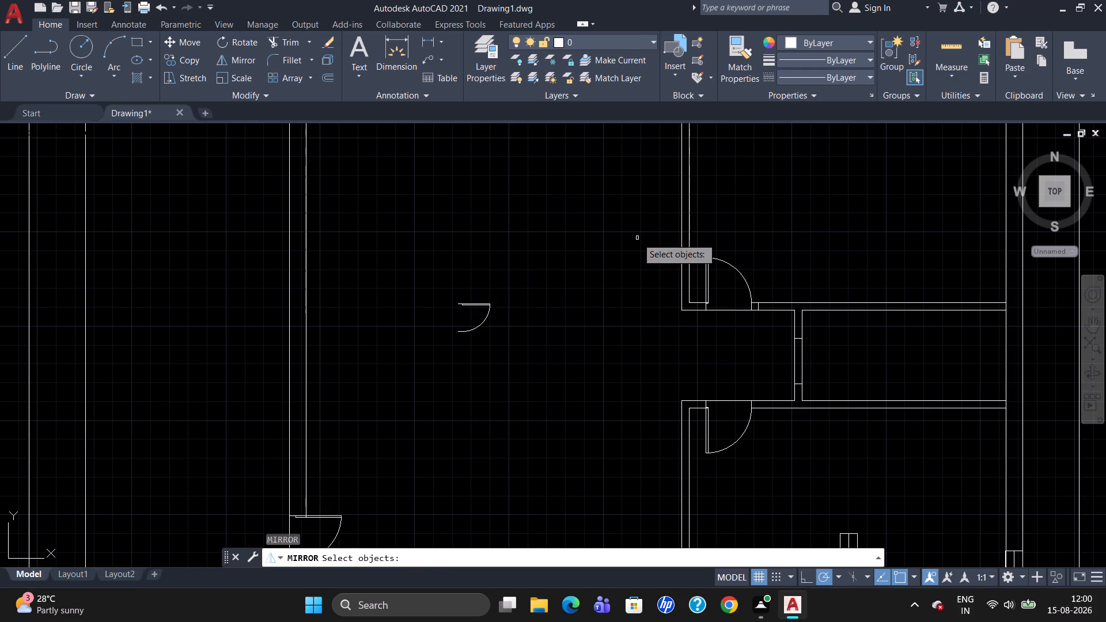
left_click(488, 312)
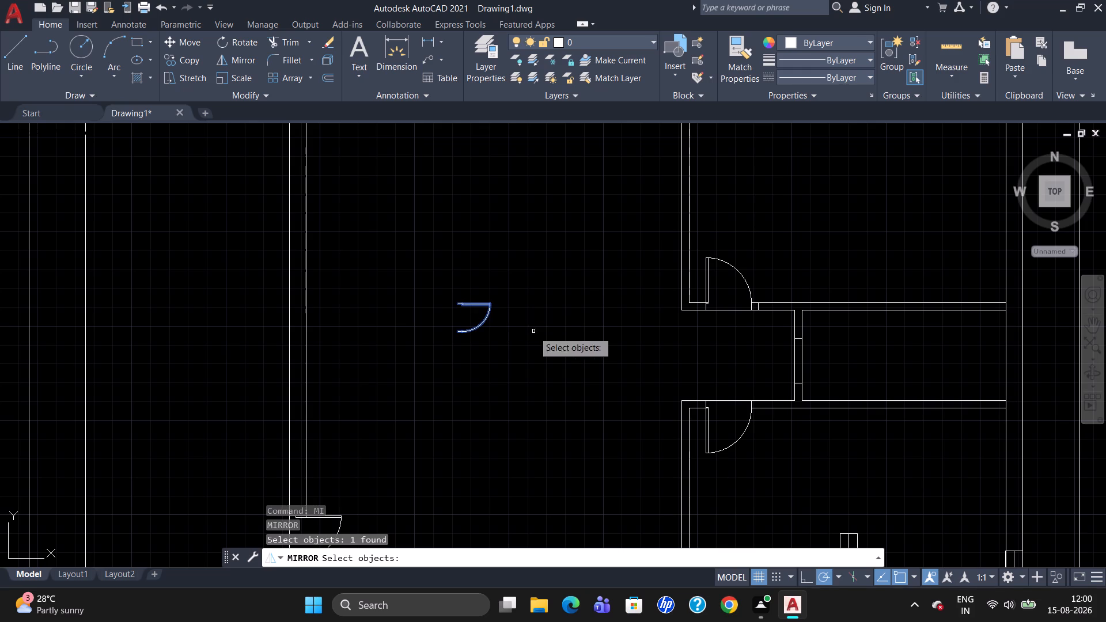
key("Return")
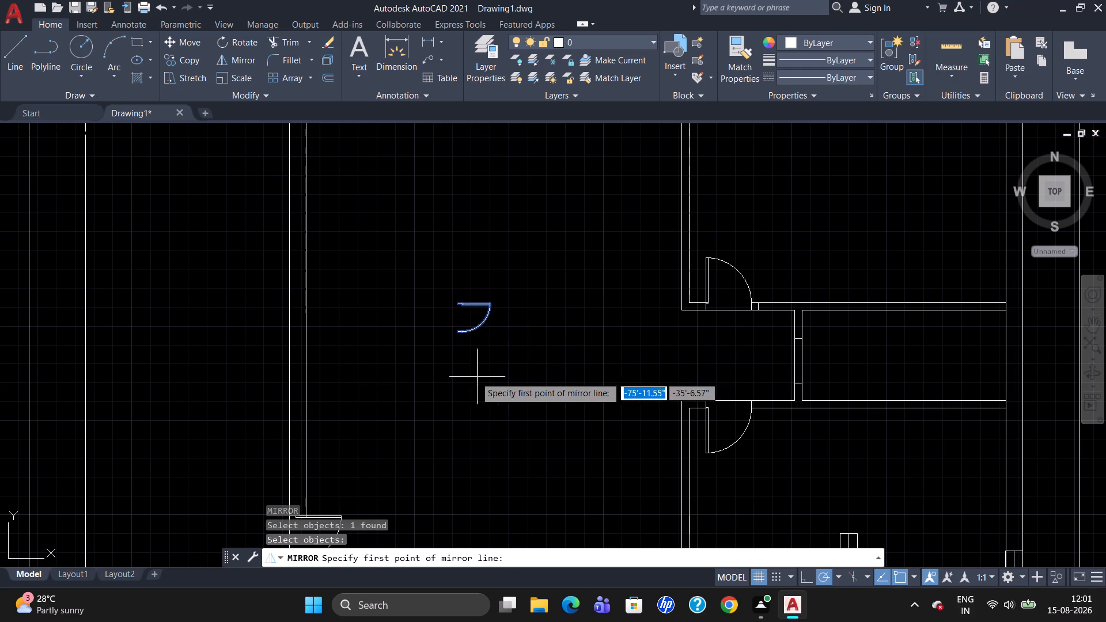
left_click_drag(430, 357, 445, 357)
left_click(530, 362)
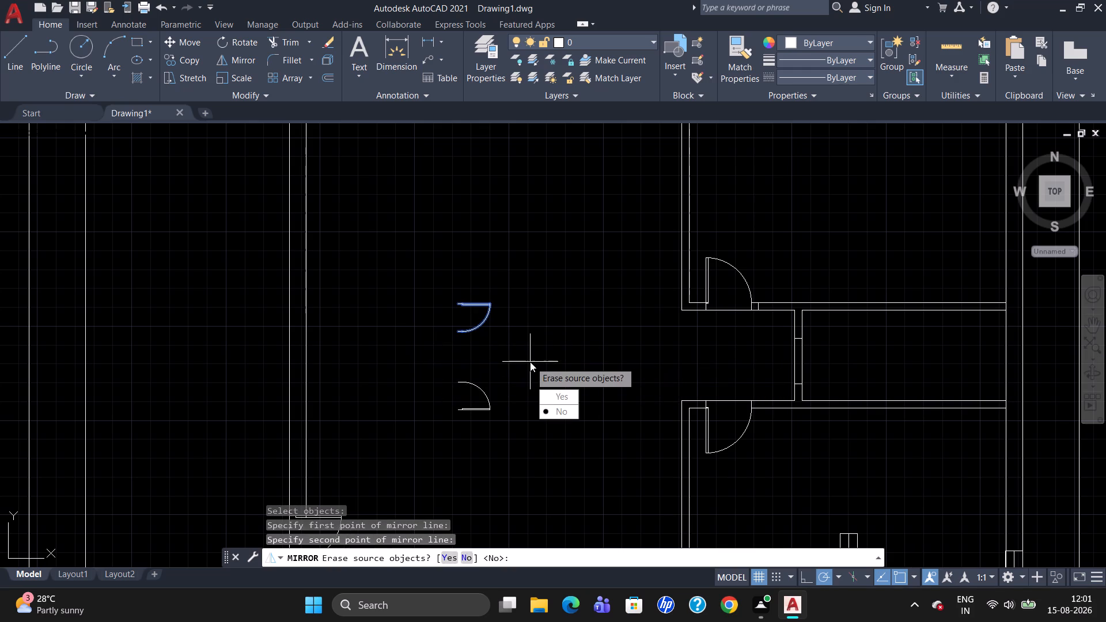
left_click_drag(558, 409, 530, 362)
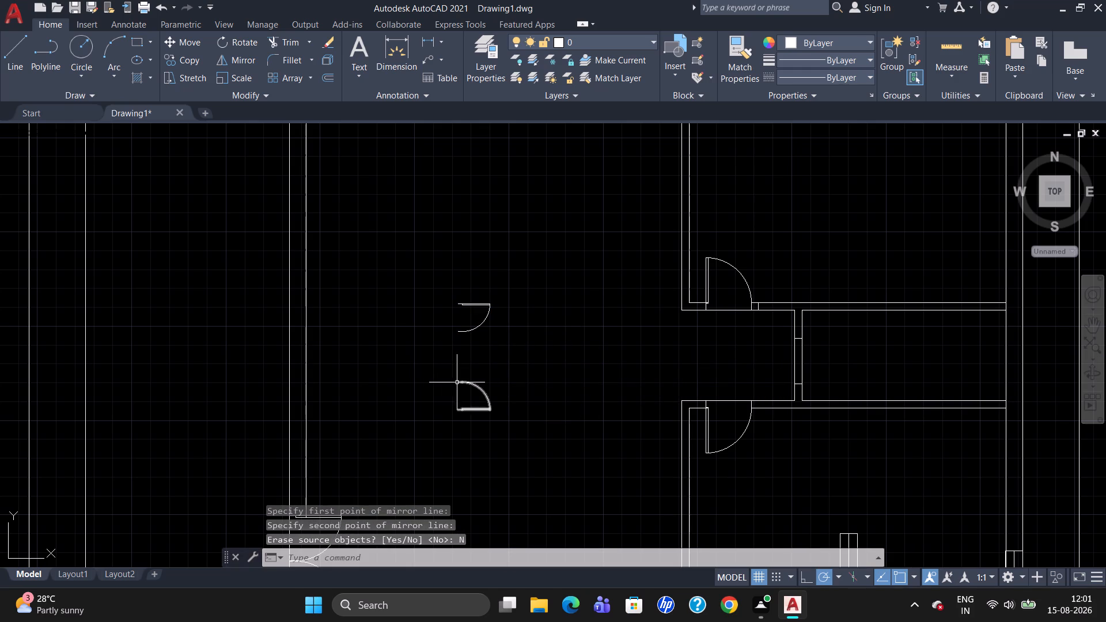
Move the mirrored door by the free end of its arc side onto the cross partition's north jamb line.
left_click(459, 382)
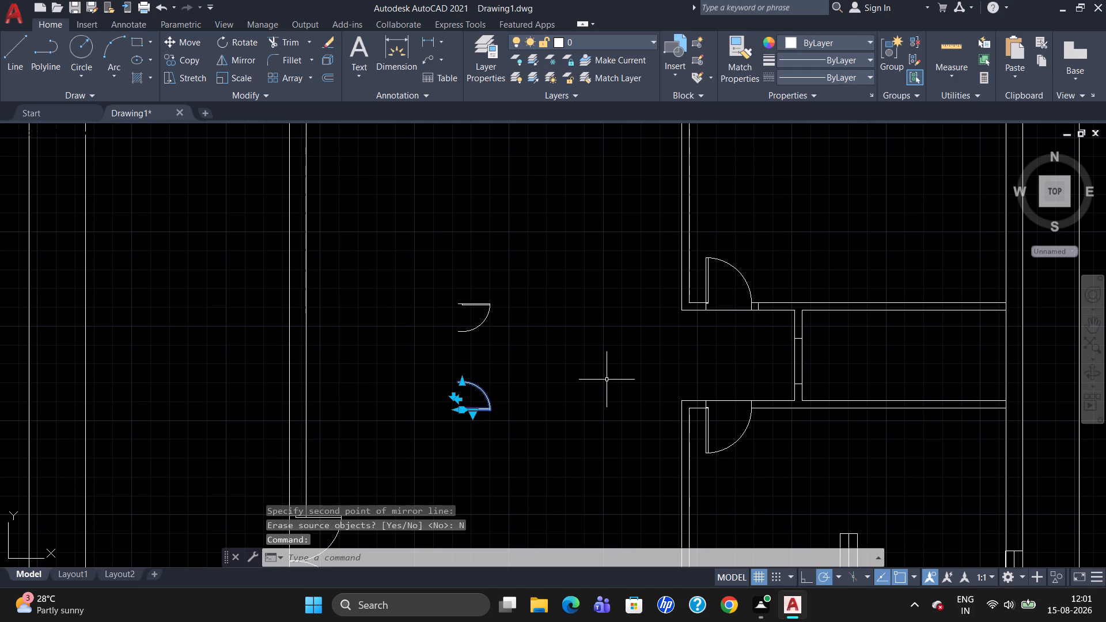
key("m")
key("Return")
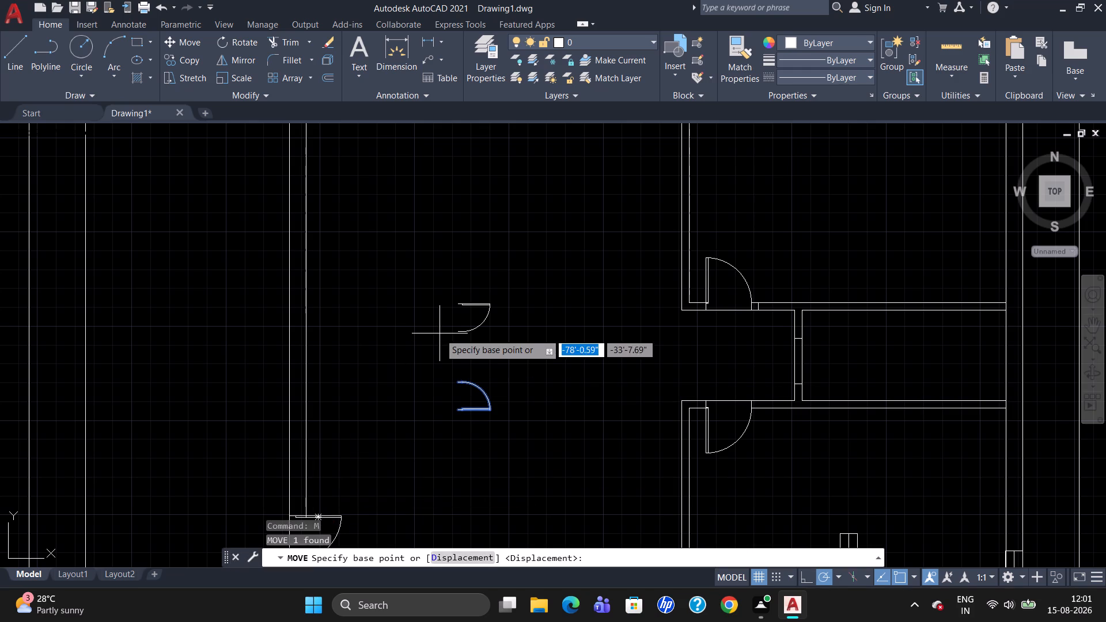
left_click(457, 385)
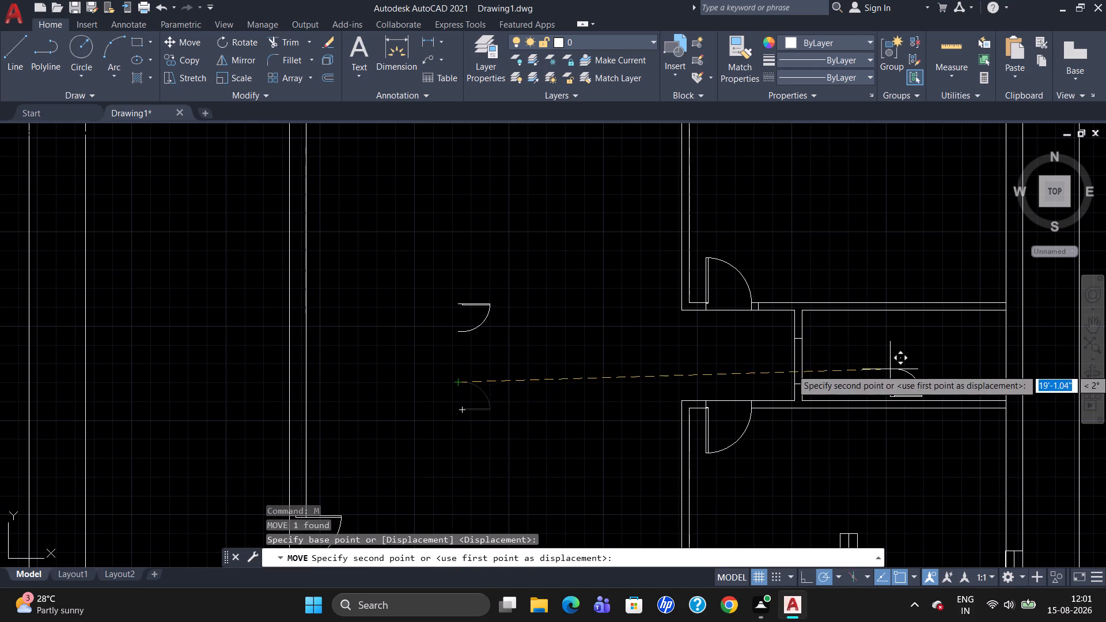
scroll(840, 362, "up", 1)
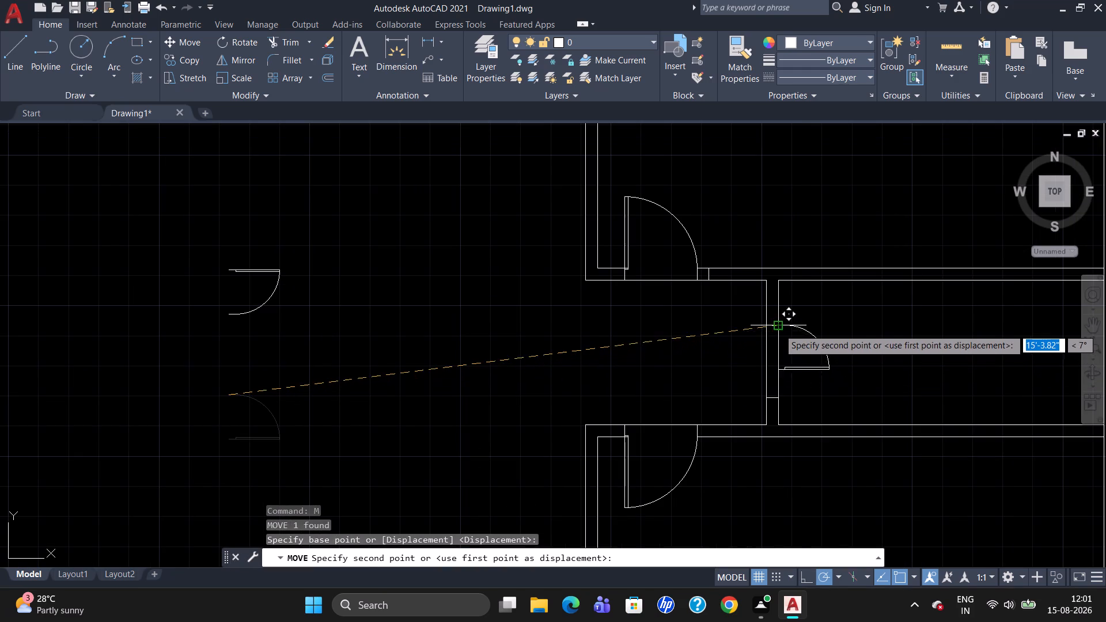
scroll(783, 334, "up", 1)
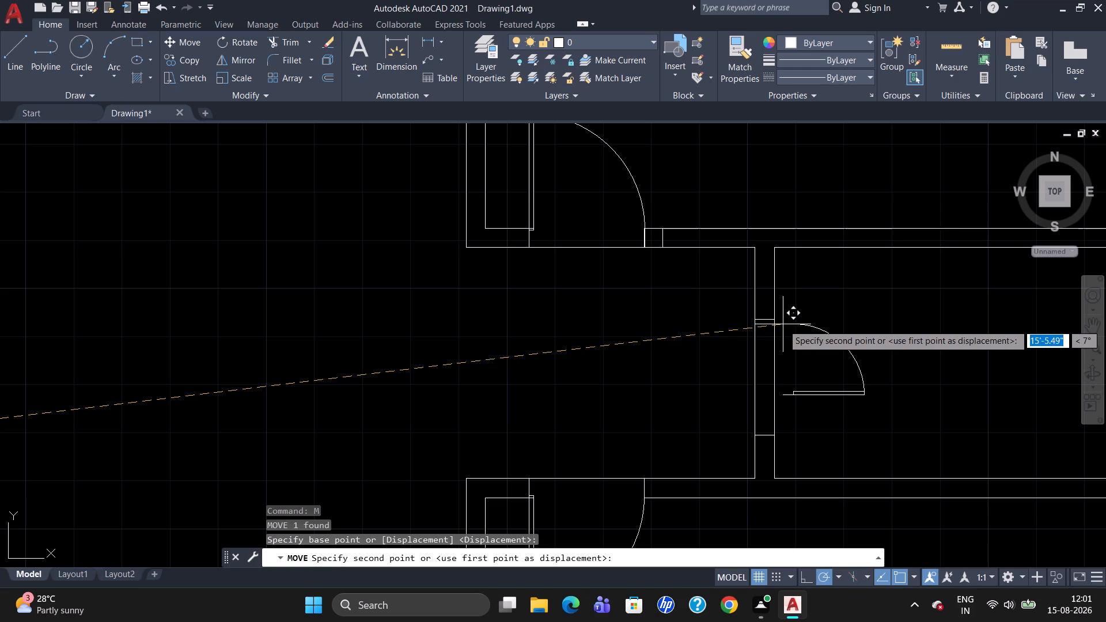
scroll(768, 322, "up", 3)
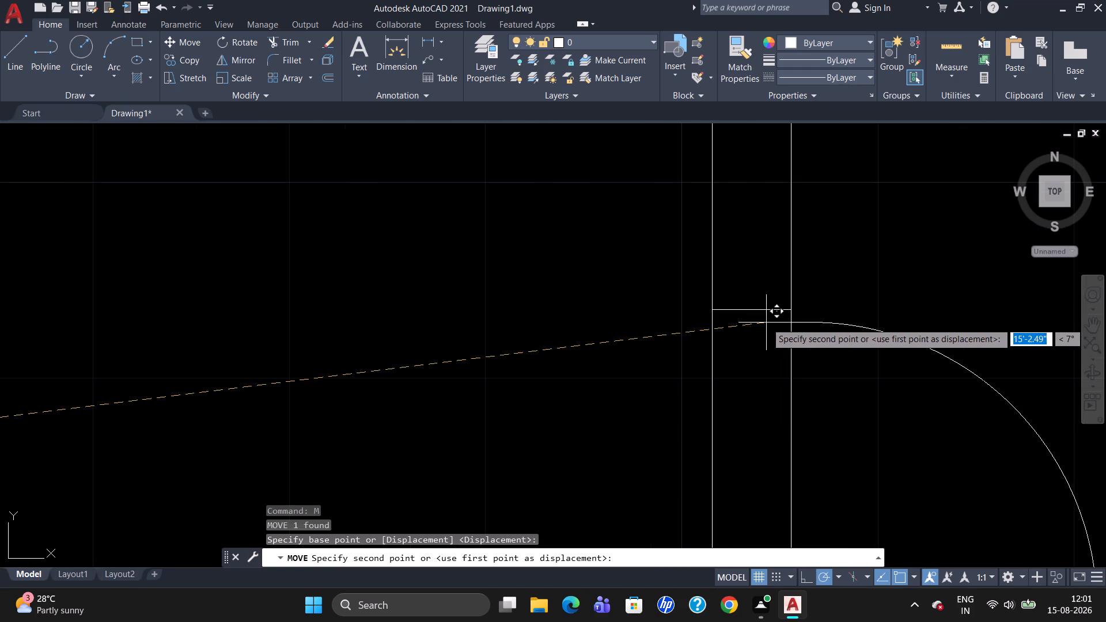
left_click(740, 309)
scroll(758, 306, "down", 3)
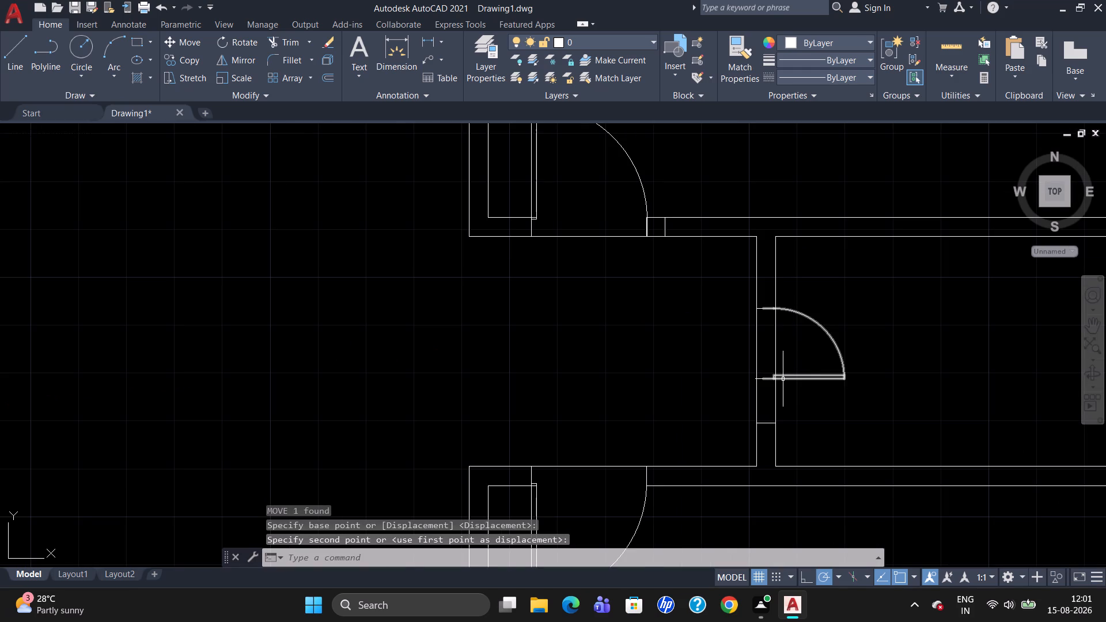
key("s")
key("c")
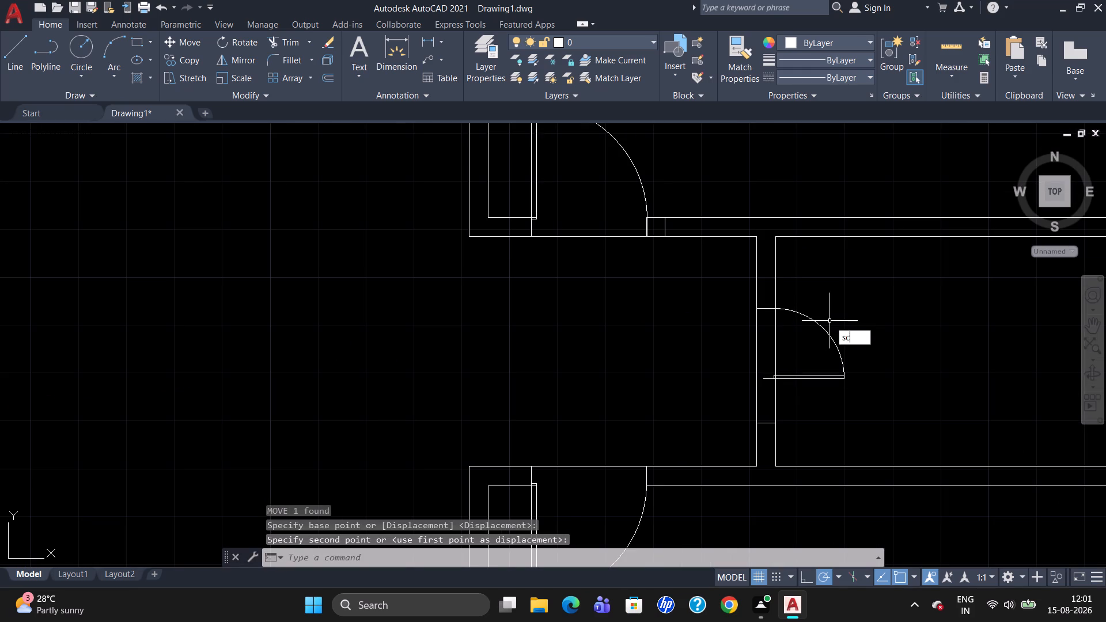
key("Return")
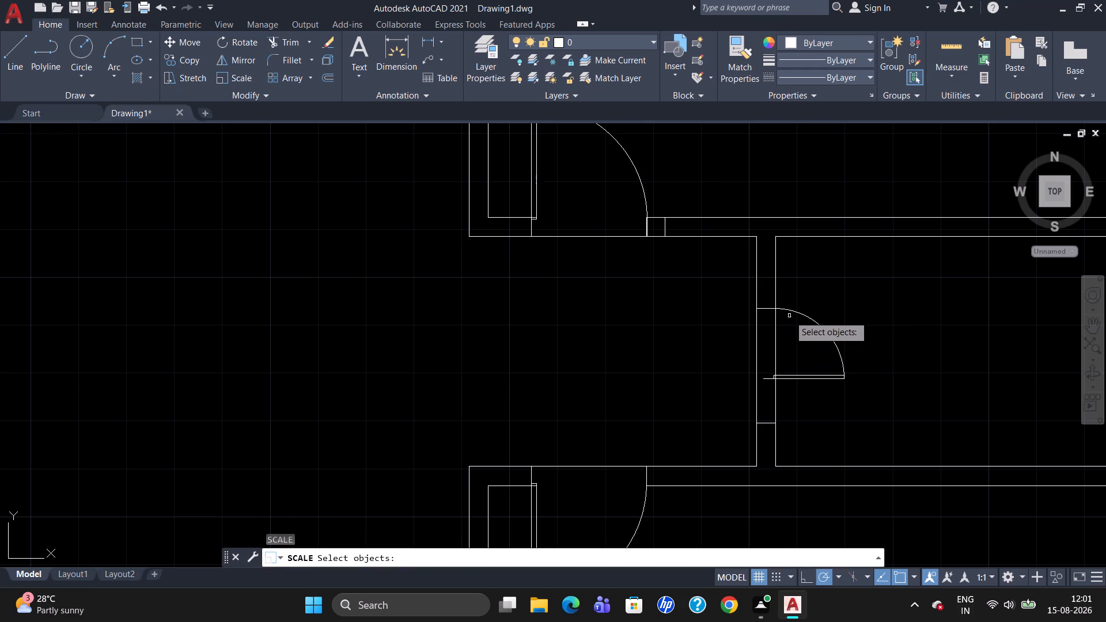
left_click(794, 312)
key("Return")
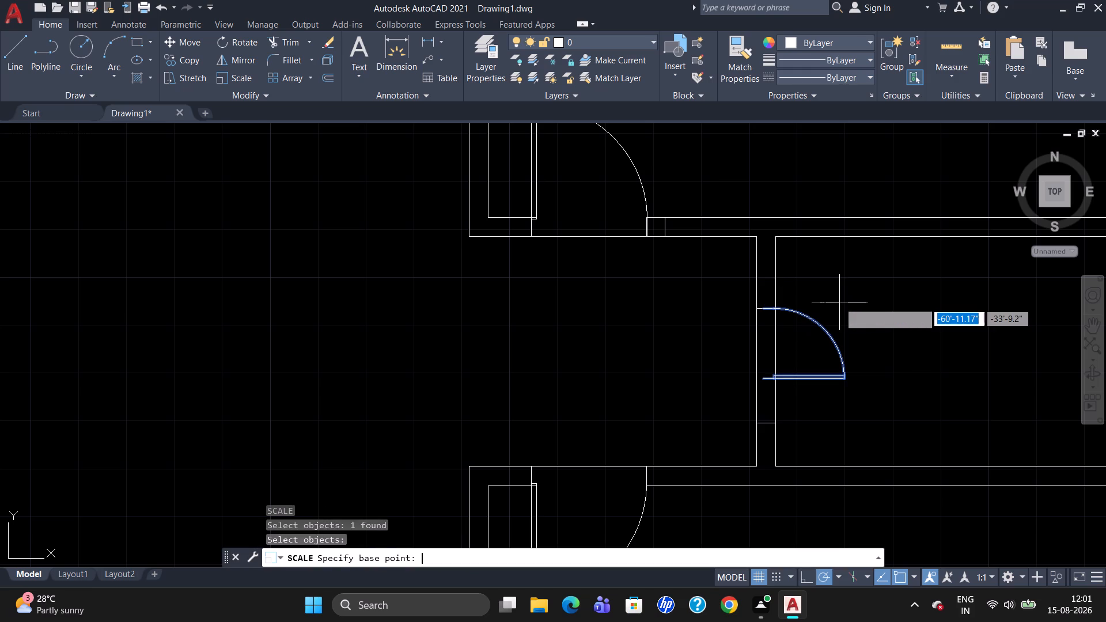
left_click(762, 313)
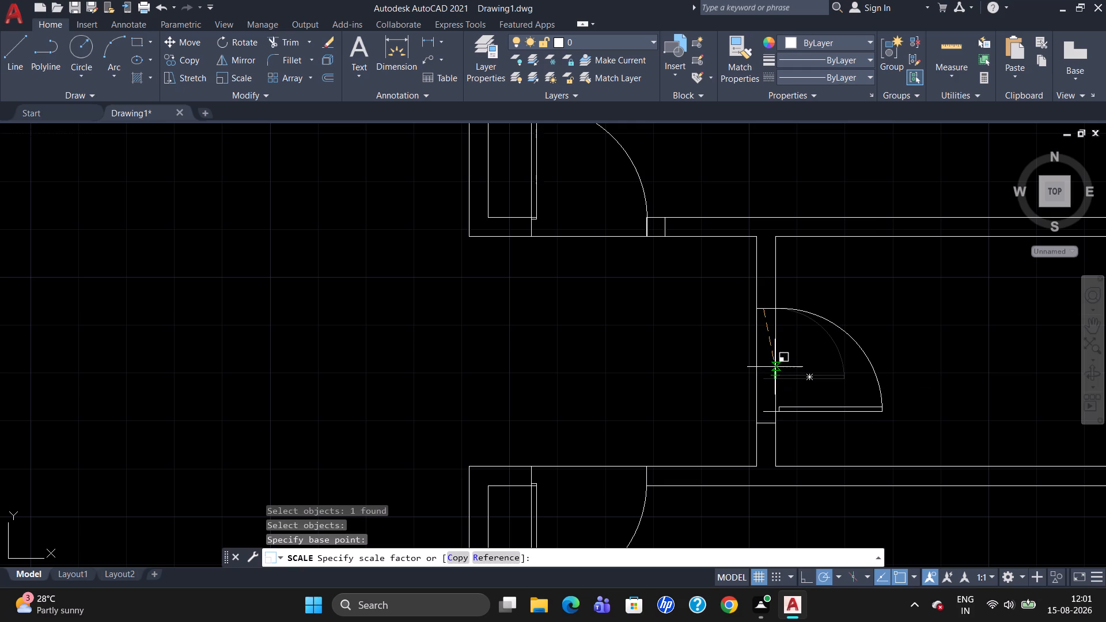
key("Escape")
Move the cross partition's door symbol by its arc-side end onto the west end of the north jamb line.
key("m")
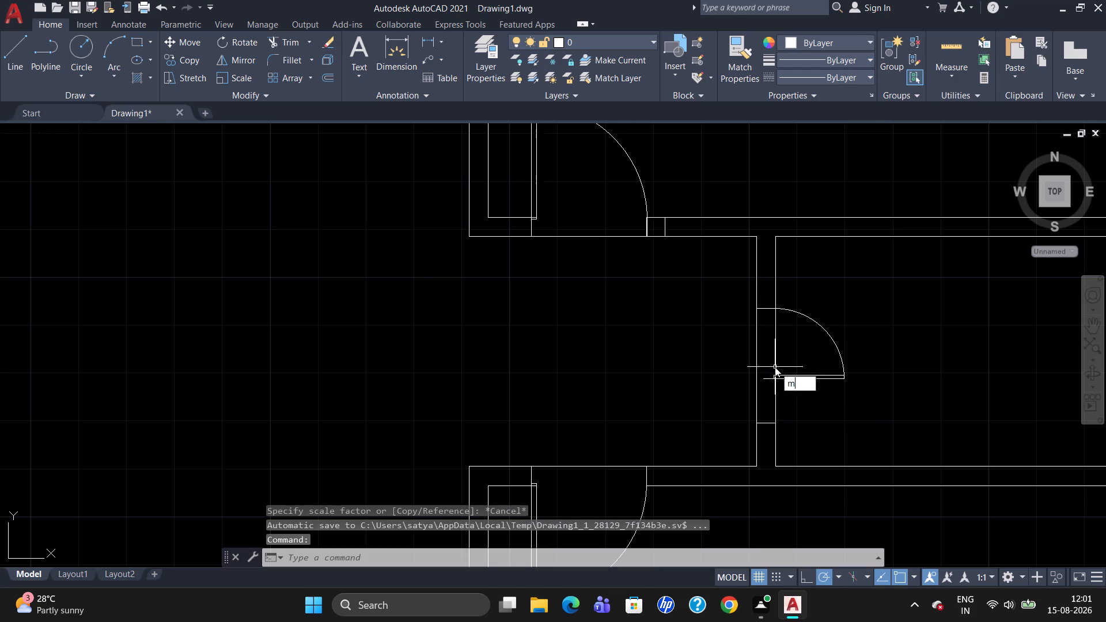
key("Return")
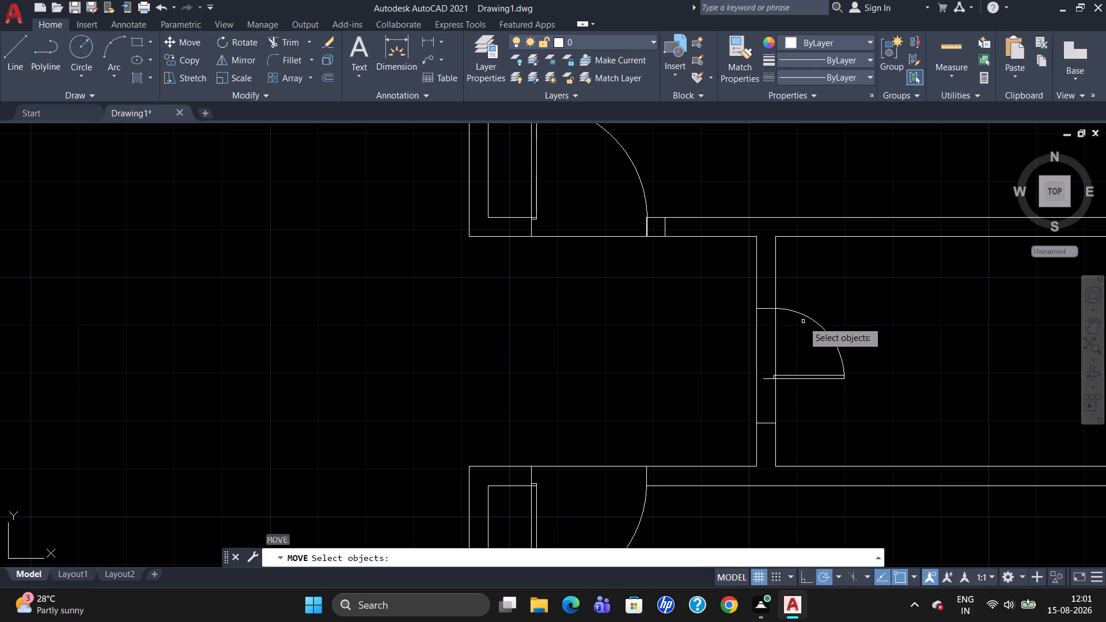
left_click(805, 317)
key("Return")
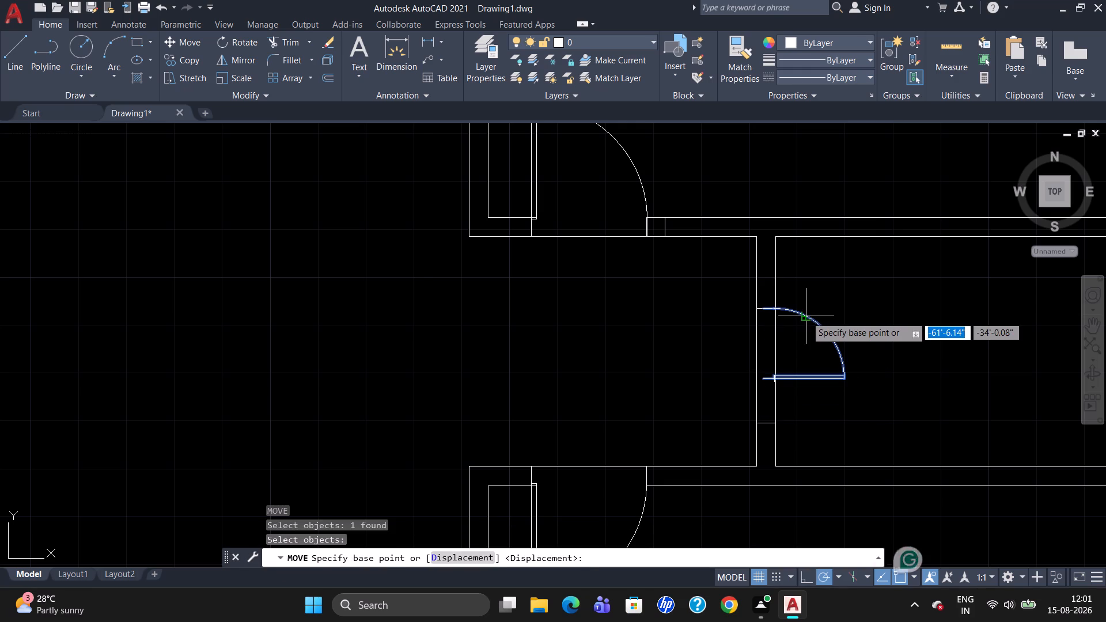
scroll(805, 314, "up", 1)
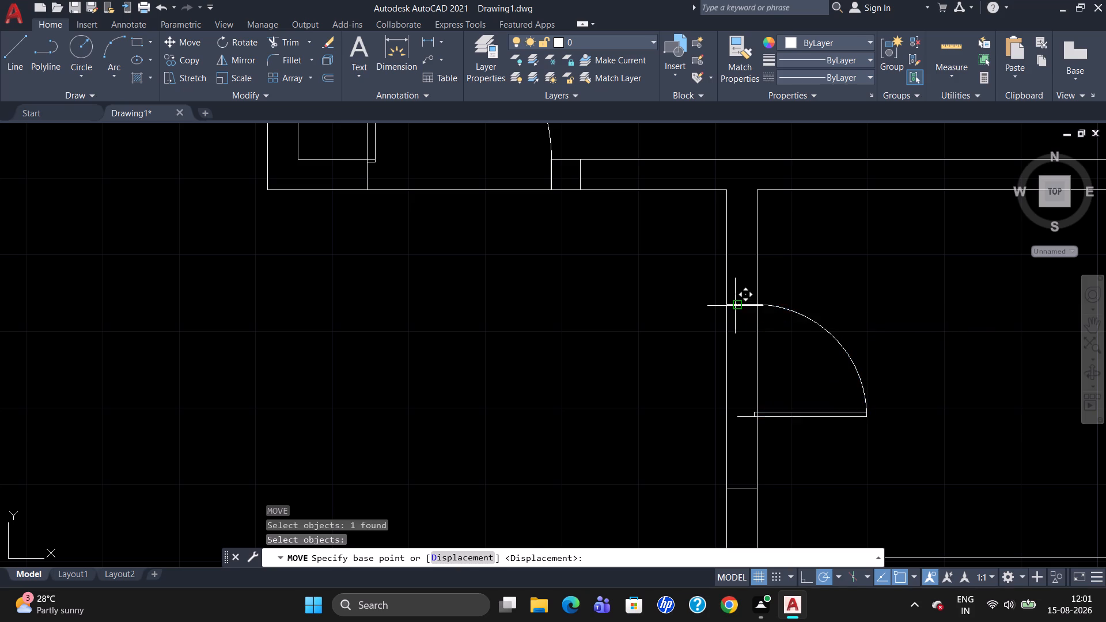
left_click(735, 306)
left_click(727, 308)
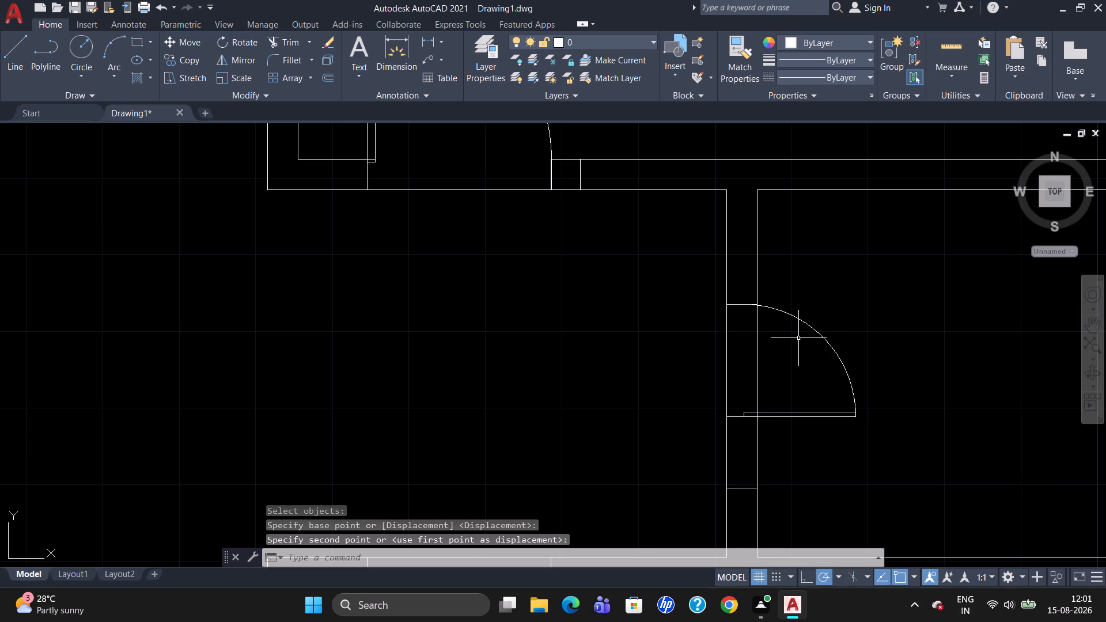
Scale the door by about 1.63 from the north jamb's west end, spanning the opening to the south jamb line.
left_click(808, 325)
type("sc")
key("Return")
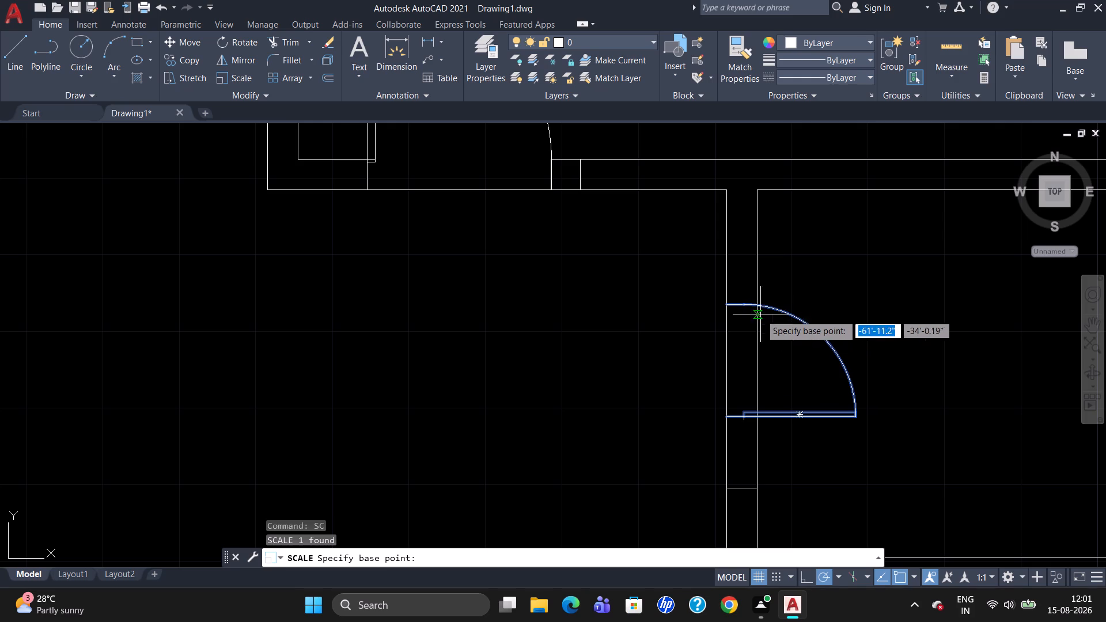
left_click(725, 306)
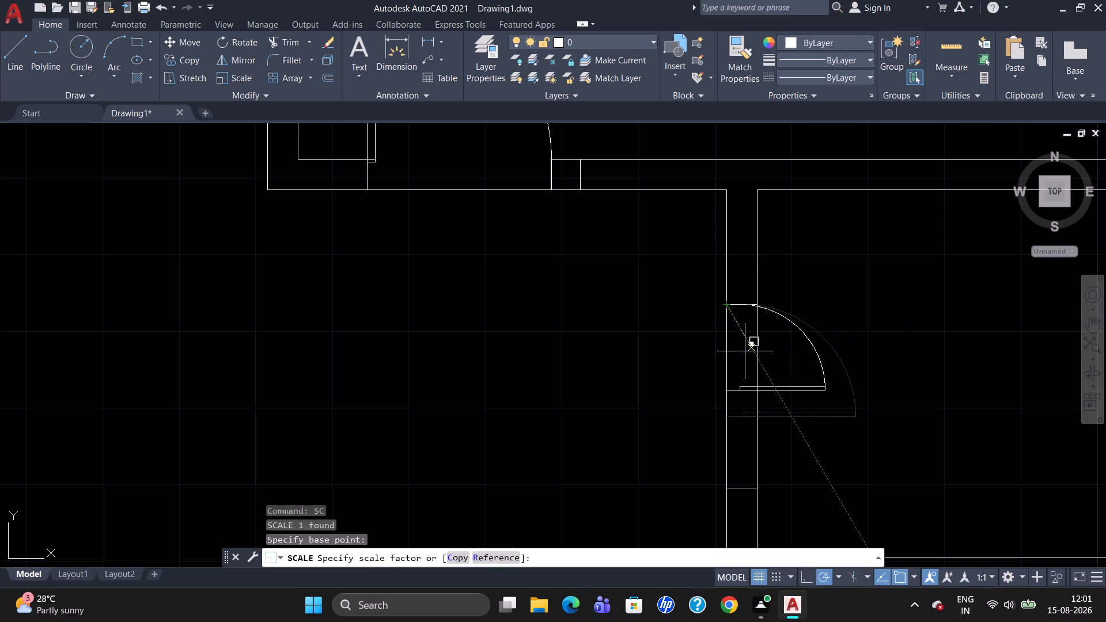
left_click(766, 403)
scroll(847, 363, "down", 2)
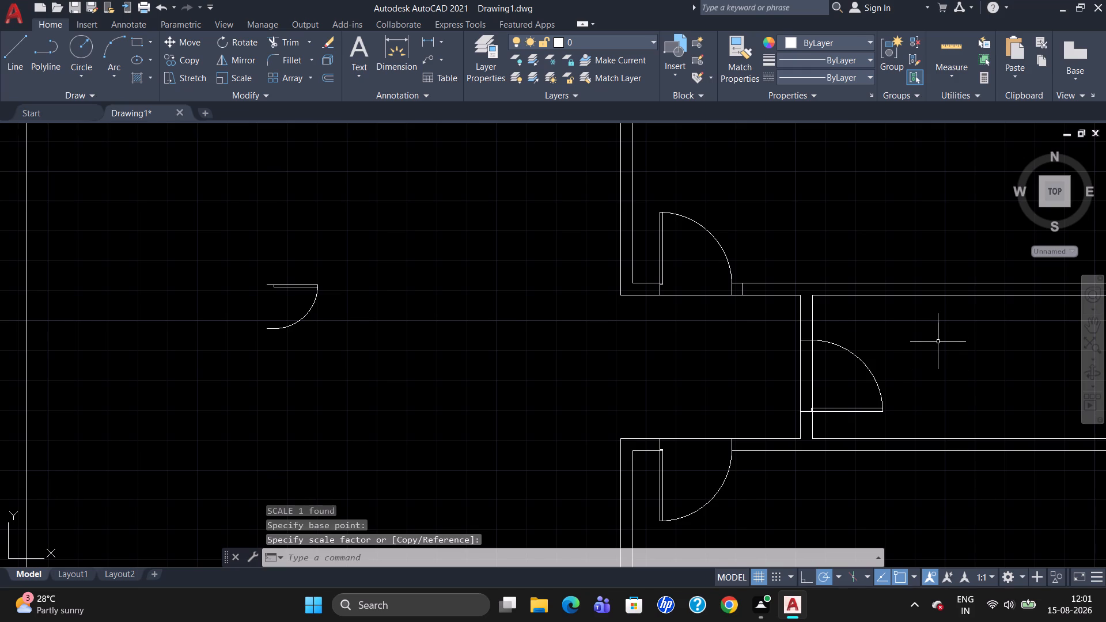
Trim the cross partition's east face line across the door opening between the two jamb lines.
type("tr")
key("Return")
key("Return")
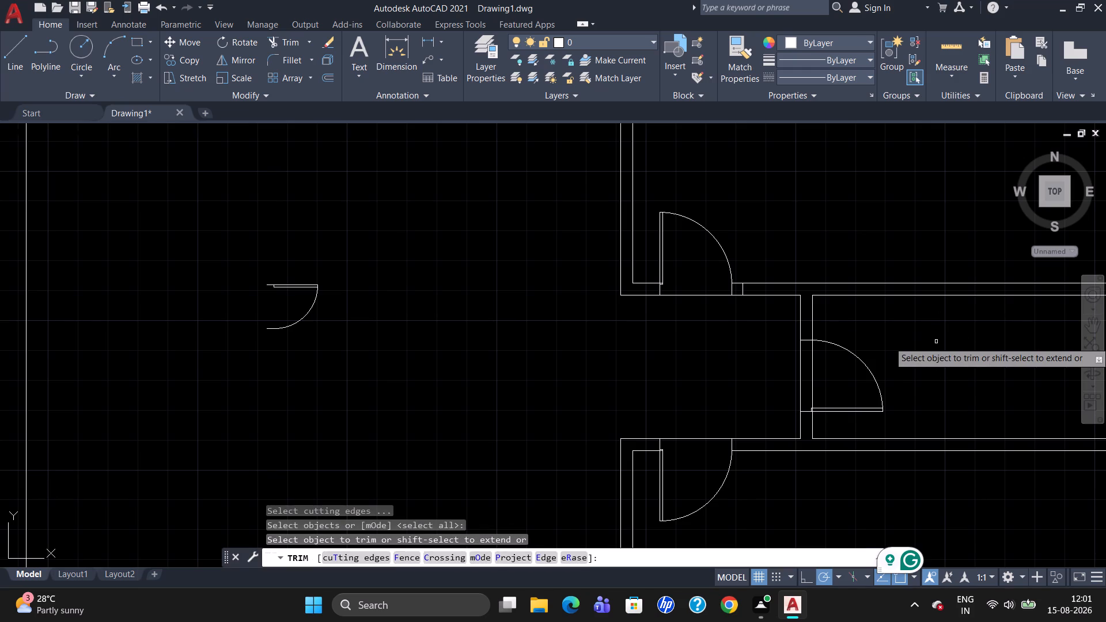
left_click(813, 380)
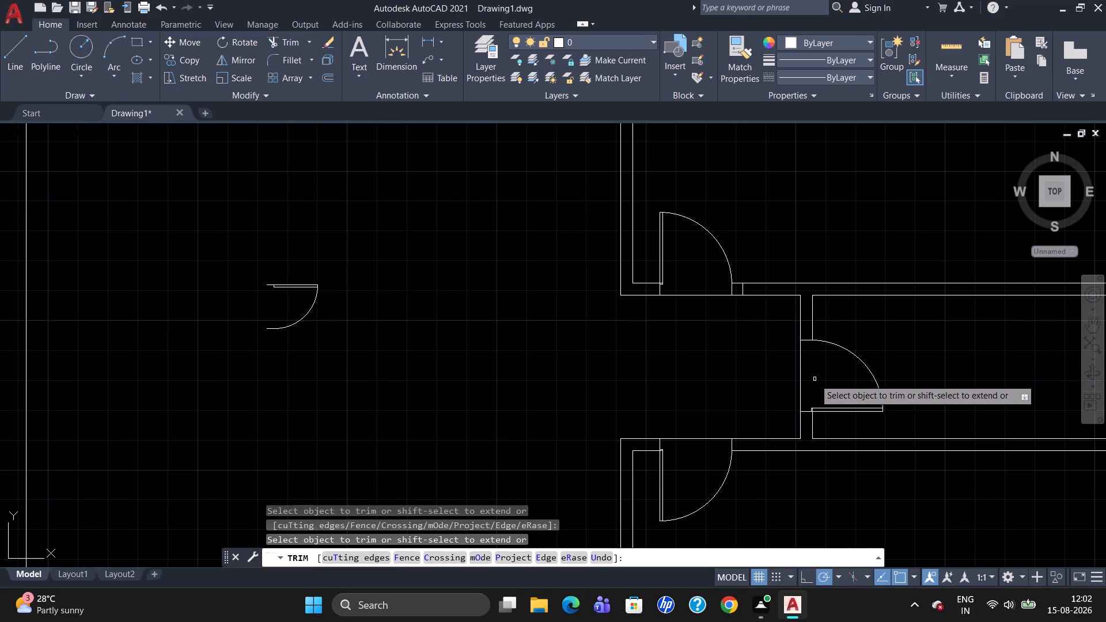
scroll(949, 356, "down", 1)
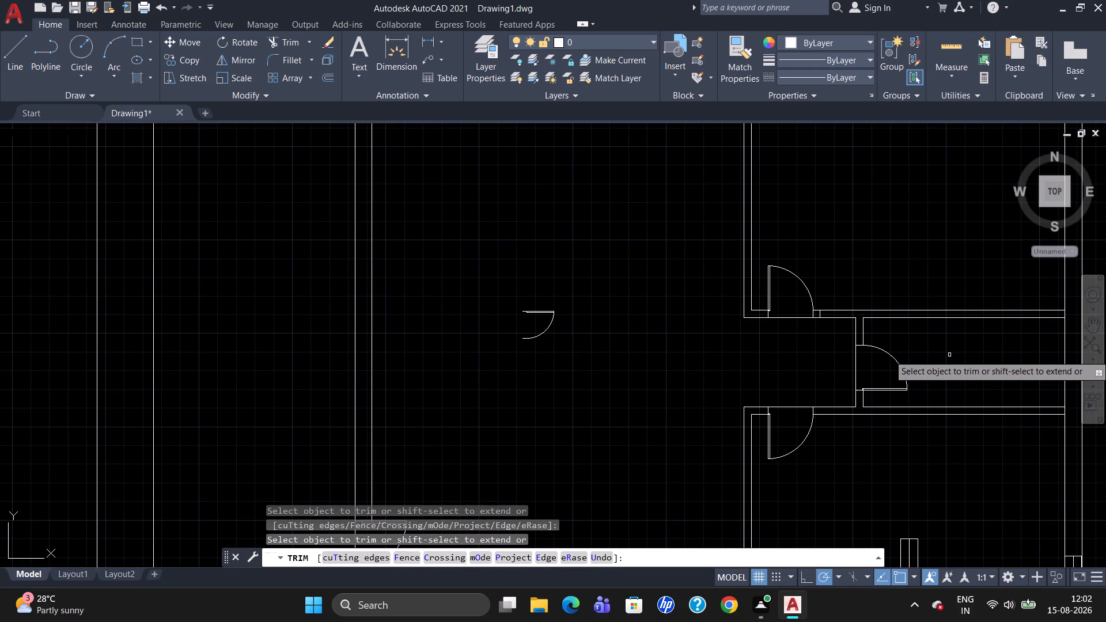
scroll(1025, 361, "up", 2)
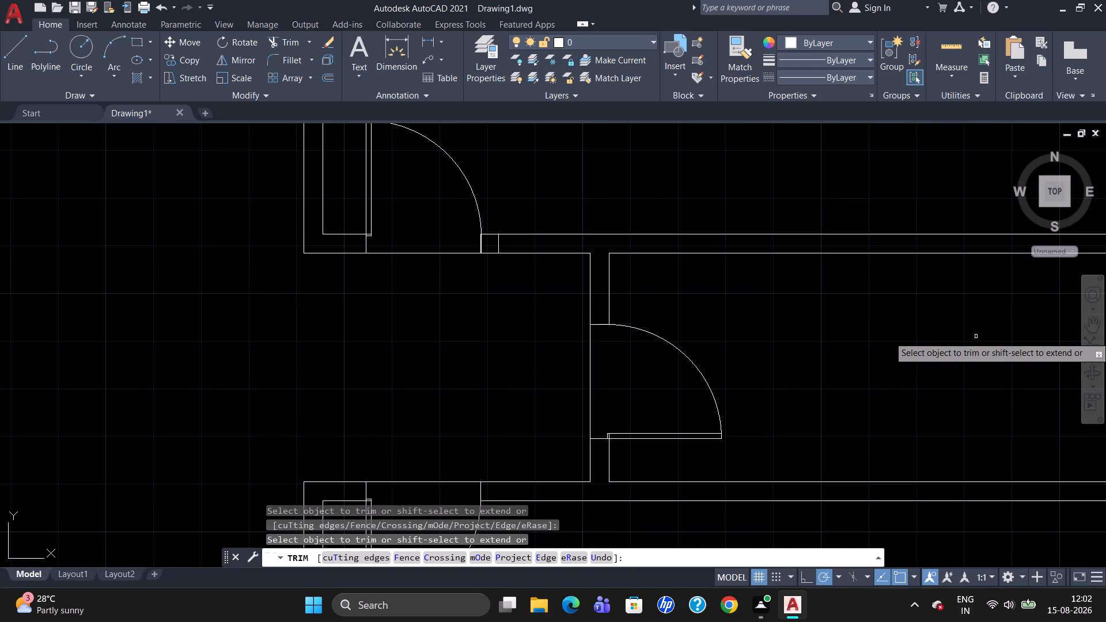
key("Escape")
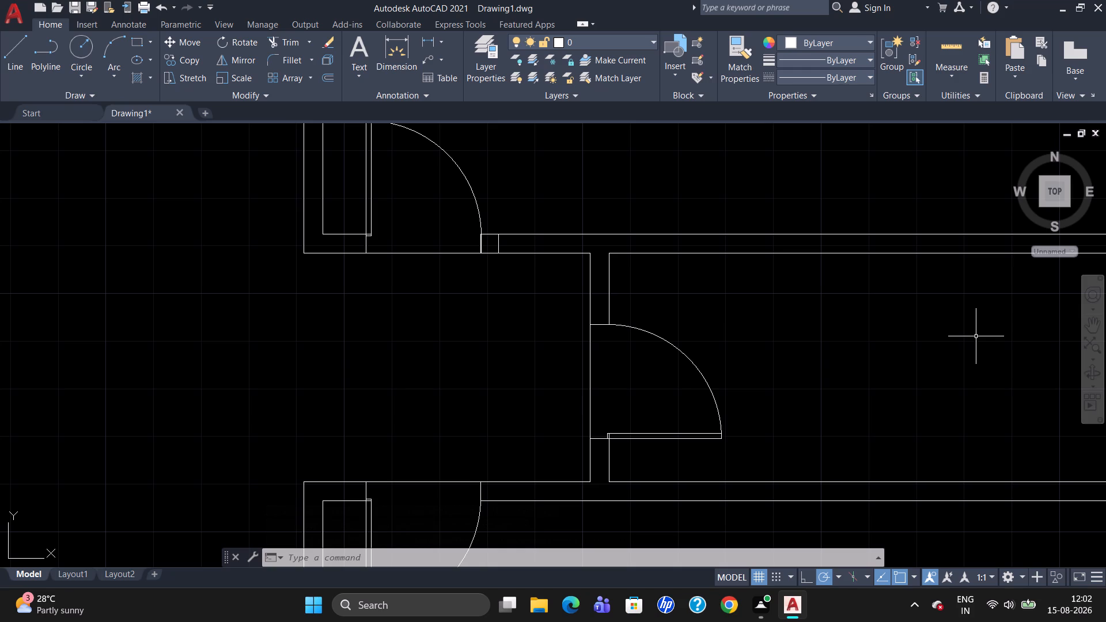
Trim the east wall's inner face line where the two passage partitions meet it, opening both wall junctions.
scroll(928, 317, "down", 2)
scroll(957, 236, "up", 1)
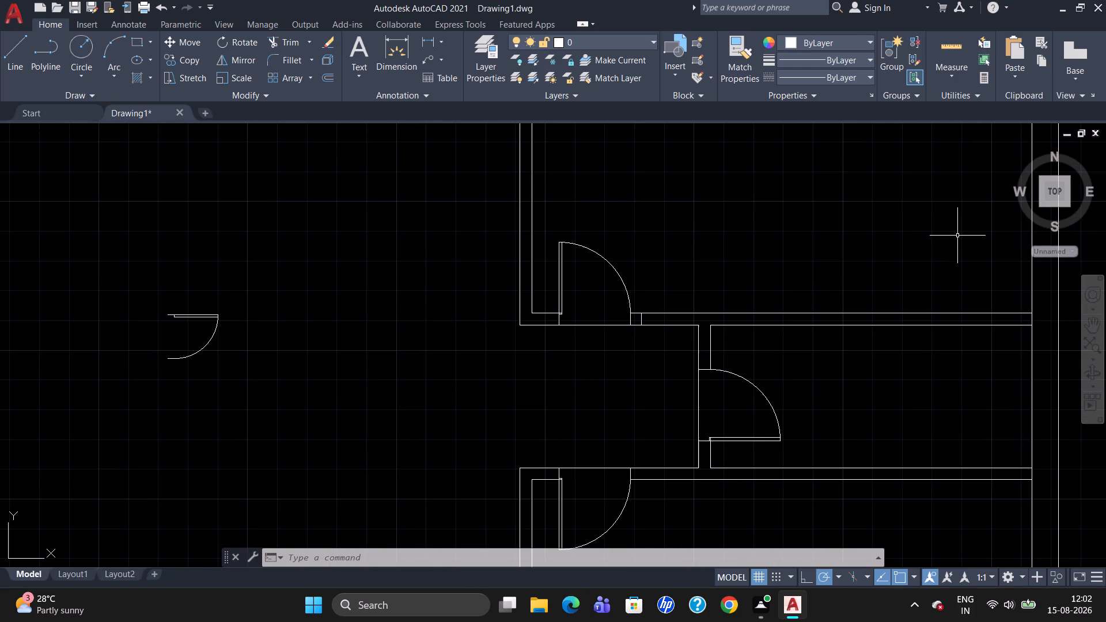
scroll(964, 255, "down", 1)
scroll(1036, 328, "up", 2)
scroll(1022, 323, "down", 1)
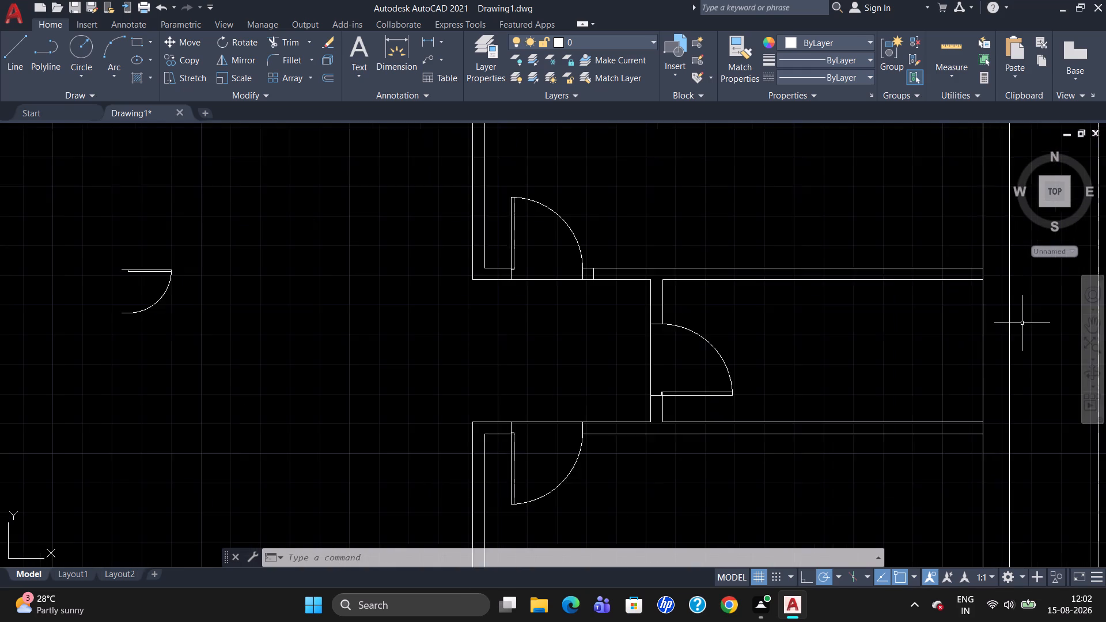
scroll(1022, 323, "down", 1)
scroll(1021, 388, "up", 2)
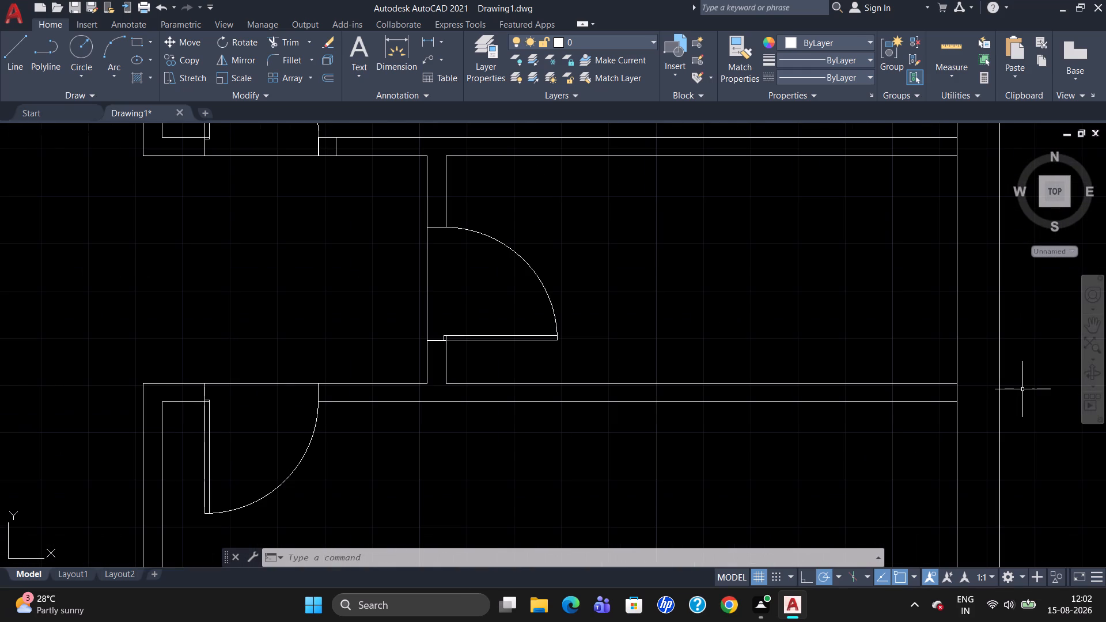
type("tr")
key("Return")
key("Return")
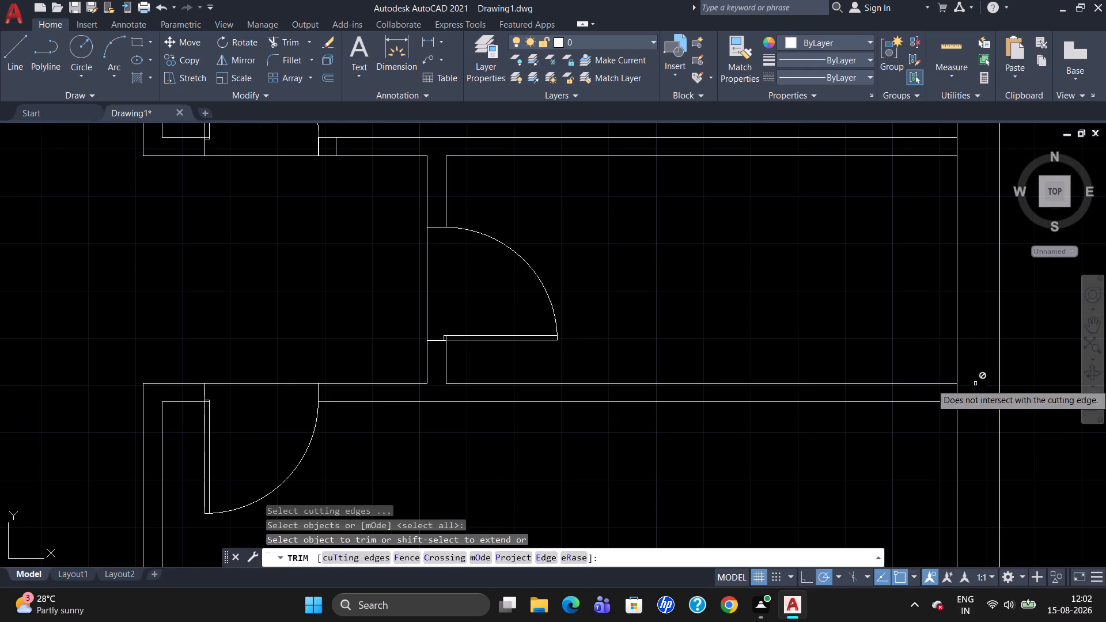
left_click(959, 396)
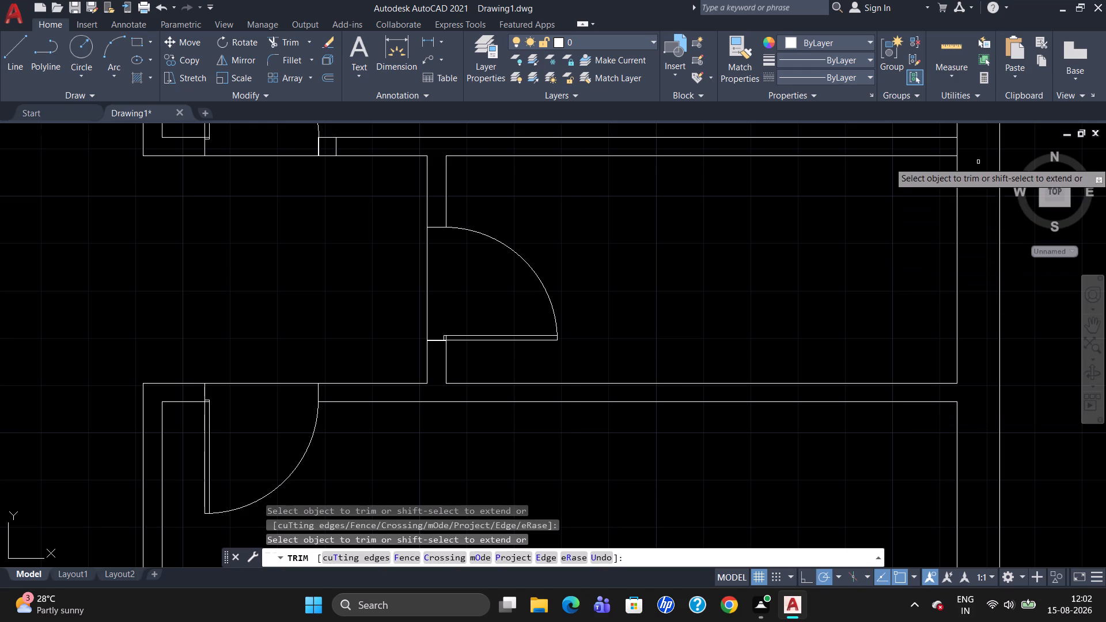
left_click(956, 147)
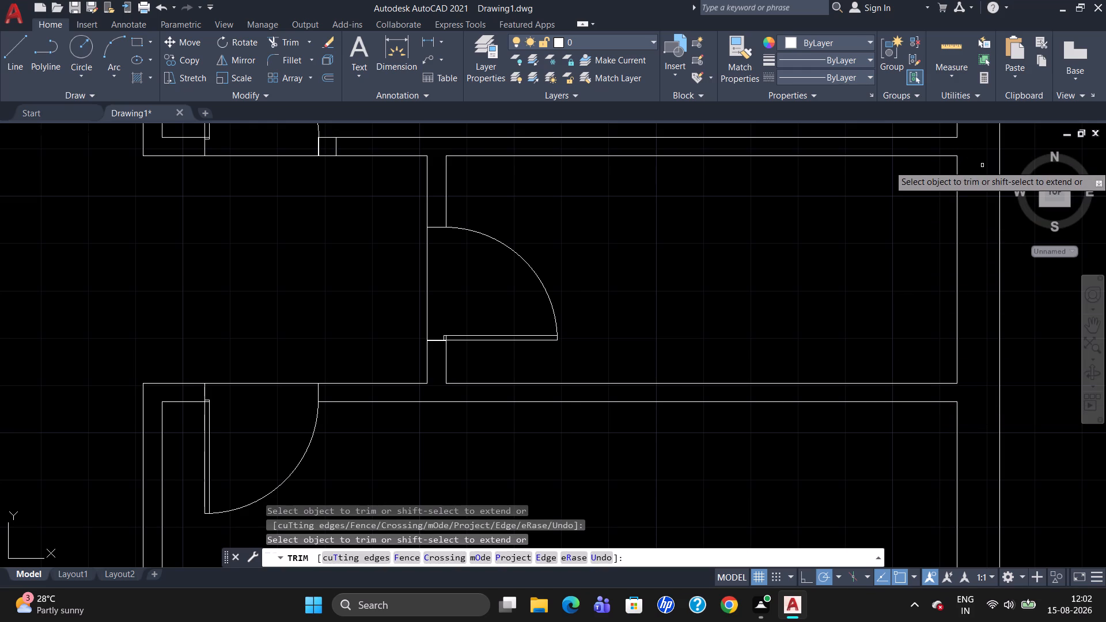
key("Escape")
Rotate the small loose window symbol west of the plan about its centre so it stands north-south.
scroll(984, 195, "down", 2)
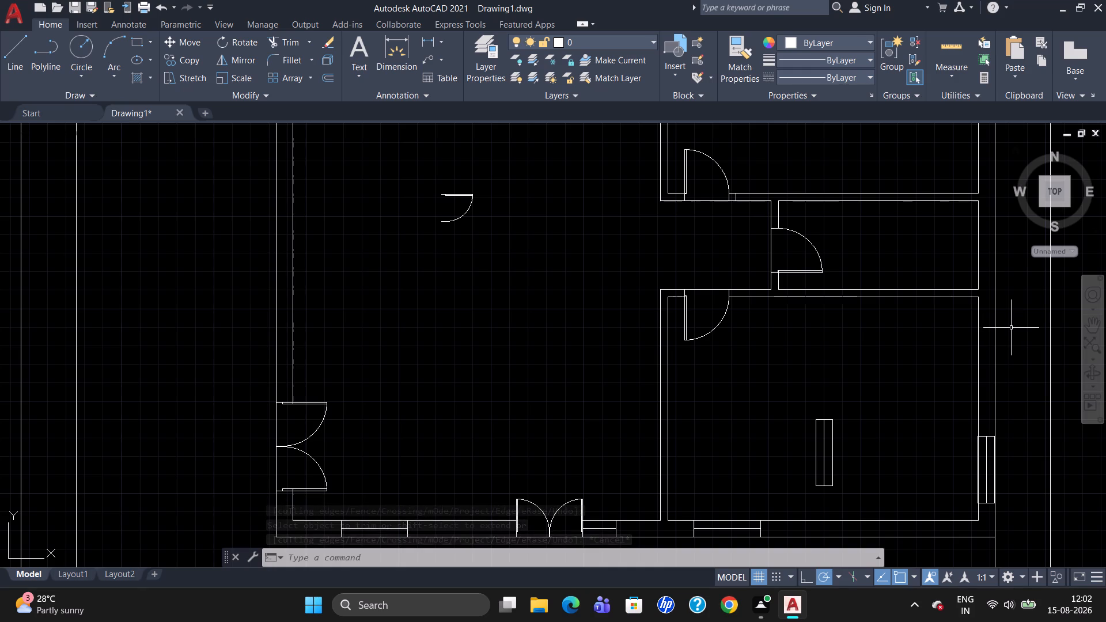
scroll(1013, 287, "up", 1)
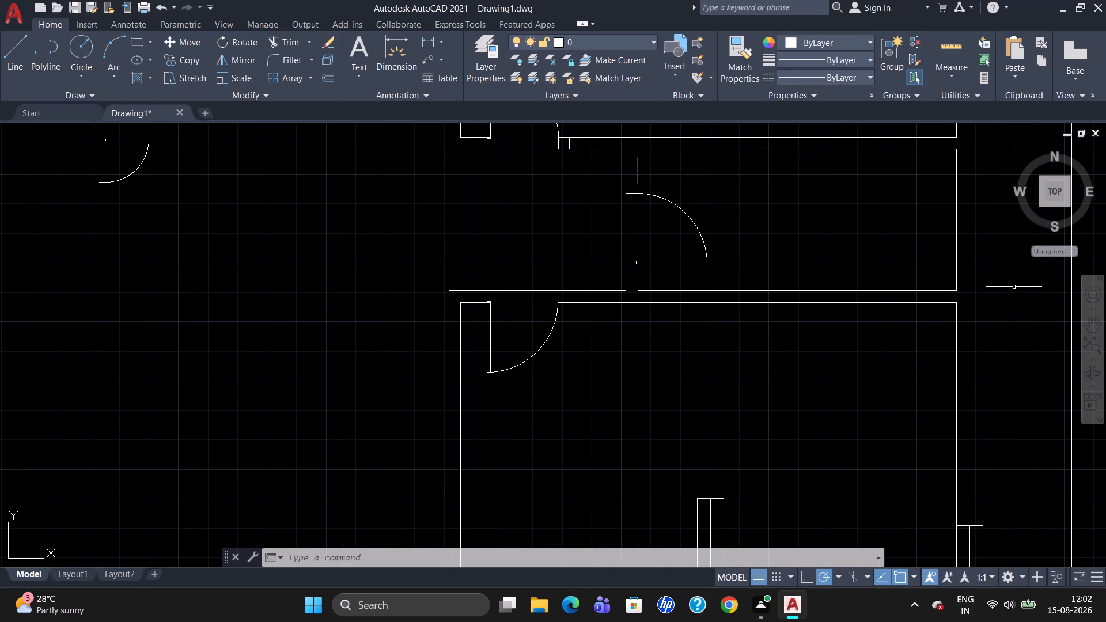
scroll(1014, 287, "down", 1)
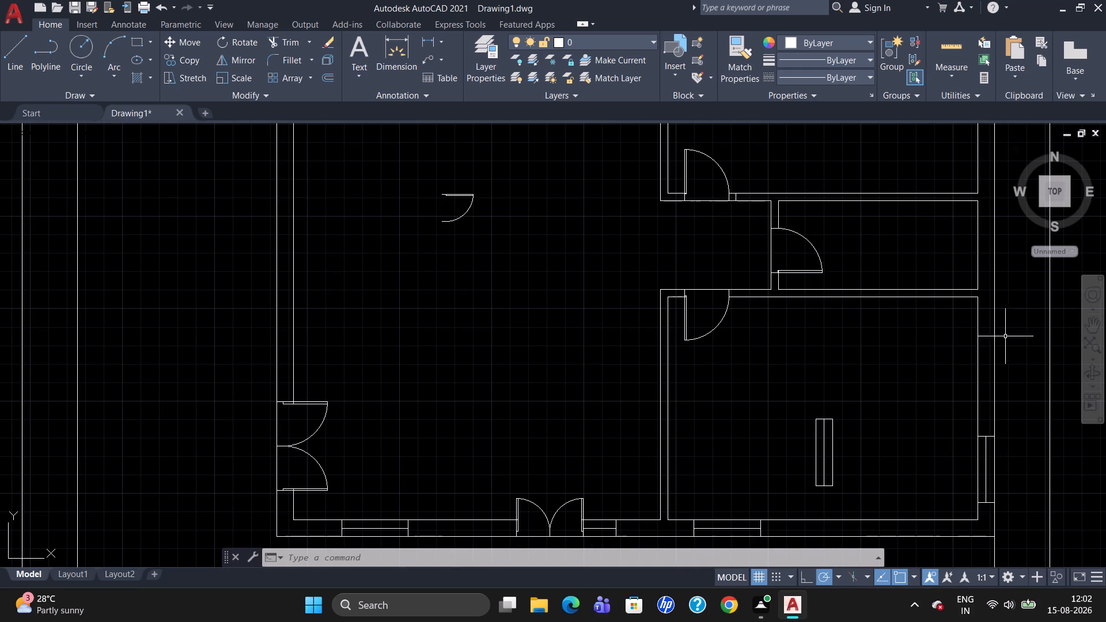
scroll(1007, 354, "down", 1)
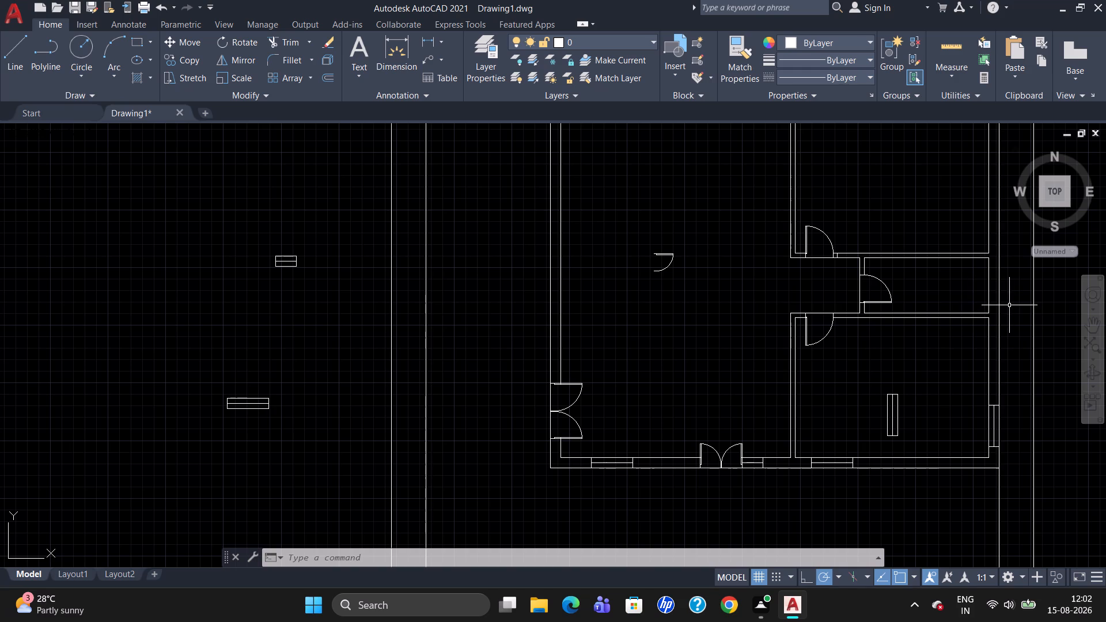
left_click(287, 258)
type("ro")
key("Return")
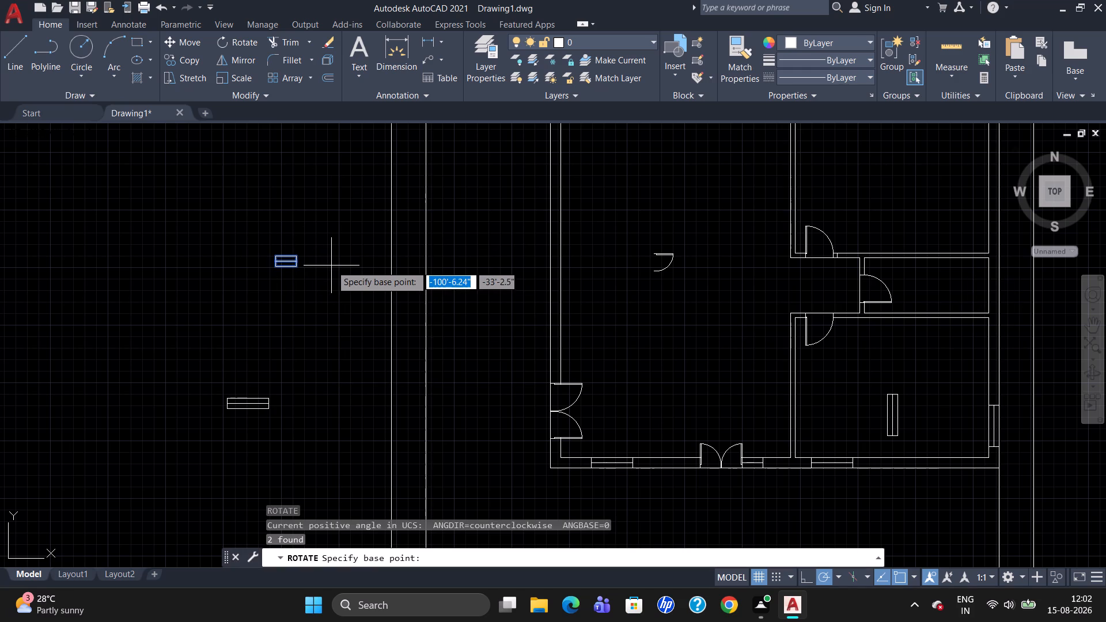
left_click(285, 259)
left_click(290, 233)
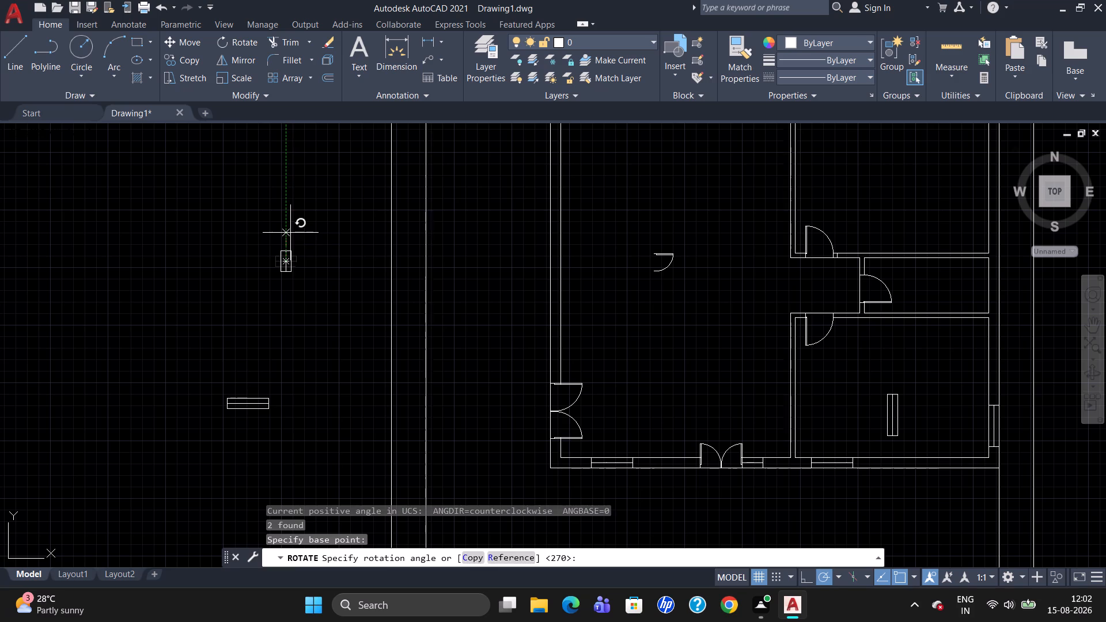
Copy the rotated small window by its centre into the east wall of the small room behind the cross partition.
left_click(285, 256)
type("co")
key("Return")
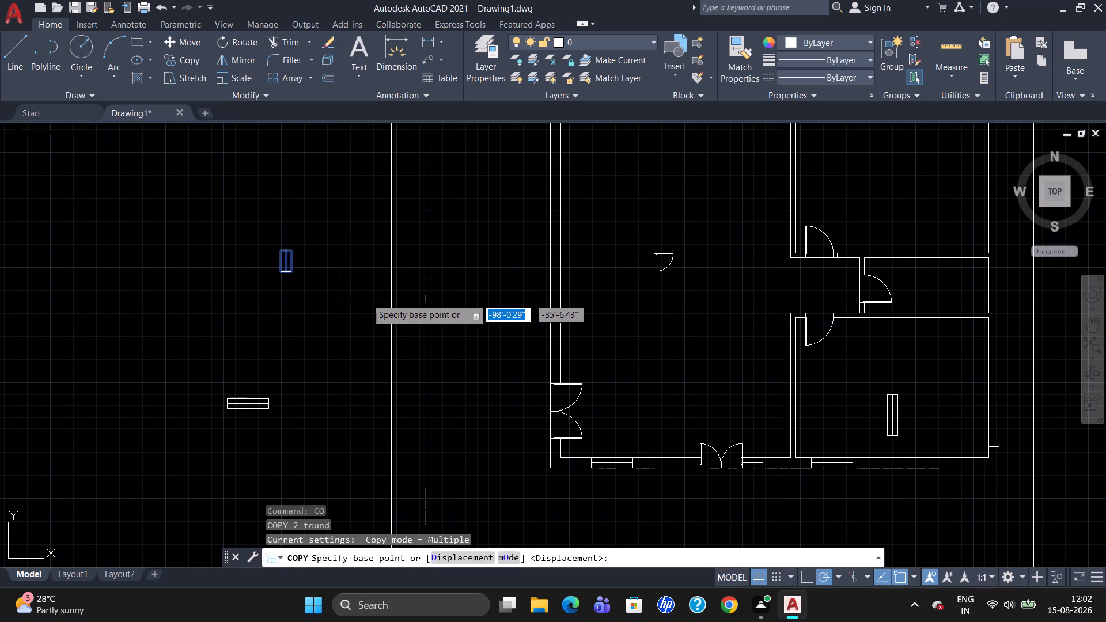
left_click(284, 259)
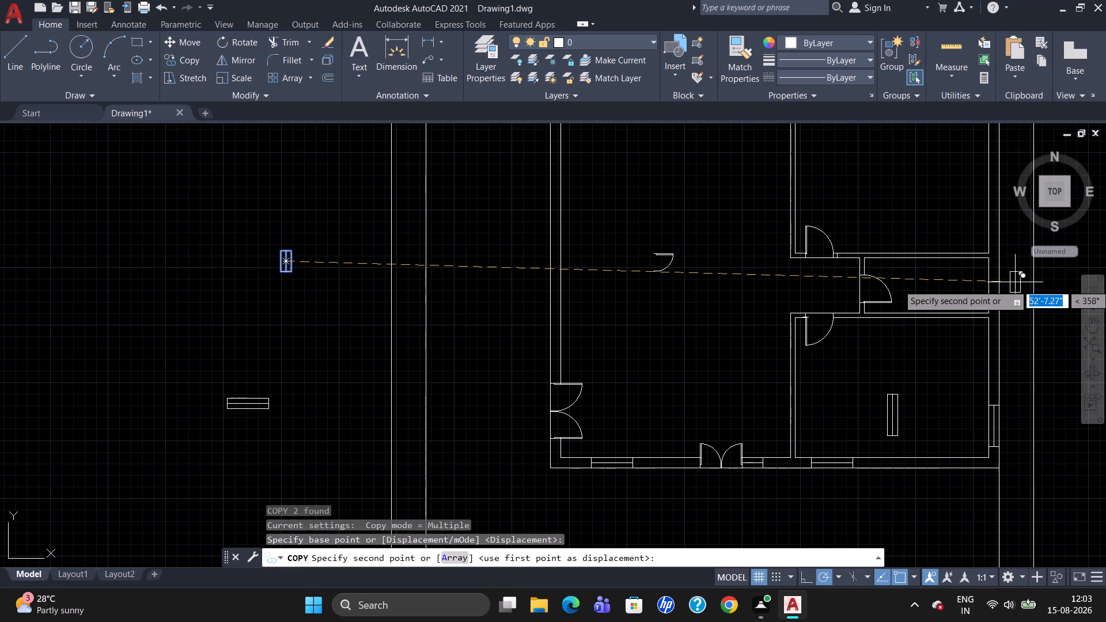
scroll(995, 285, "up", 1)
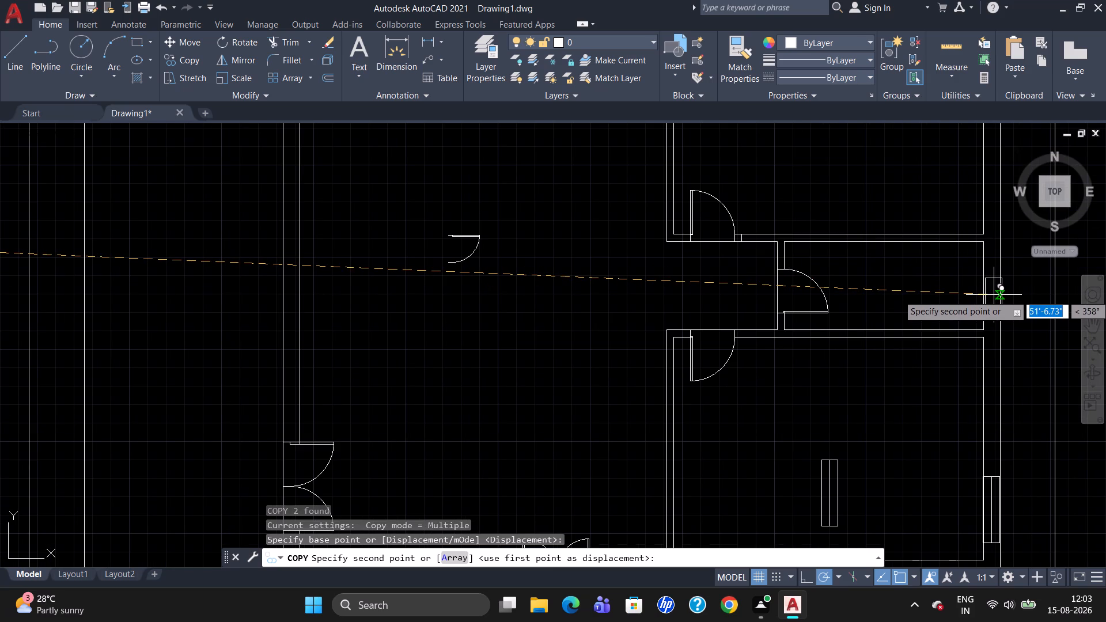
left_click(993, 294)
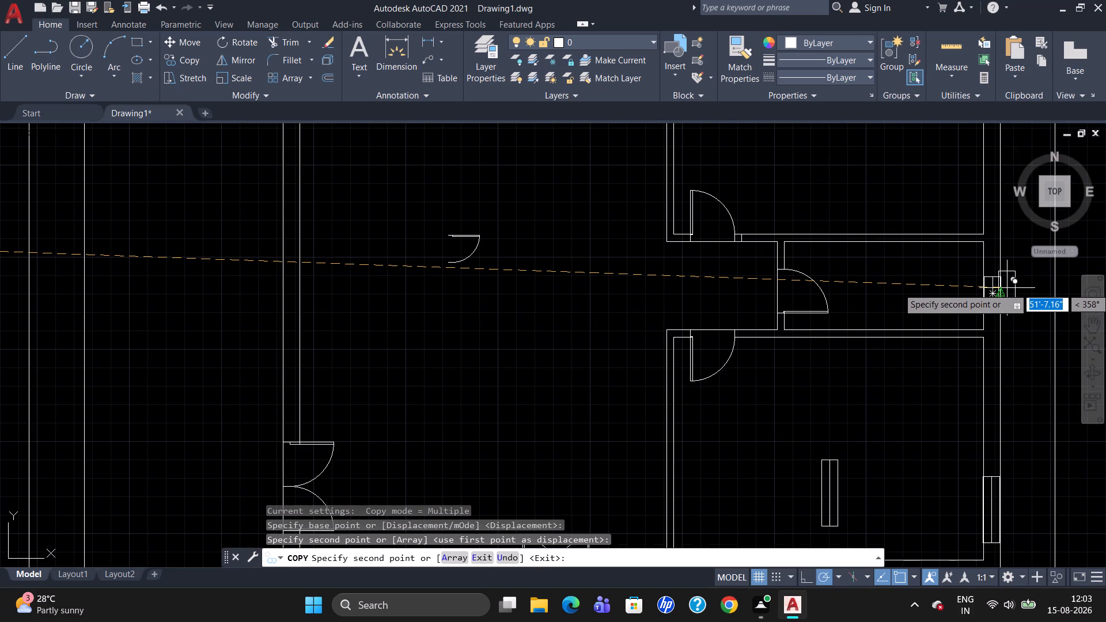
key("Escape")
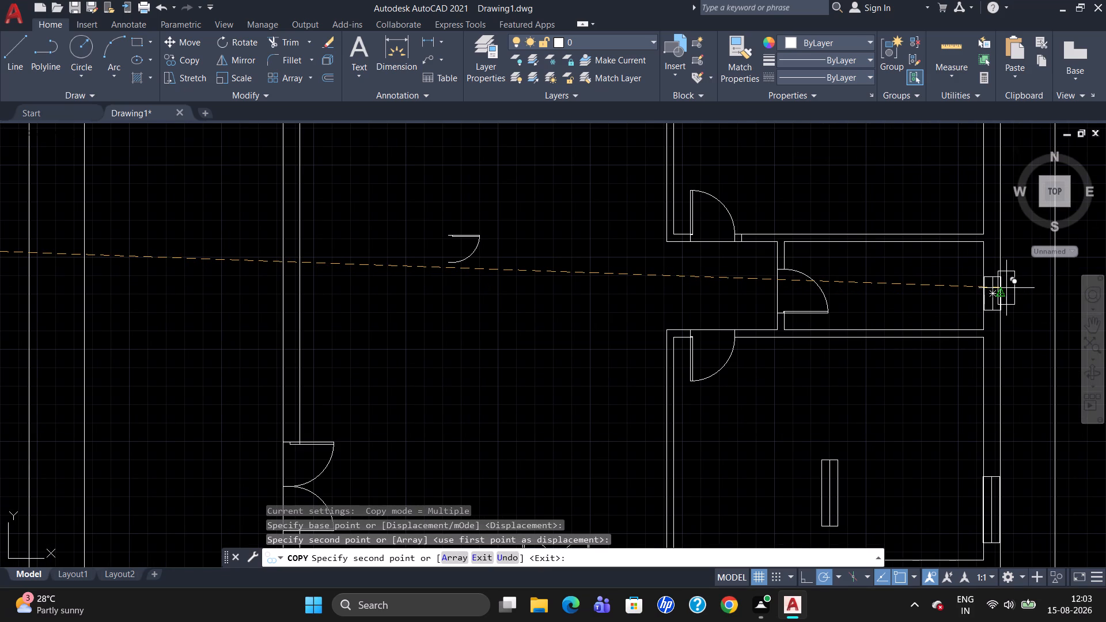
Move the copied small window by its northwest corner onto the east wall's inner face line.
scroll(1017, 297, "down", 1)
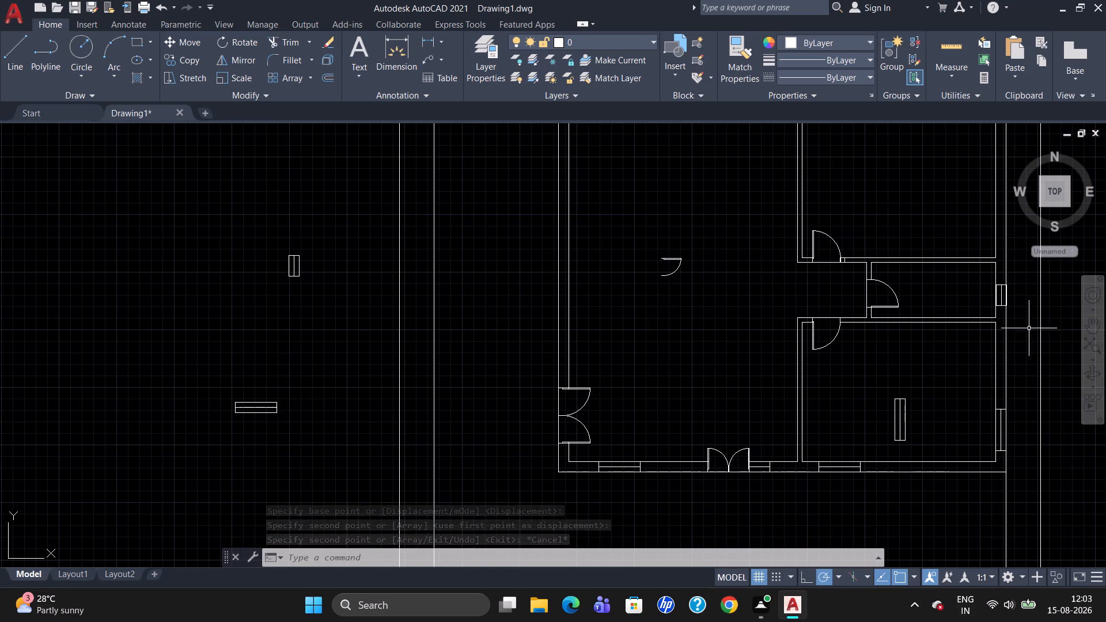
scroll(1044, 267, "up", 2)
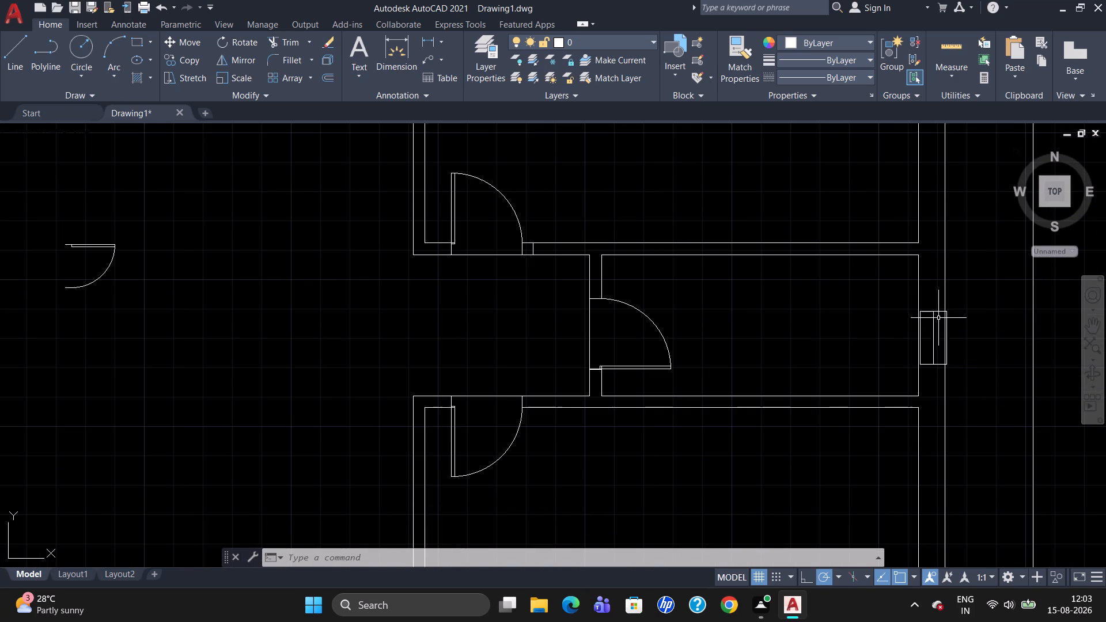
left_click(934, 313)
key("m")
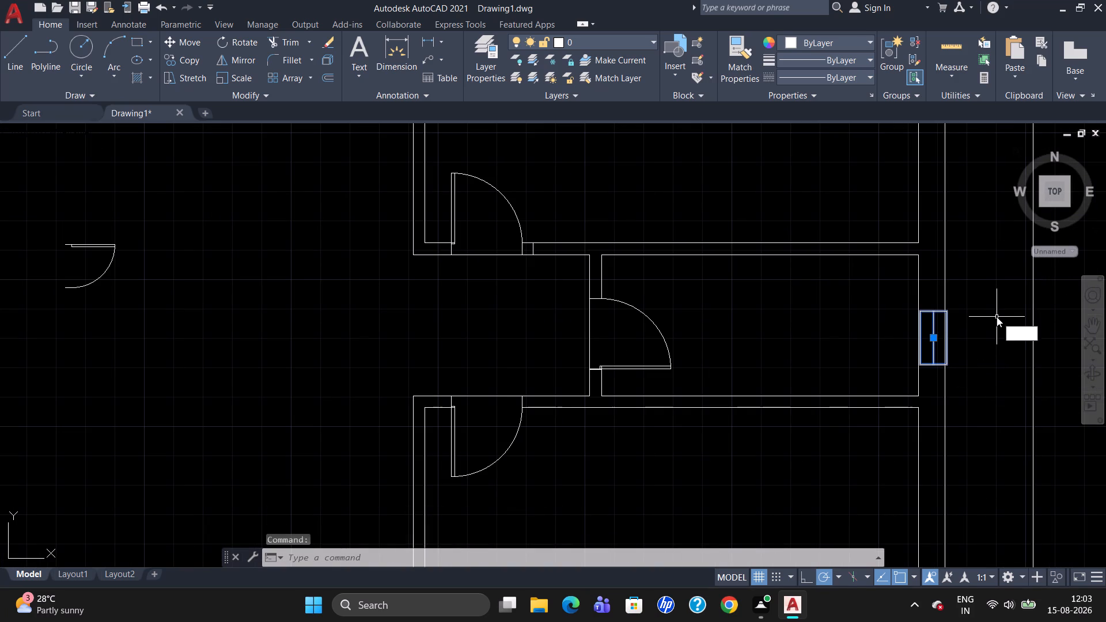
key("Return")
scroll(963, 333, "up", 3)
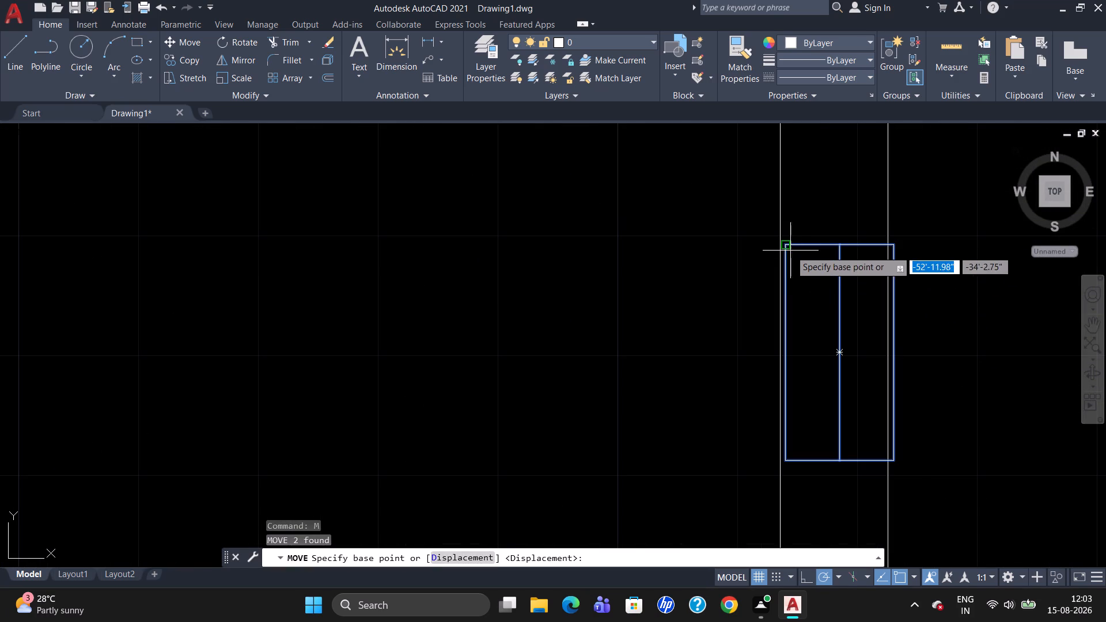
left_click(788, 248)
left_click(781, 248)
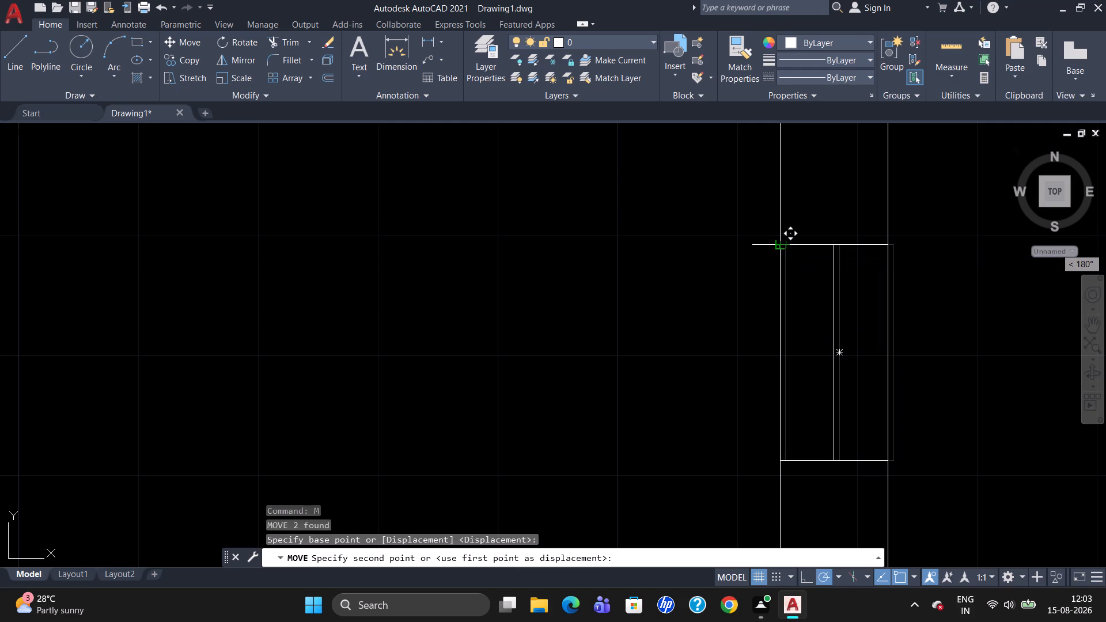
Examine the east-wall windows and the rooms along the plan's east side around the passage.
scroll(880, 268, "down", 3)
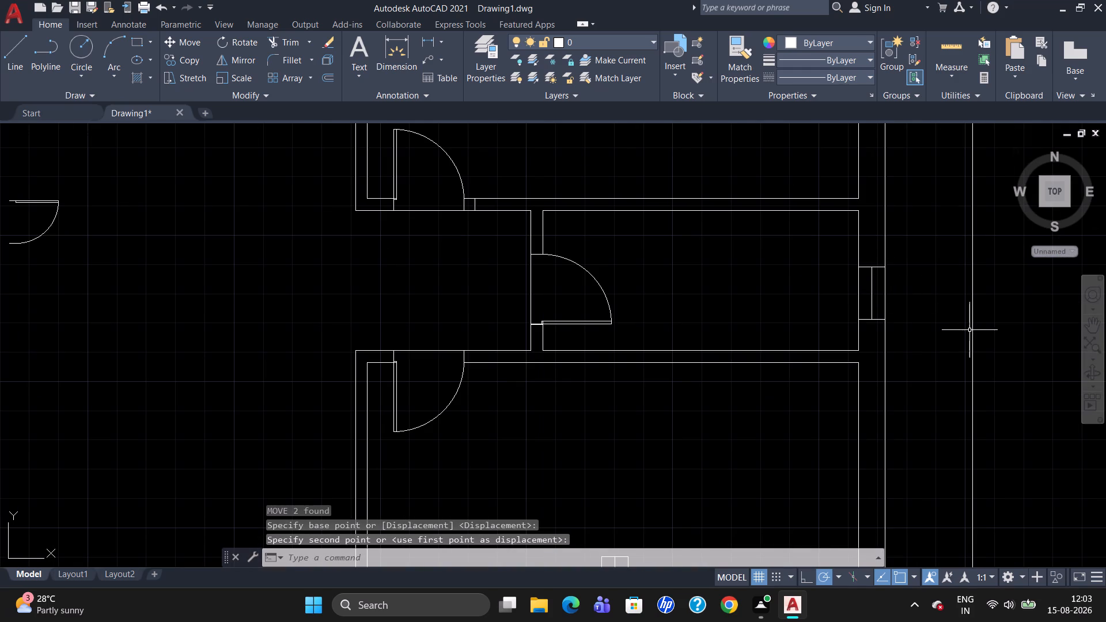
scroll(1028, 447, "down", 3)
scroll(1003, 432, "up", 1)
scroll(1007, 552, "up", 3)
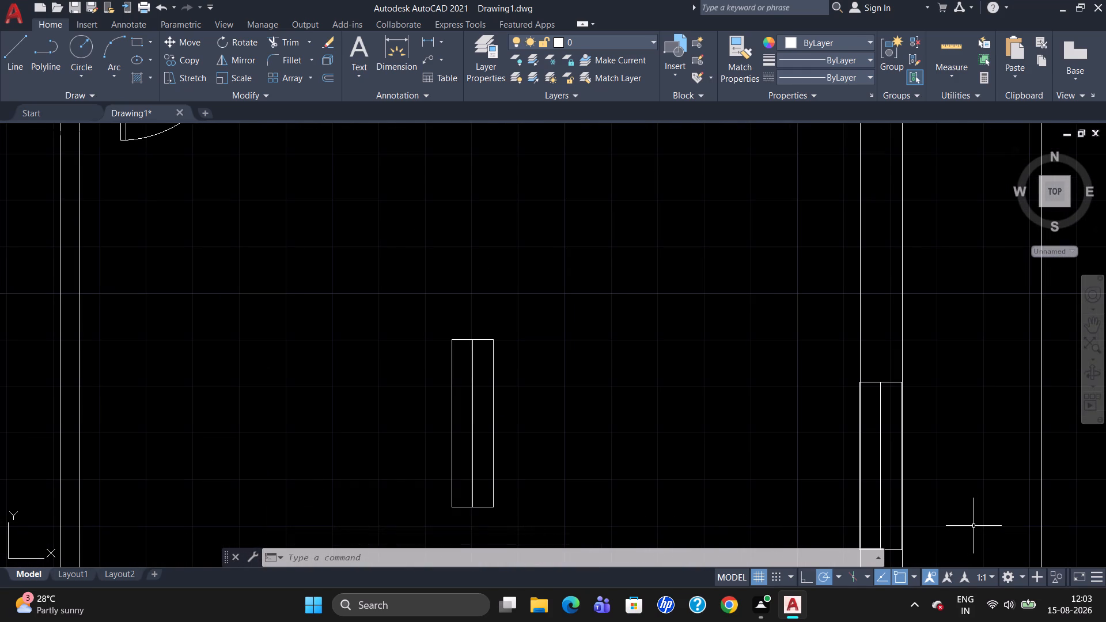
scroll(1000, 414, "down", 2)
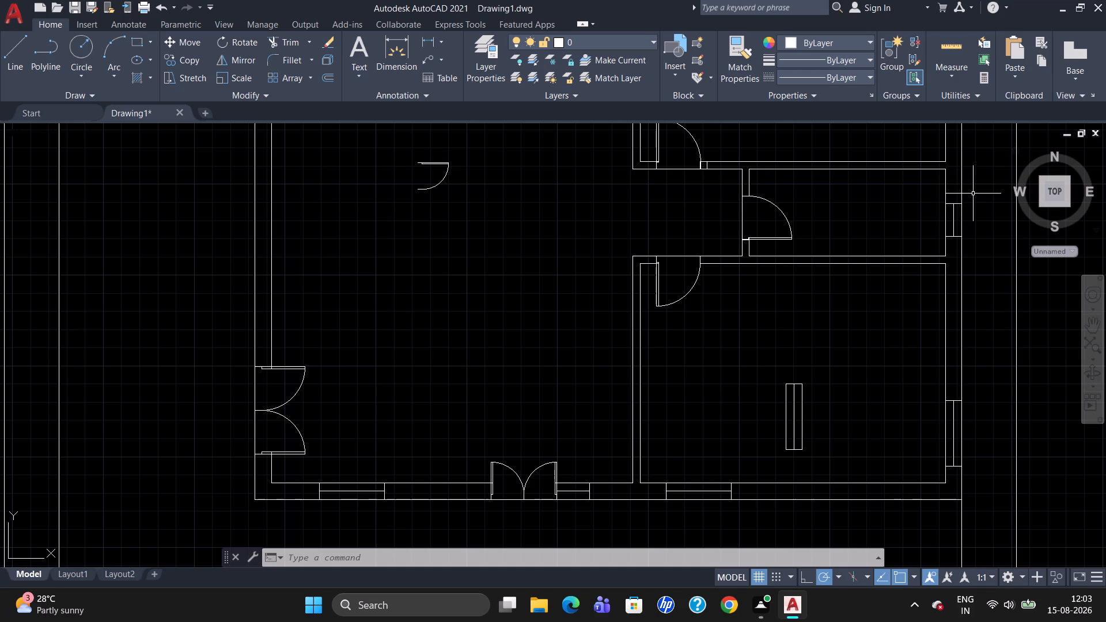
scroll(961, 203, "down", 1)
scroll(969, 173, "up", 3)
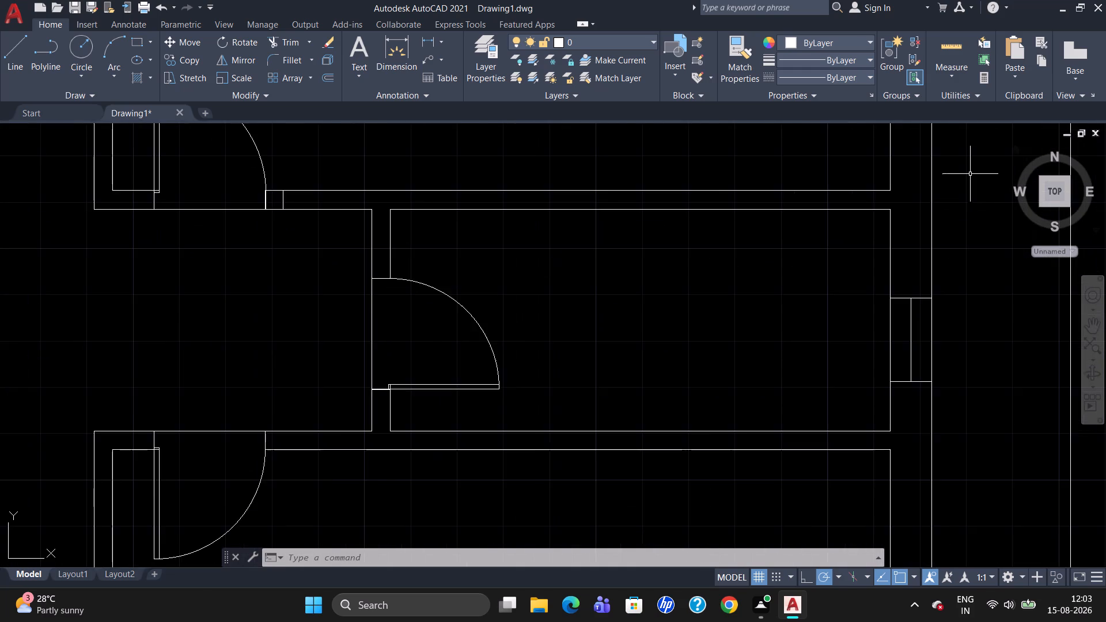
scroll(971, 176, "down", 2)
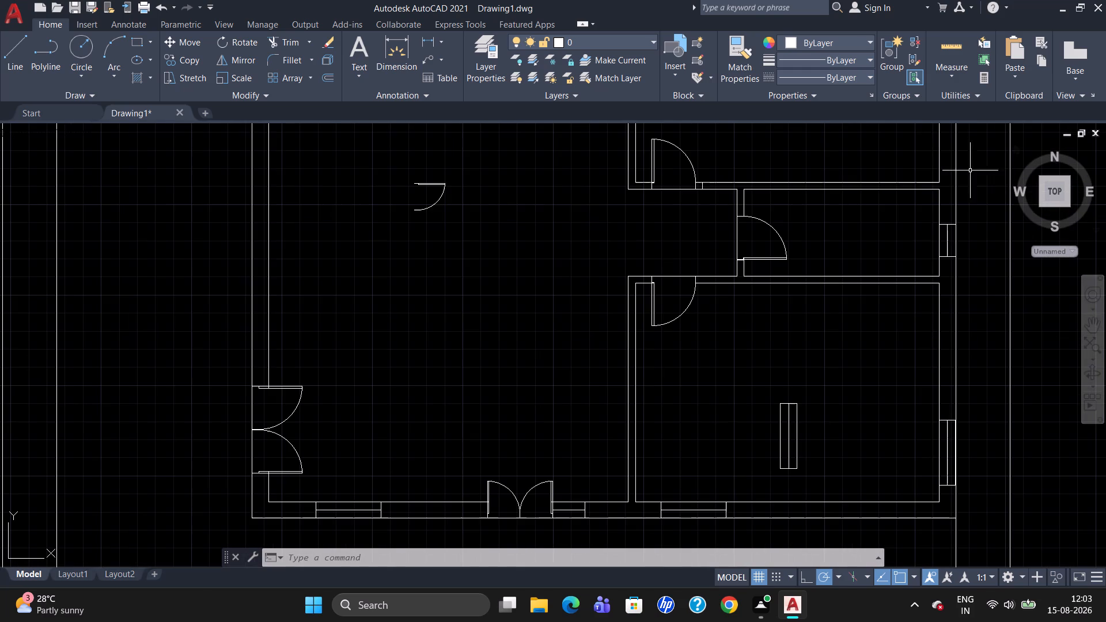
scroll(970, 164, "down", 1)
scroll(971, 164, "up", 3)
scroll(971, 164, "down", 3)
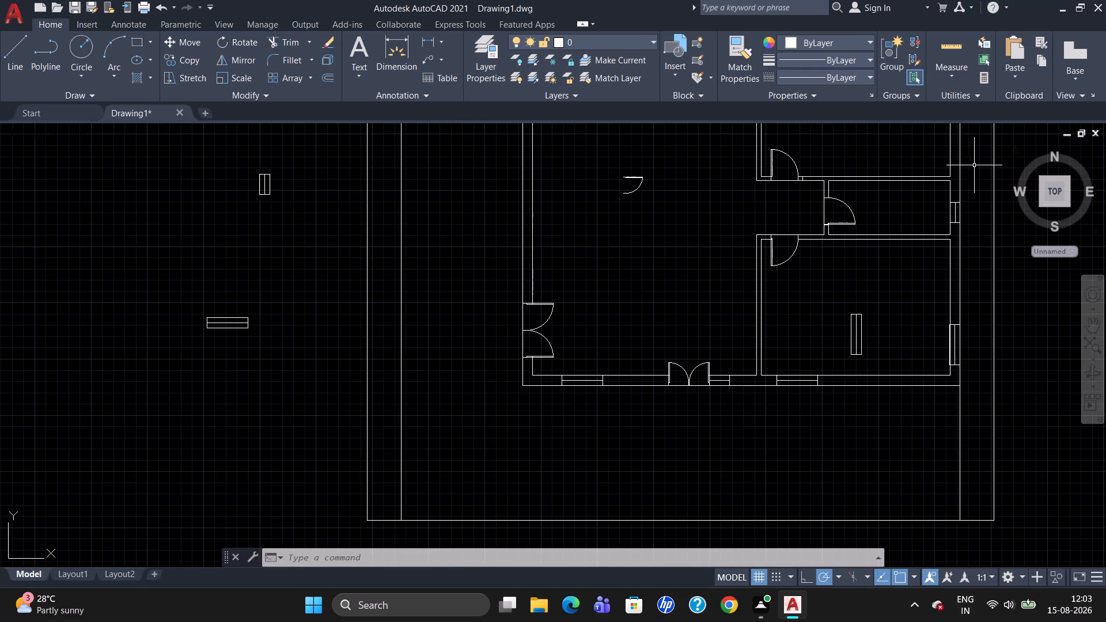
scroll(905, 170, "up", 4)
scroll(913, 176, "down", 4)
scroll(918, 132, "up", 4)
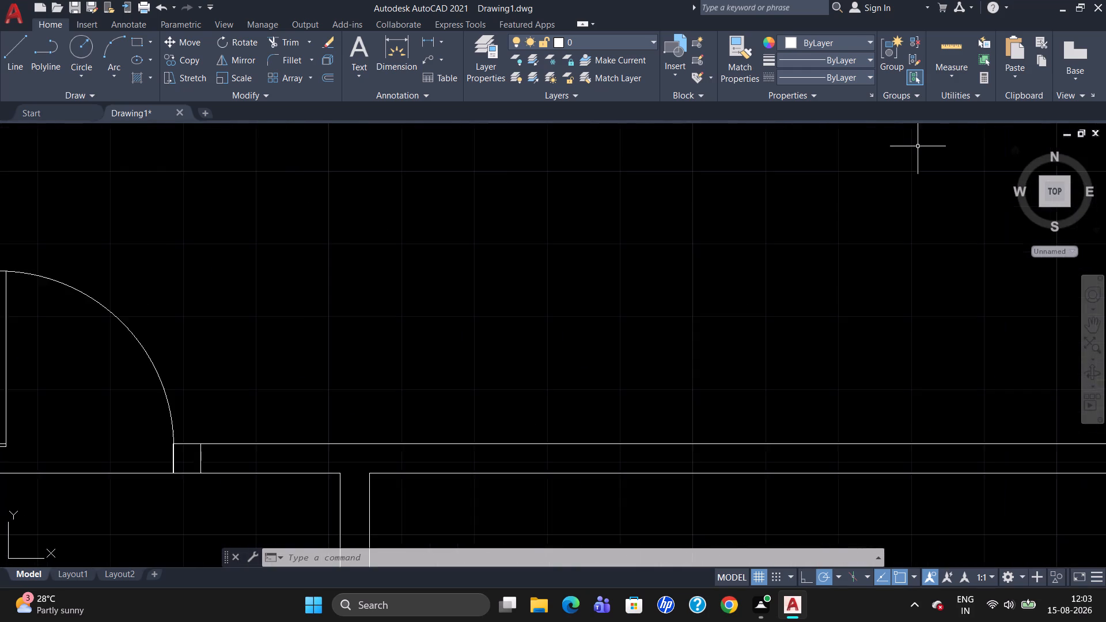
scroll(921, 158, "down", 6)
scroll(908, 140, "up", 4)
scroll(899, 164, "down", 3)
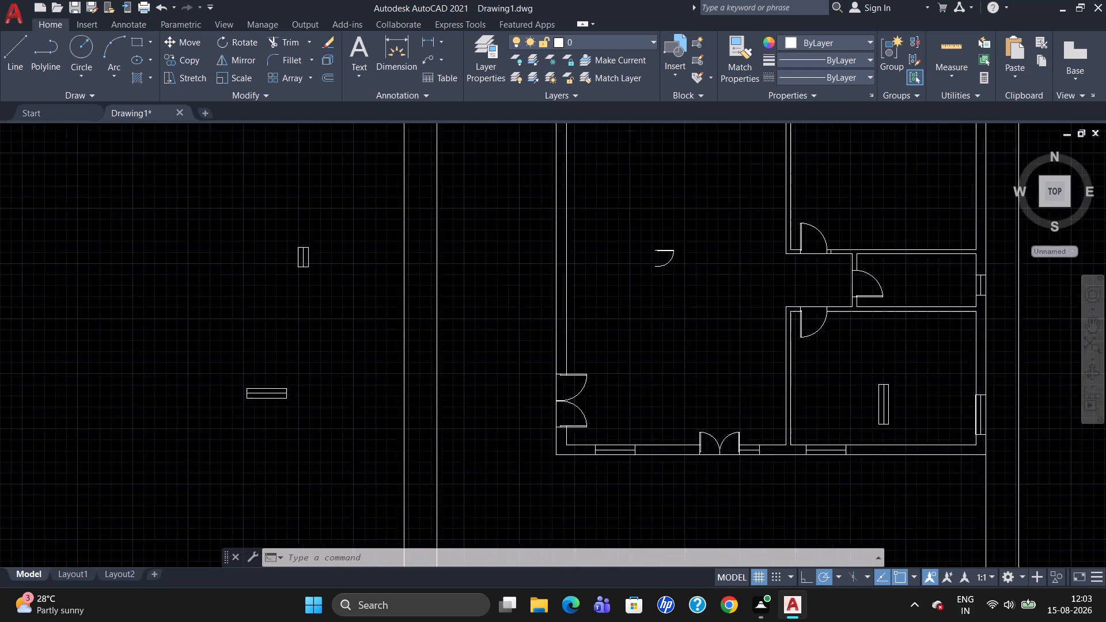
scroll(895, 174, "down", 2)
scroll(902, 117, "up", 4)
scroll(975, 304, "up", 1)
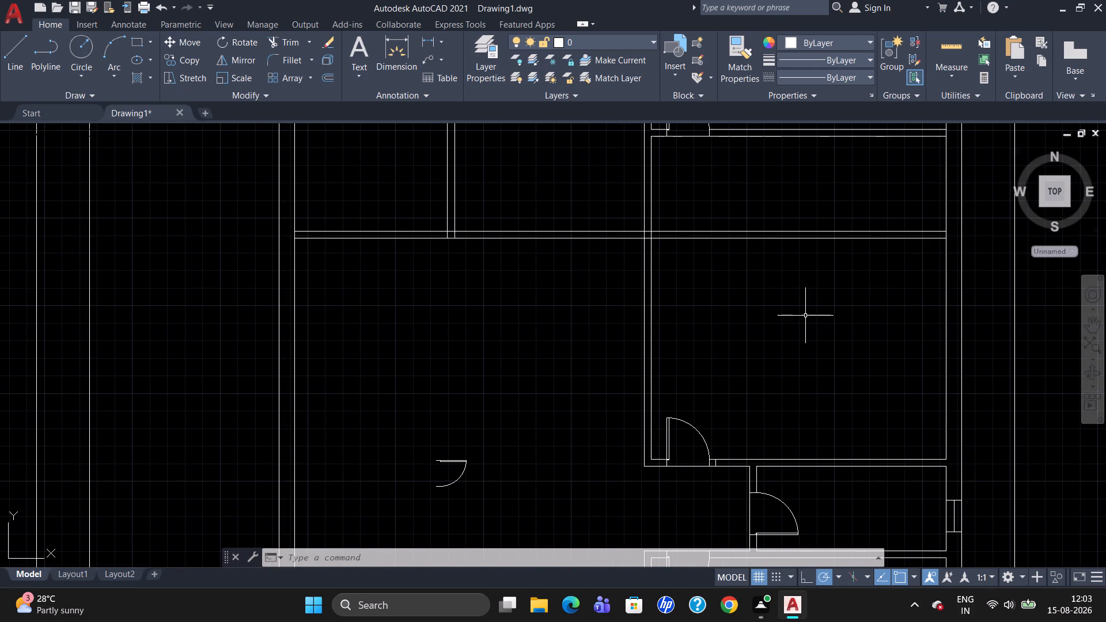
Draw a 9" by 54" rectangle standing north-south inside the east room north of the passage.
type("rec")
key("Return")
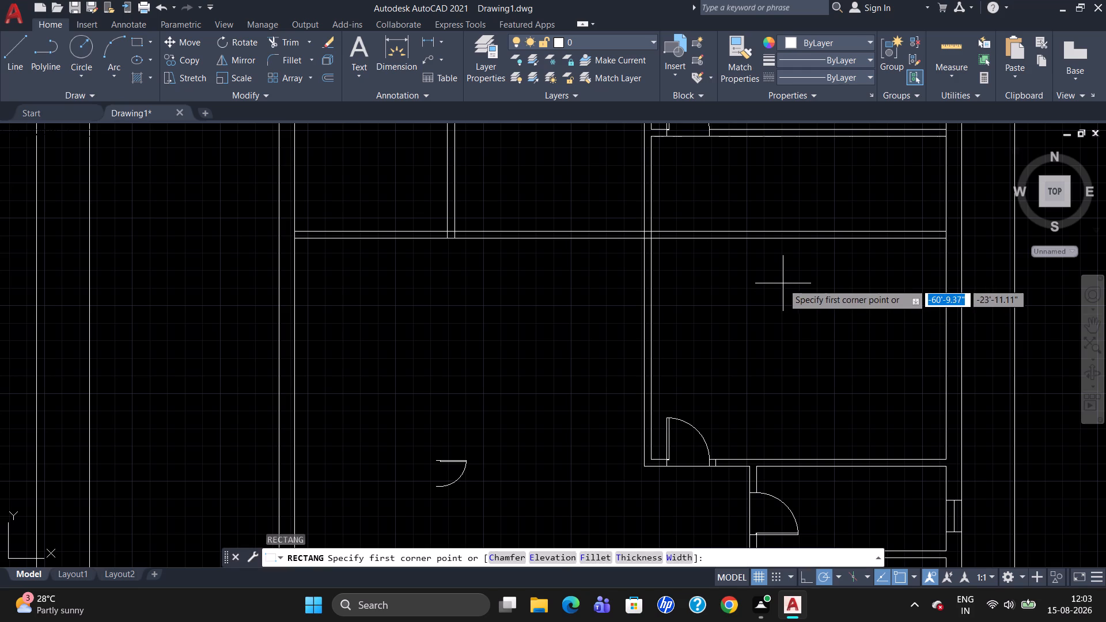
left_click(783, 283)
type("9\"")
key("Tab")
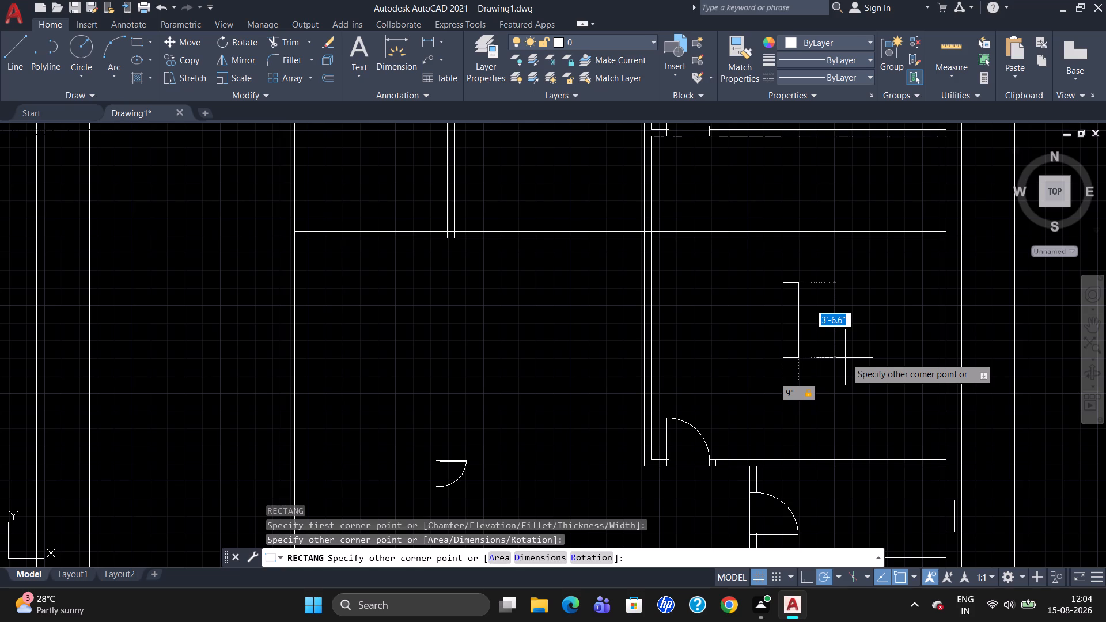
key("4")
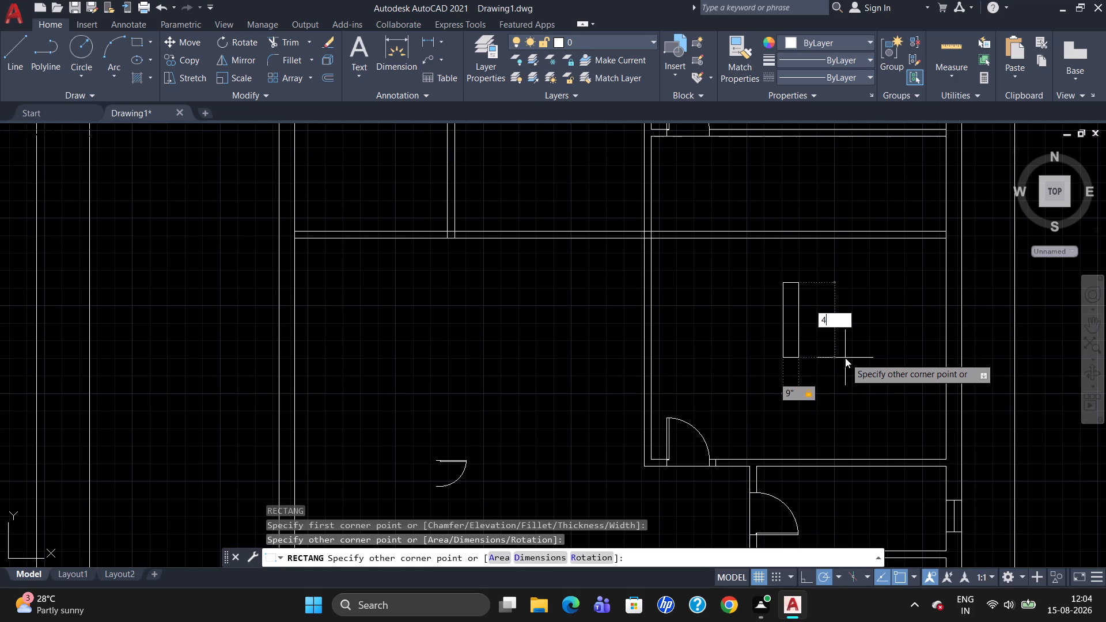
key("BackSpace")
type("54")
key("shift+quotedbl")
key("Return")
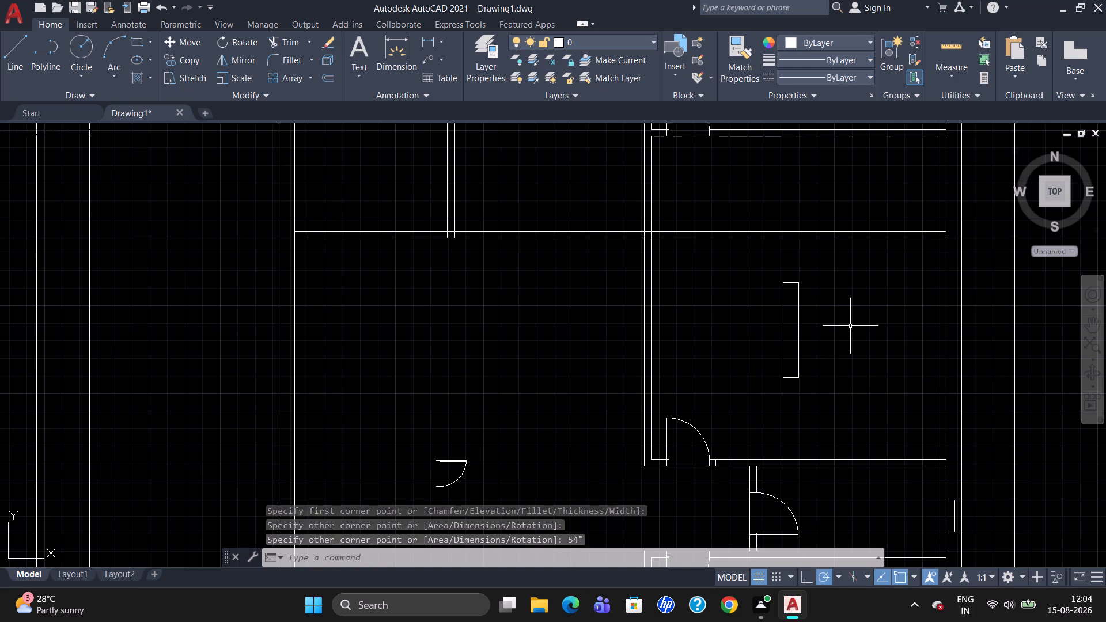
Draw a line down the middle of the new rectangle between the midpoints of its two short sides.
key("l")
key("Return")
key("m")
type("2p")
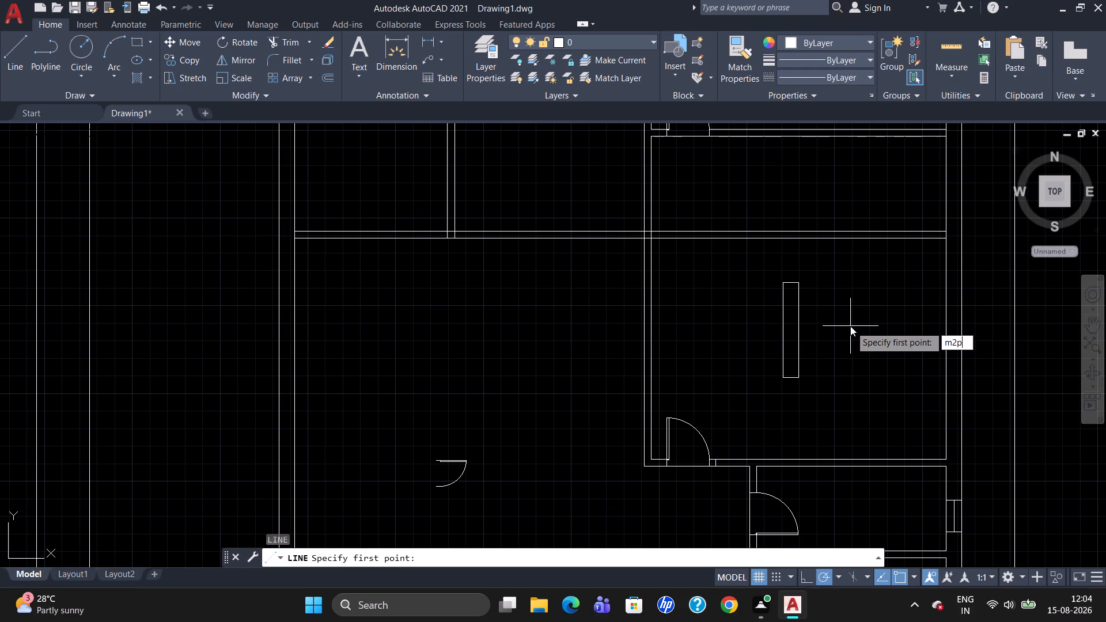
key("Return")
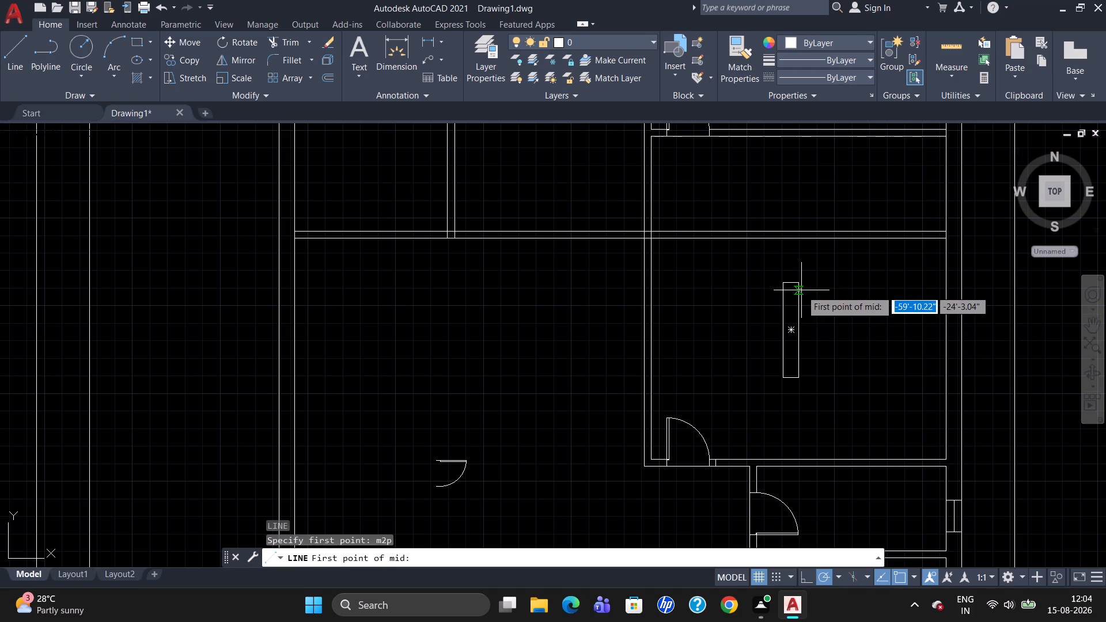
left_click(800, 282)
left_click(780, 282)
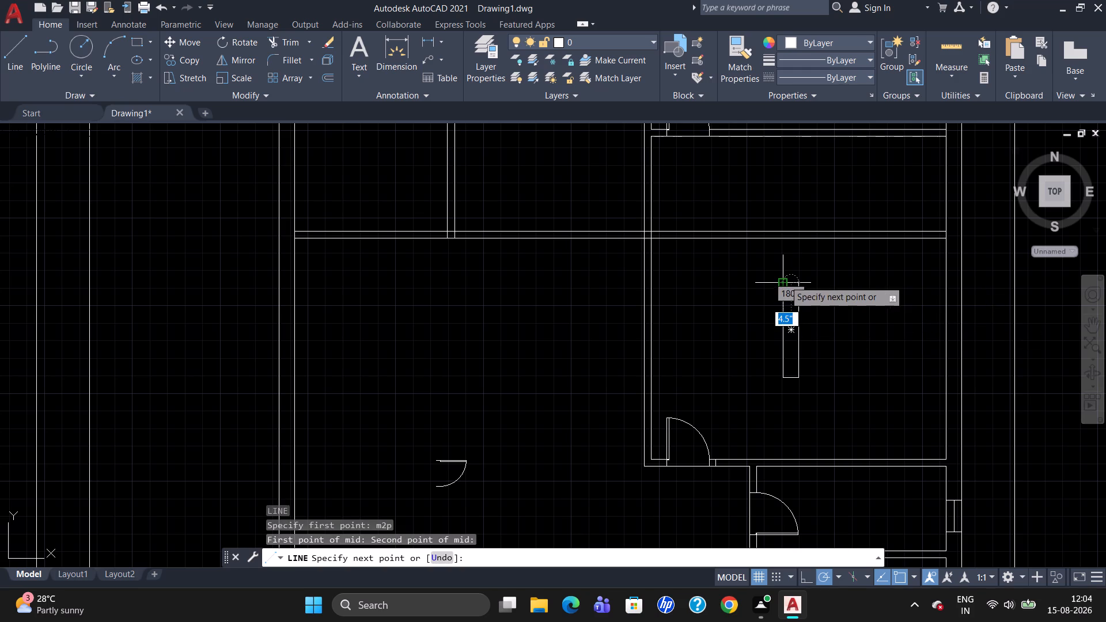
left_click(790, 378)
key("Escape")
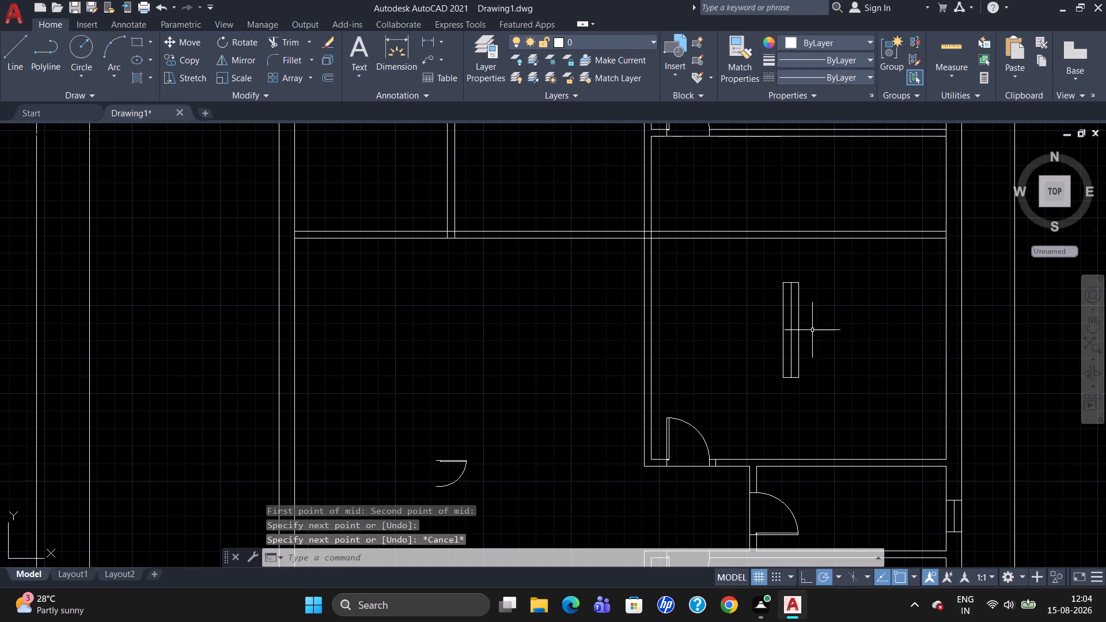
Group the rectangle and its middle line into a single window symbol.
left_click_drag(844, 327, 752, 358)
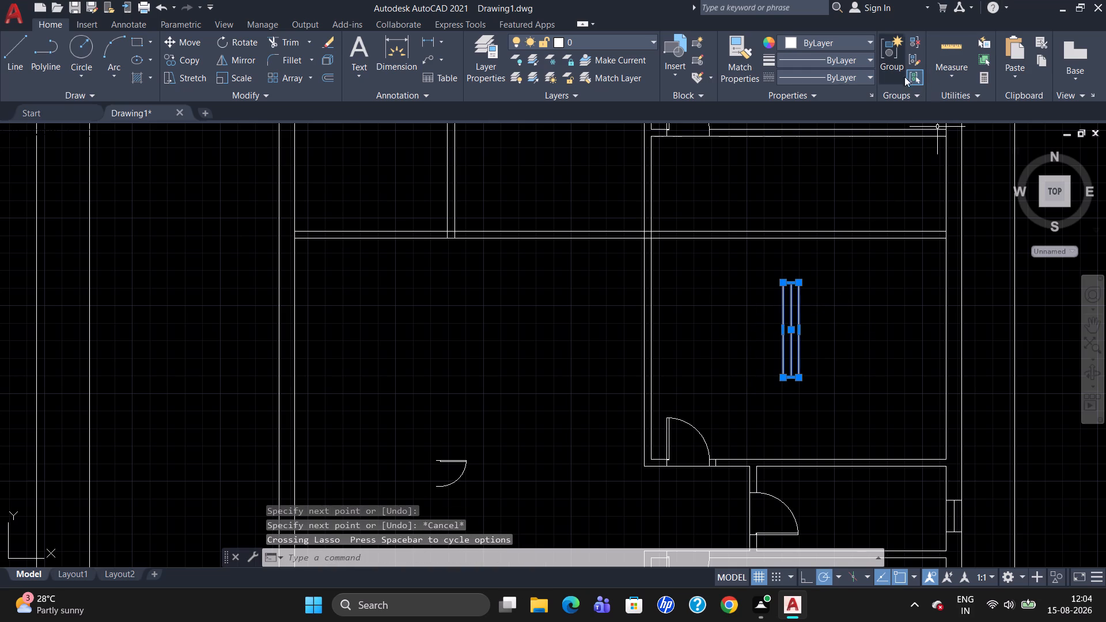
left_click(894, 70)
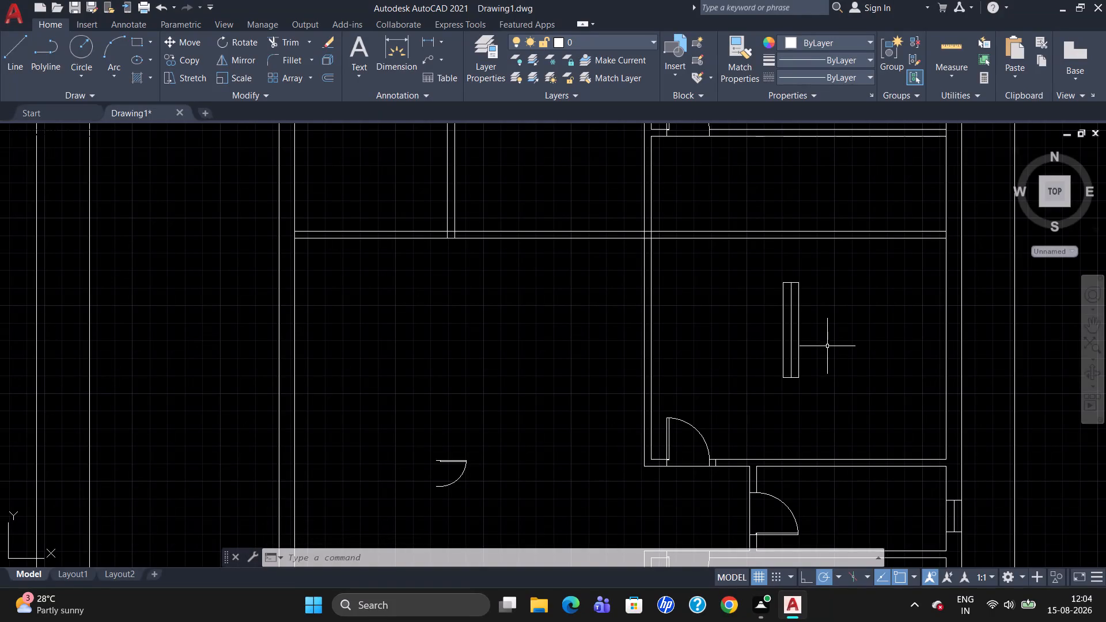
Move the grouped window by its northeast corner into the east wall of the room north of the passage.
key("m")
key("Return")
left_click(800, 308)
key("Return")
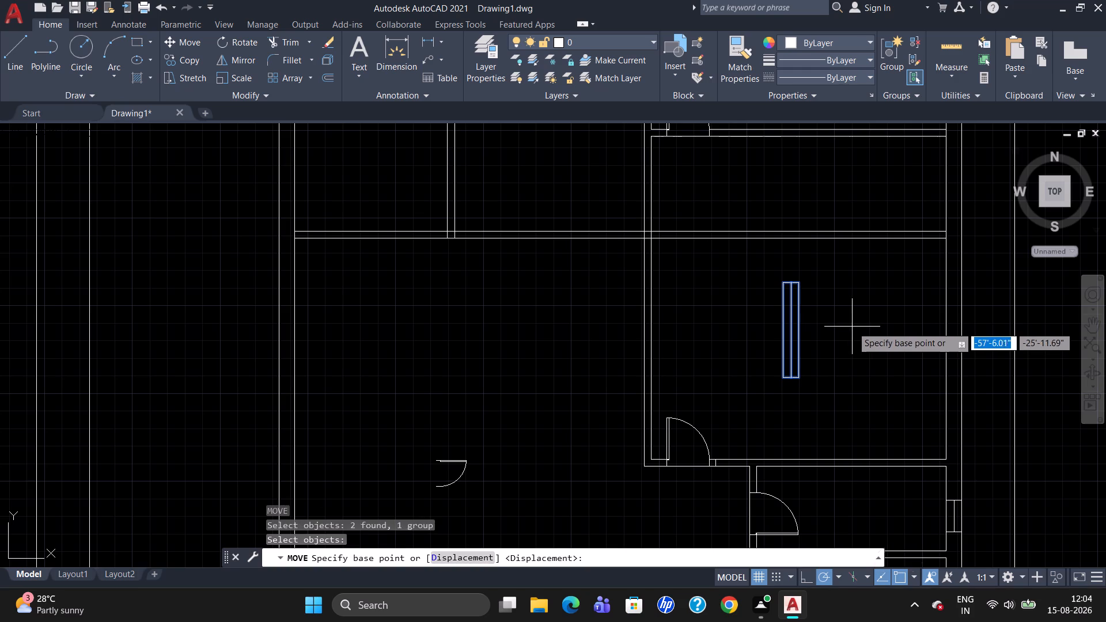
left_click(800, 282)
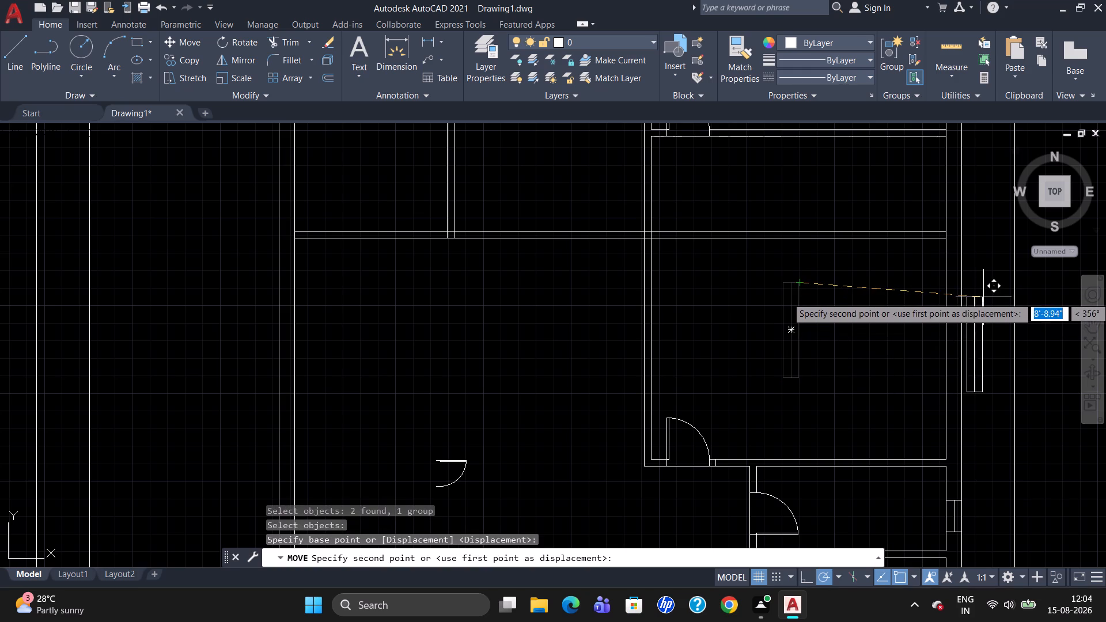
scroll(971, 294, "up", 1)
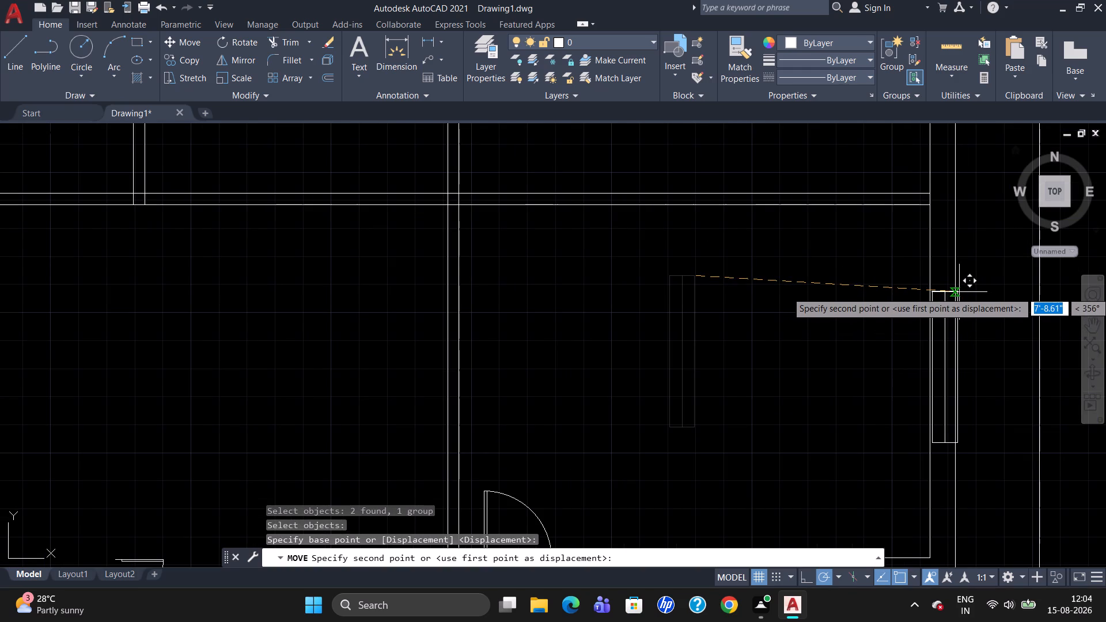
left_click(957, 294)
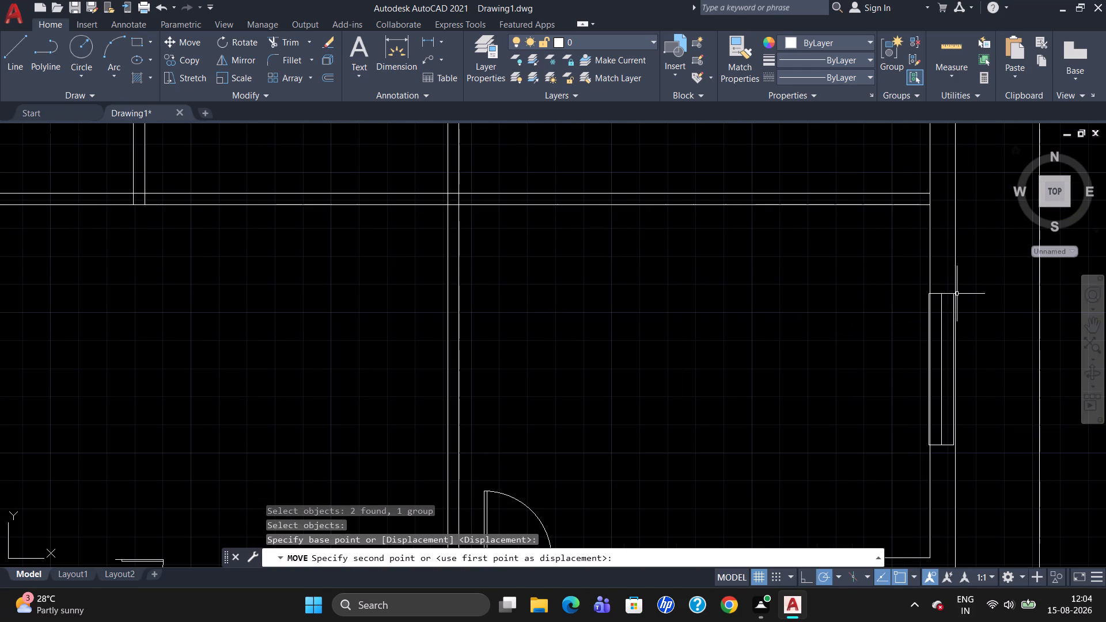
key("Escape")
Shift the window by its northeast corner onto the east wall's outer face line, fitting it within the wall thickness.
left_click(946, 292)
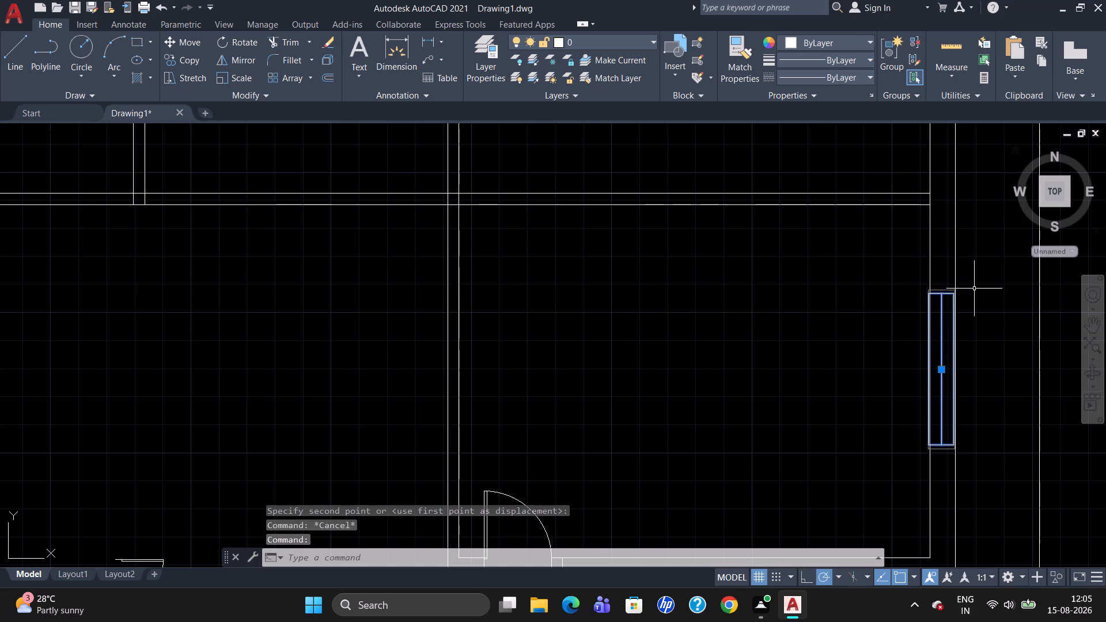
key("m")
key("Return")
scroll(974, 289, "up", 2)
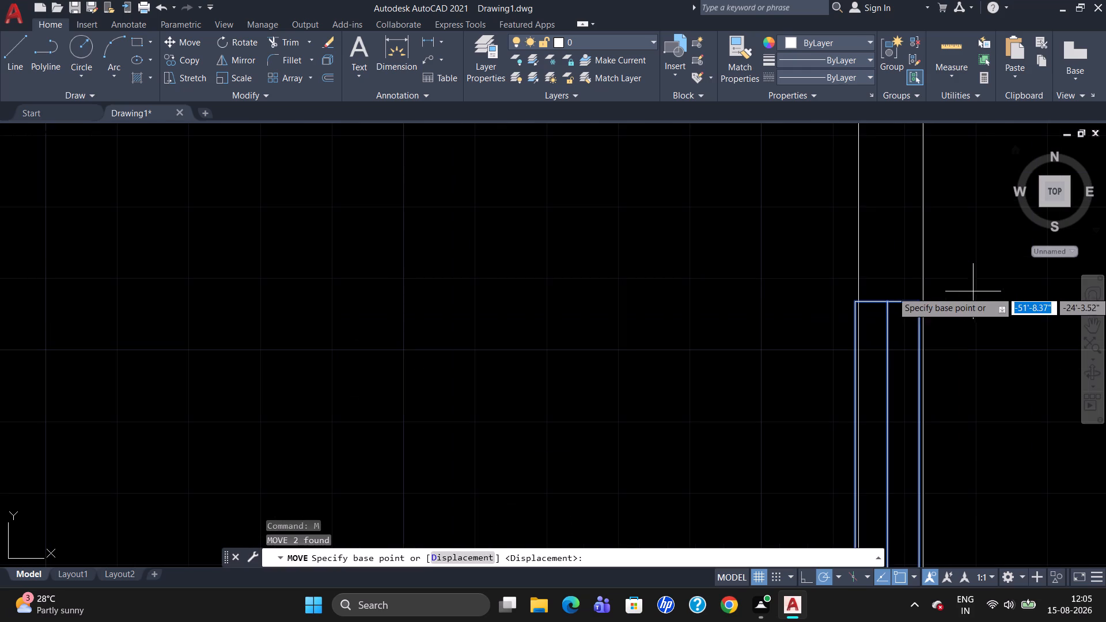
left_click(915, 299)
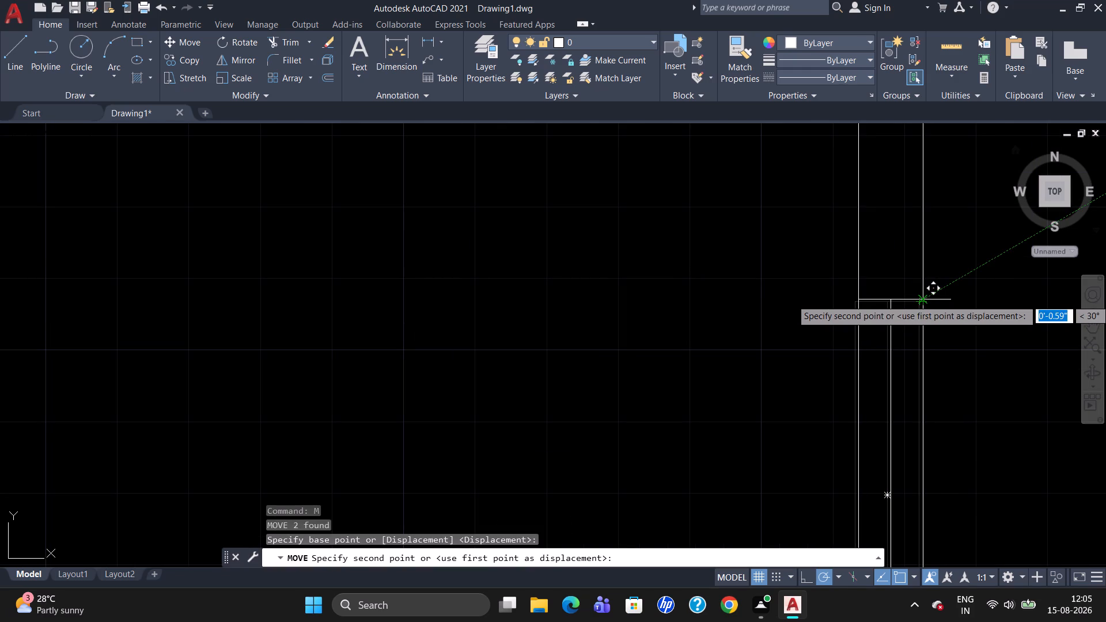
left_click(926, 299)
scroll(970, 285, "down", 4)
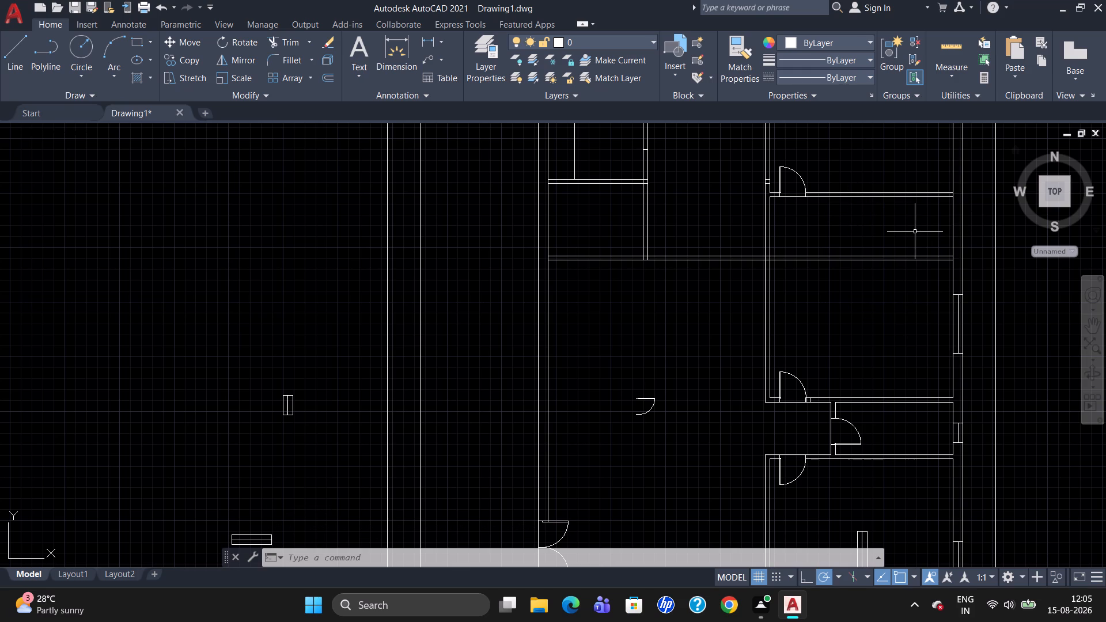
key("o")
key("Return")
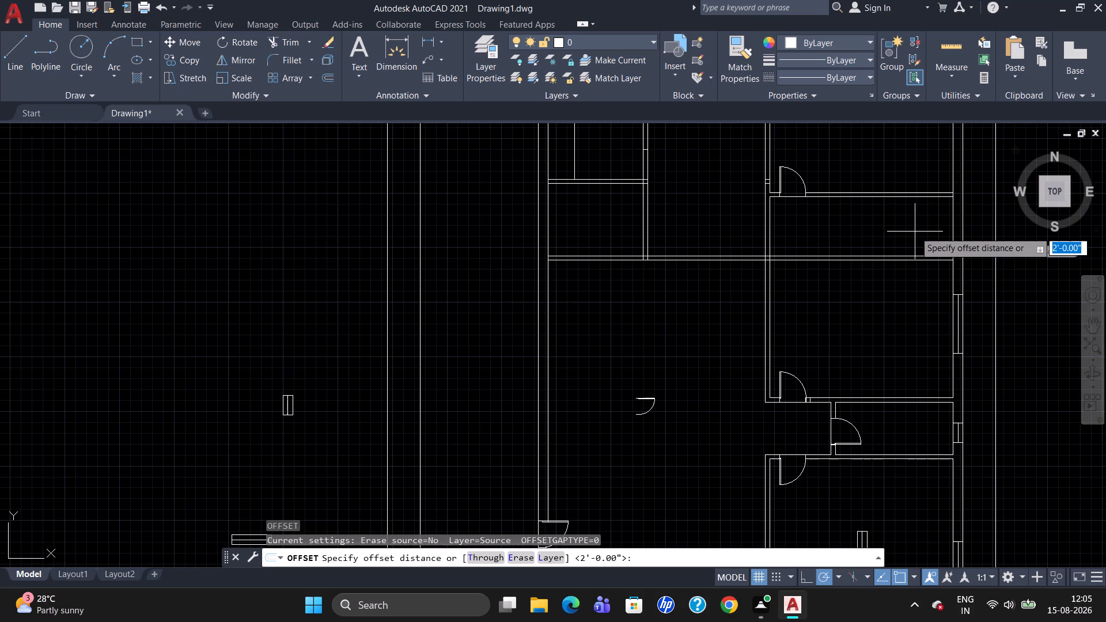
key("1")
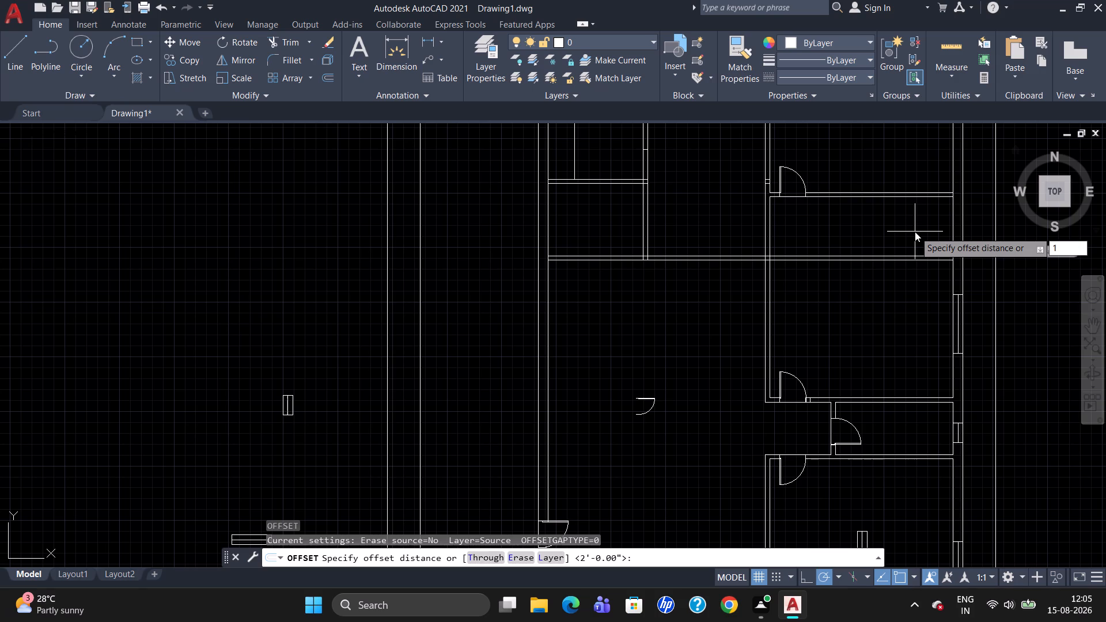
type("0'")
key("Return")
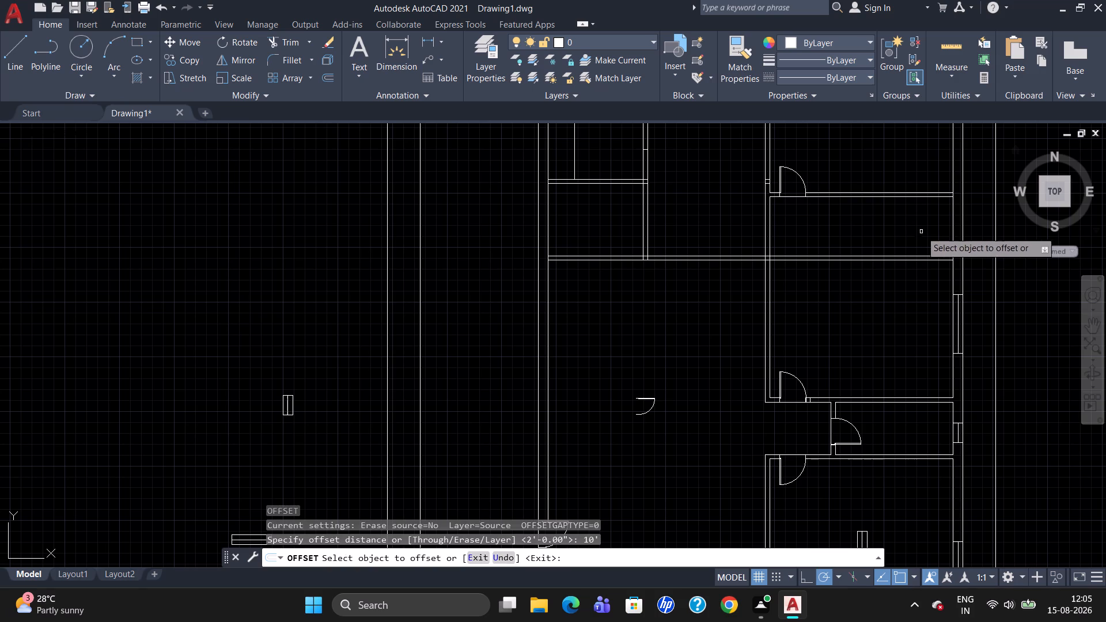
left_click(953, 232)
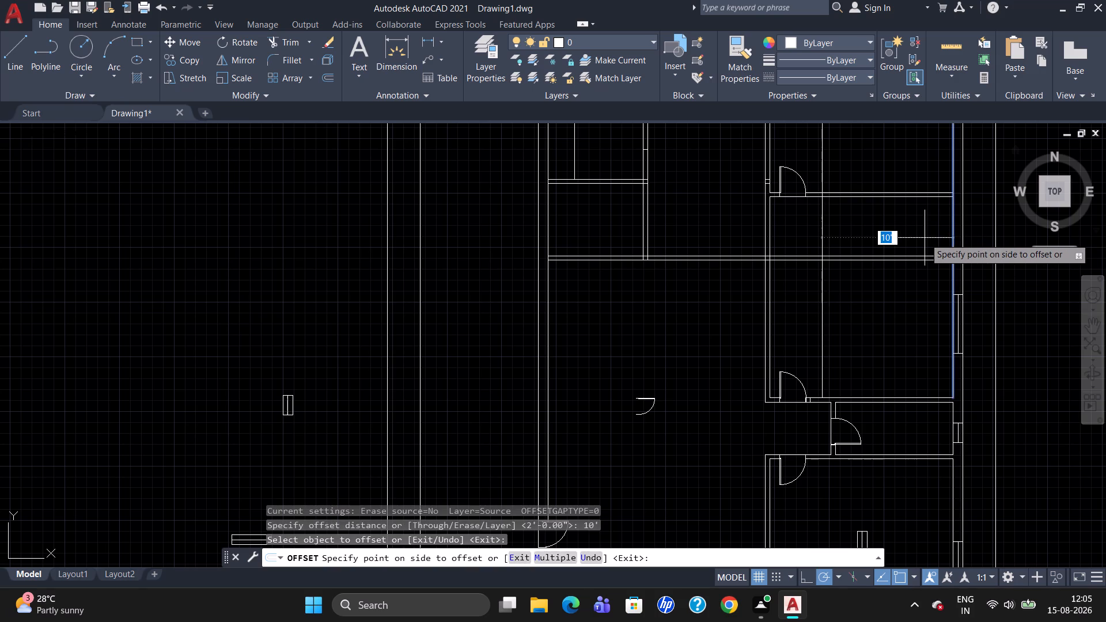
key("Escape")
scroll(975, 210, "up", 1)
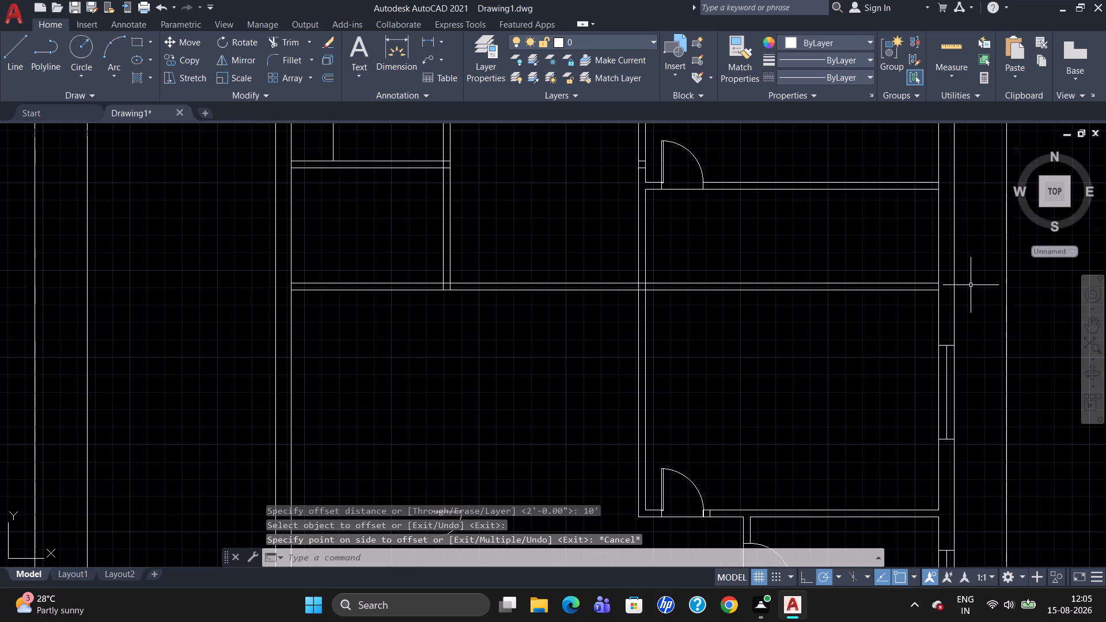
Trim the east wall's inner face line where the two partitions bounding the narrow room south of the northeast room meet it.
type("tr")
key("Return")
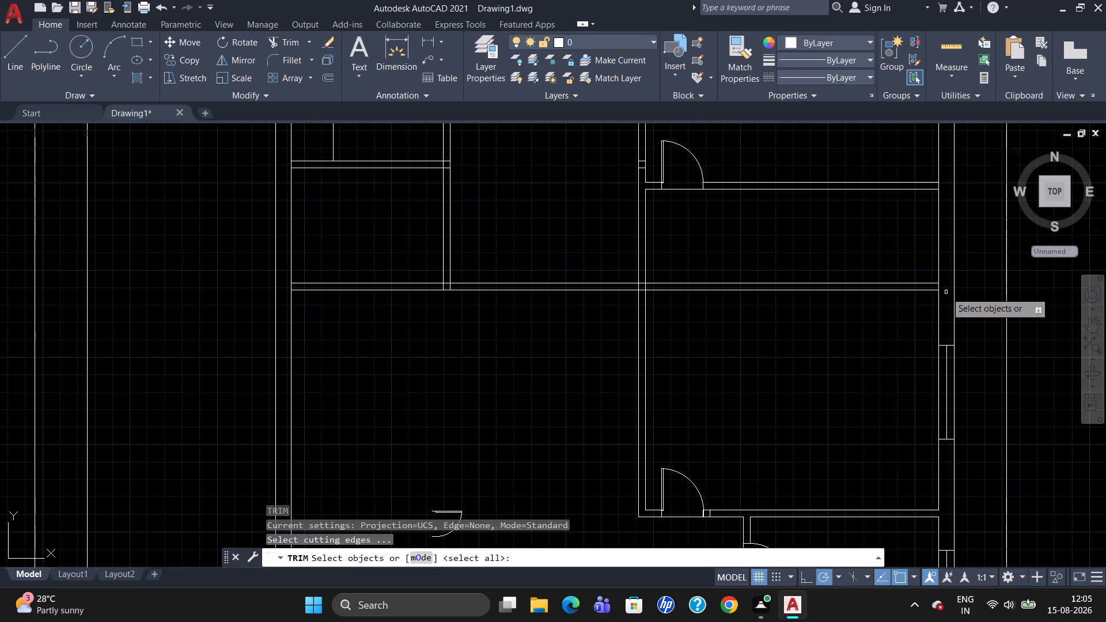
scroll(948, 282, "up", 2)
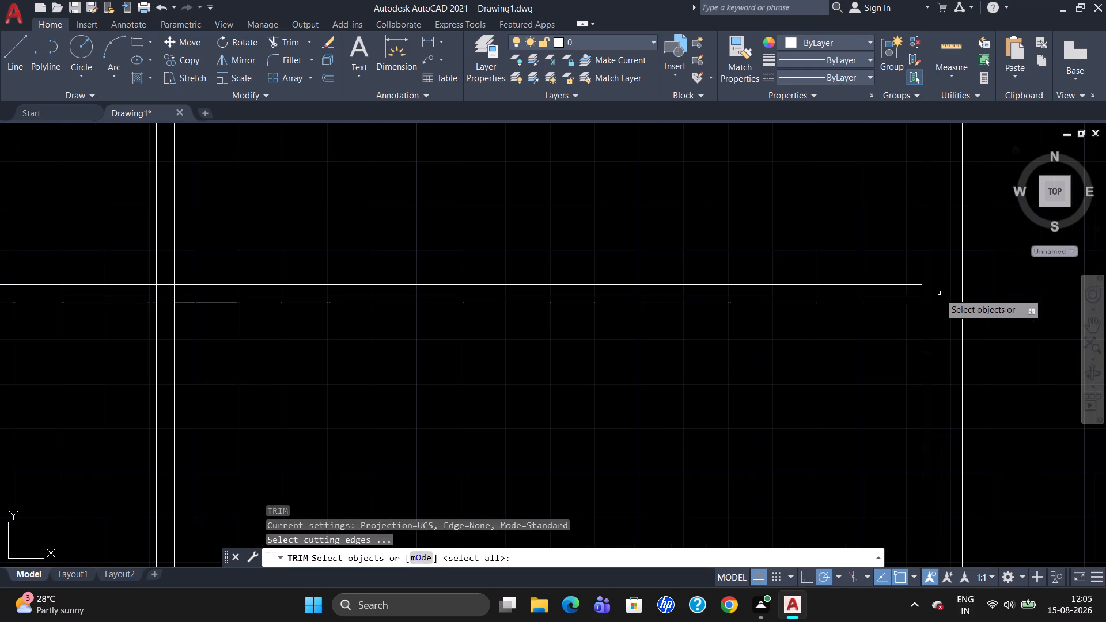
key("Return")
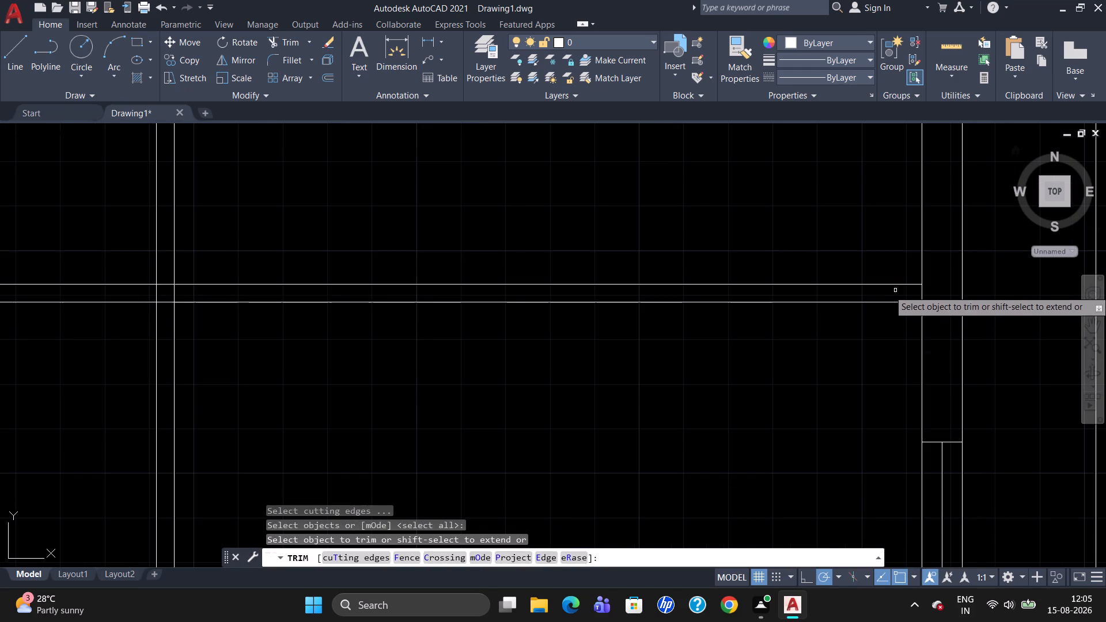
left_click(923, 294)
scroll(952, 250, "down", 2)
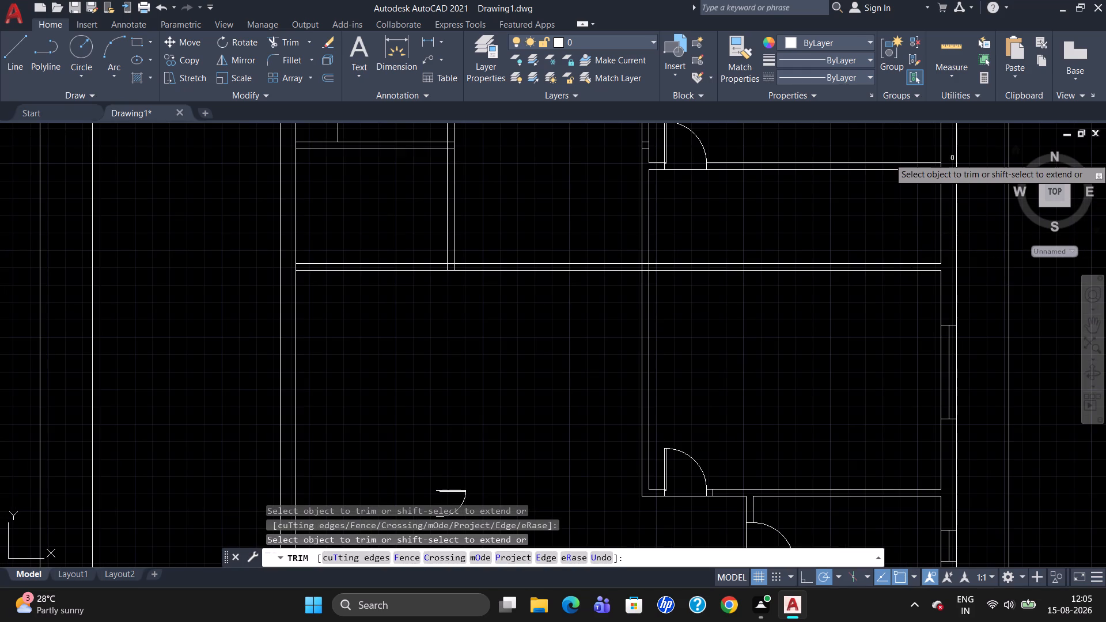
left_click(940, 166)
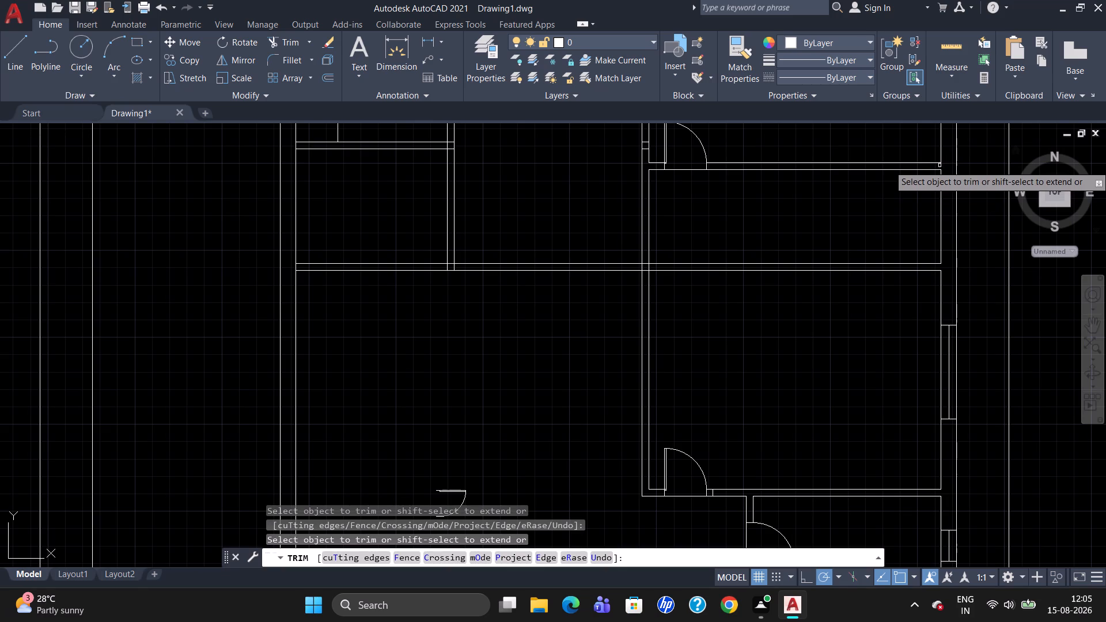
key("Escape")
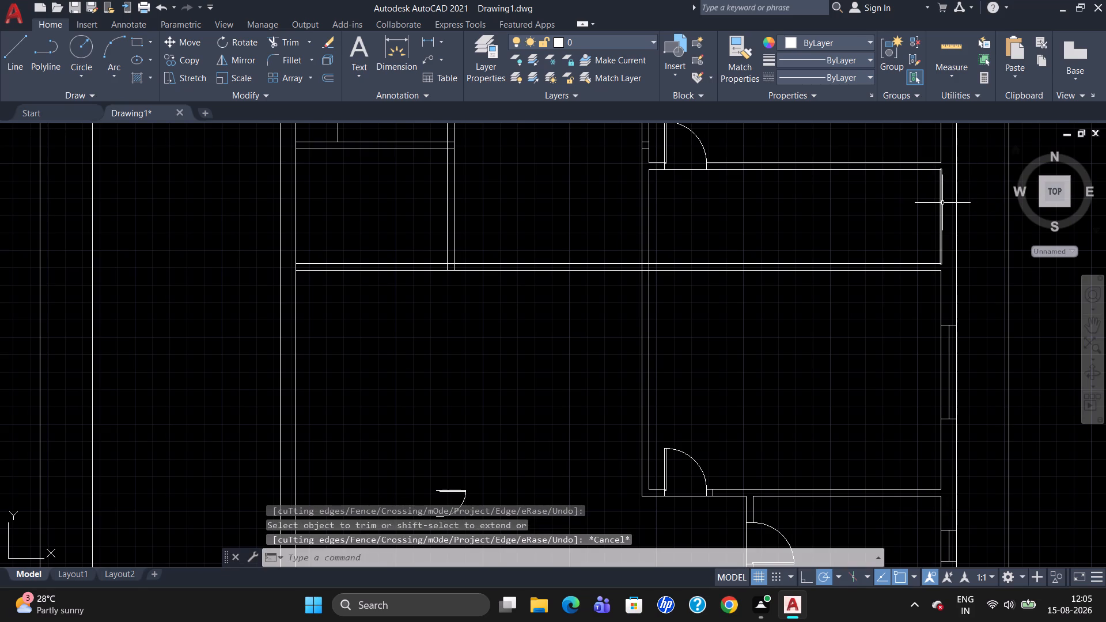
Add a 4" thick partition across the narrow room by offsetting its east wall line 10' west and the resulting line 4" further west.
key("o")
key("Return")
type("10'")
key("Return")
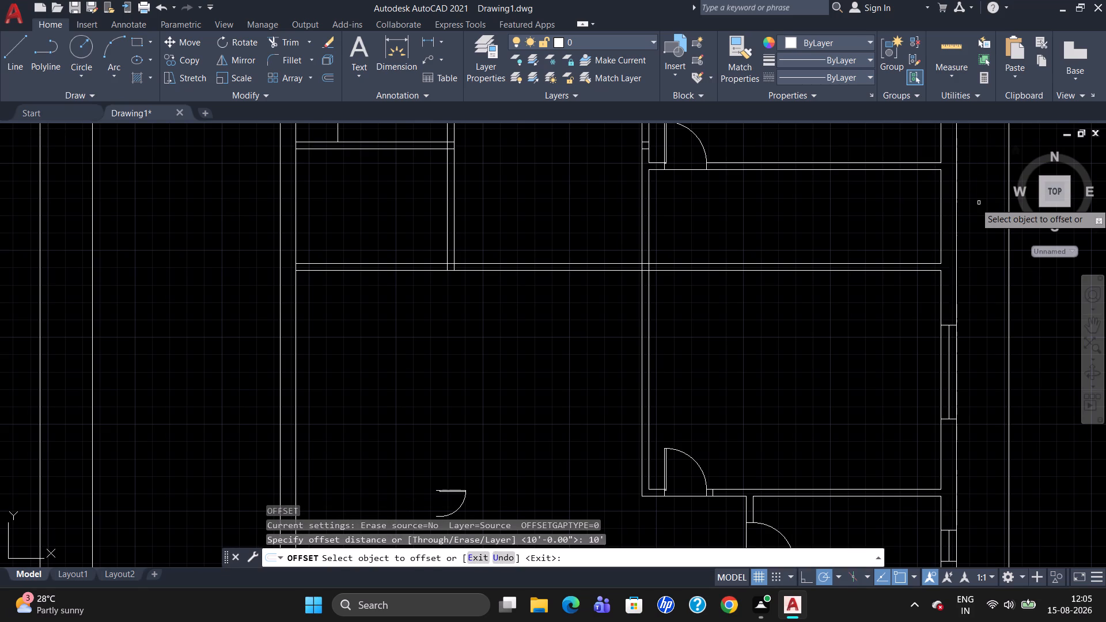
left_click(940, 225)
left_click(860, 240)
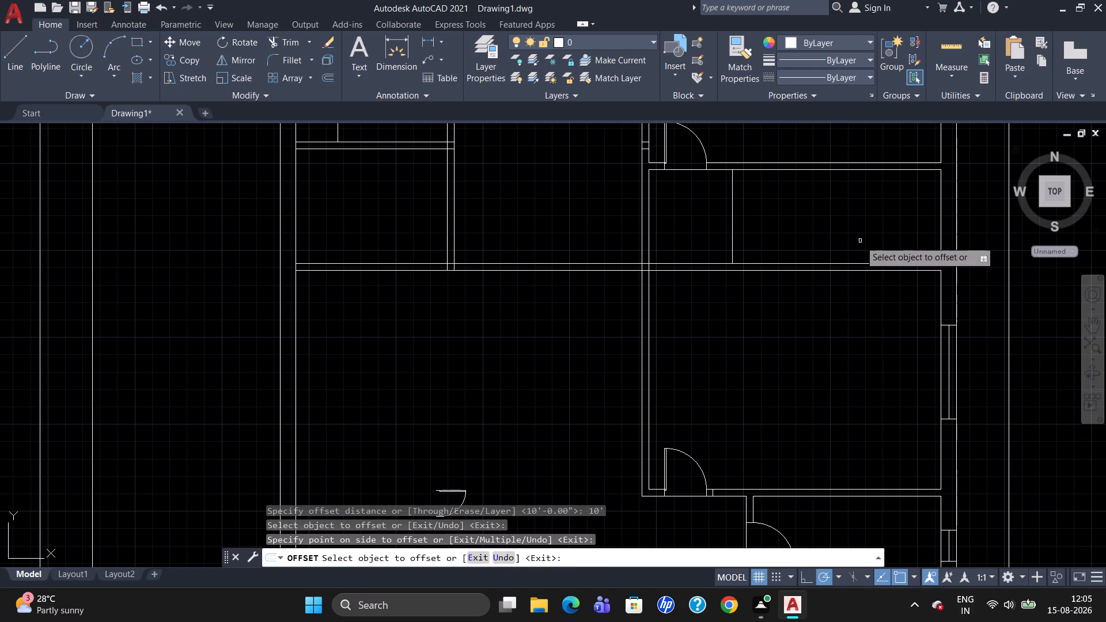
left_click(733, 231)
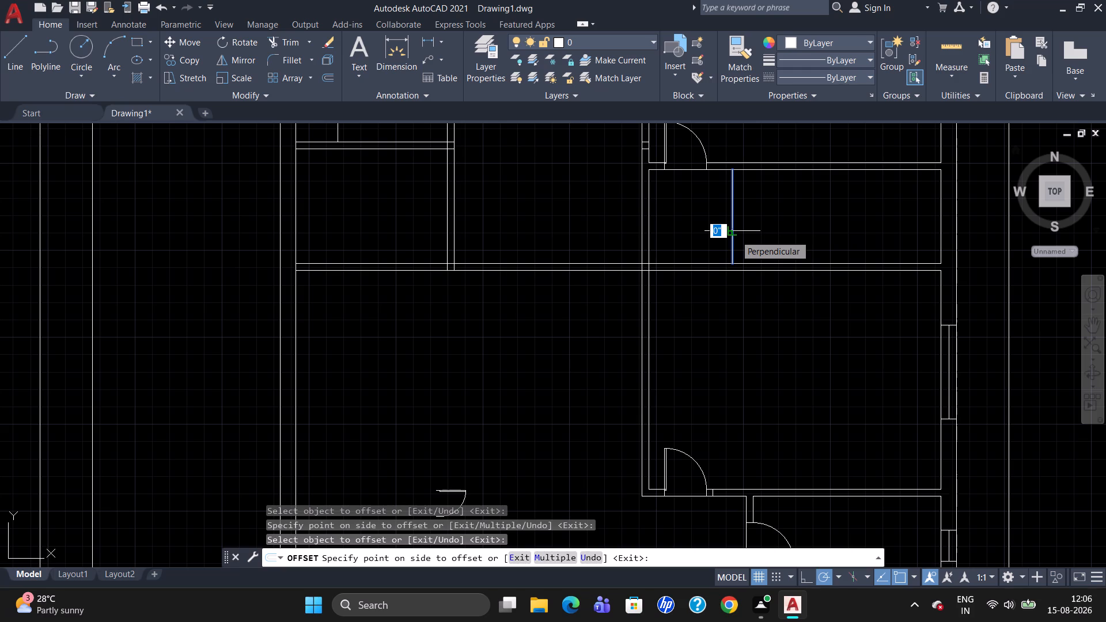
type("4:")
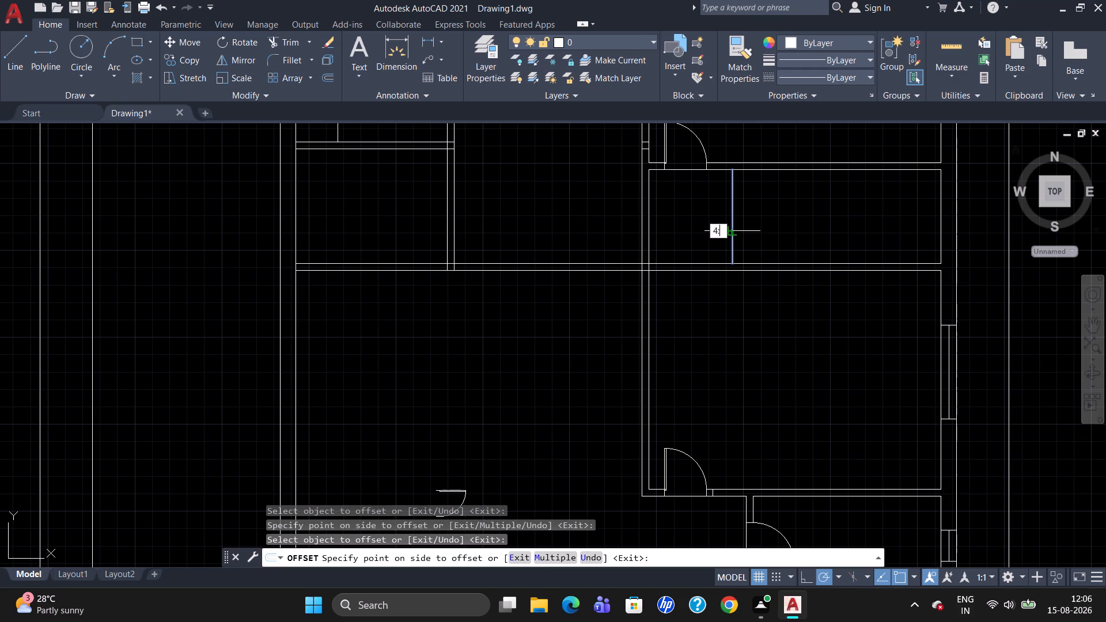
key("BackSpace")
key("shift+quotedbl")
key("Return")
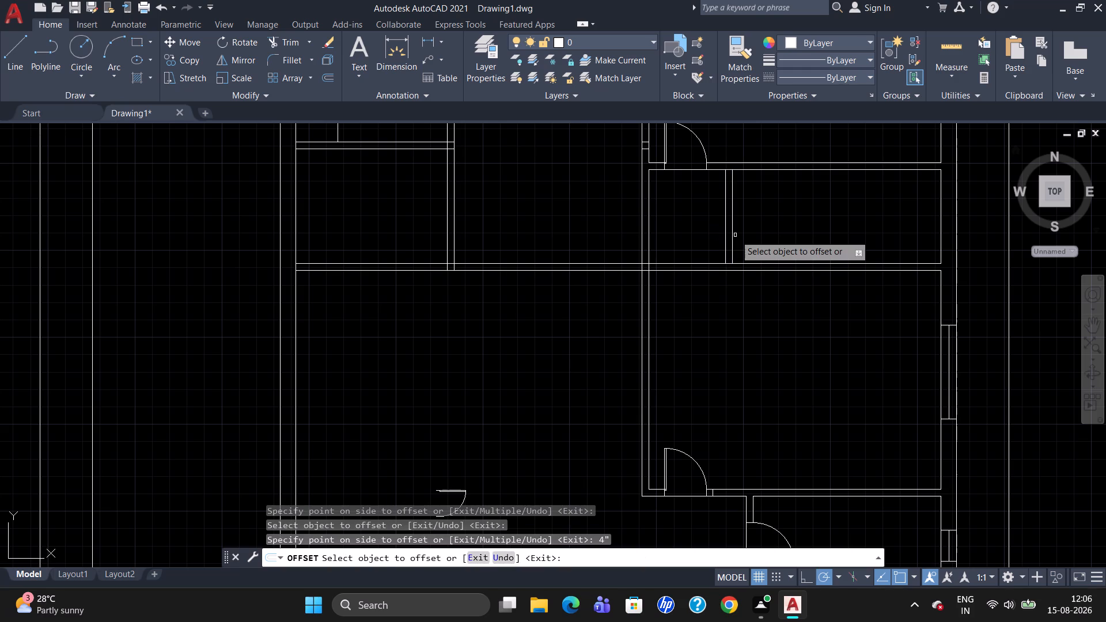
key("Escape")
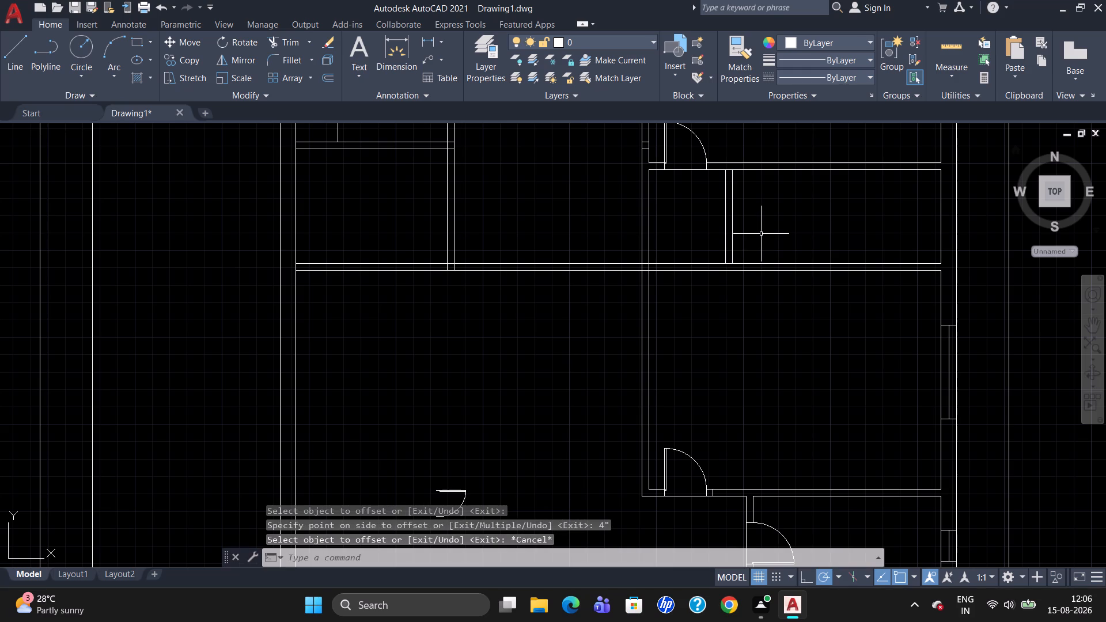
Trim the narrow room's north and south wall lines between the two faces of the new partition to open both junctions.
type("tr")
key("Return")
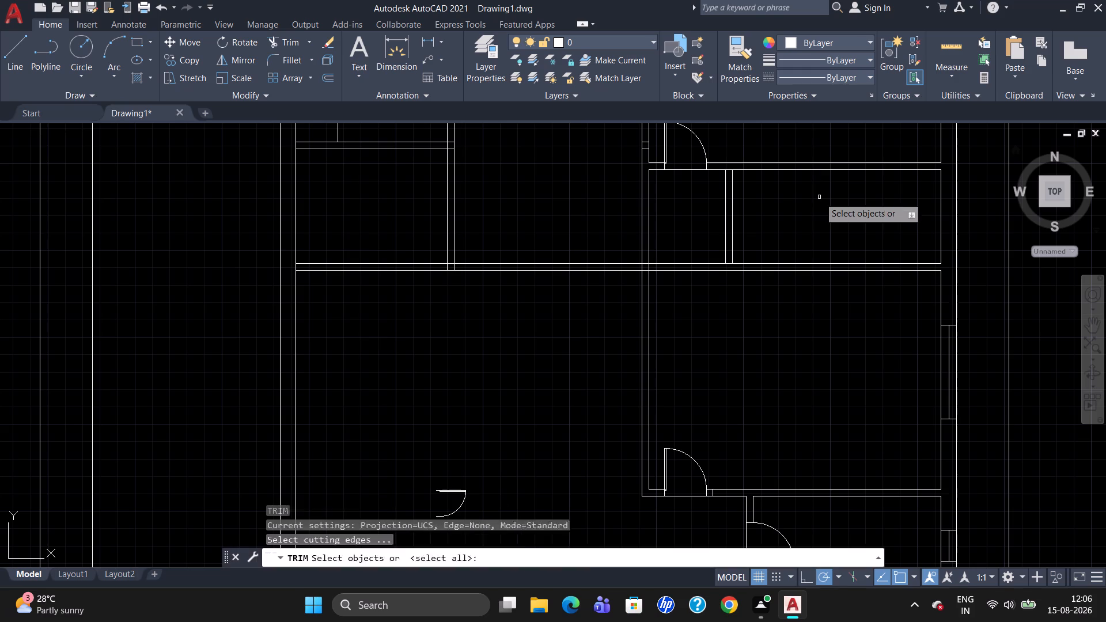
key("Return")
left_click(729, 264)
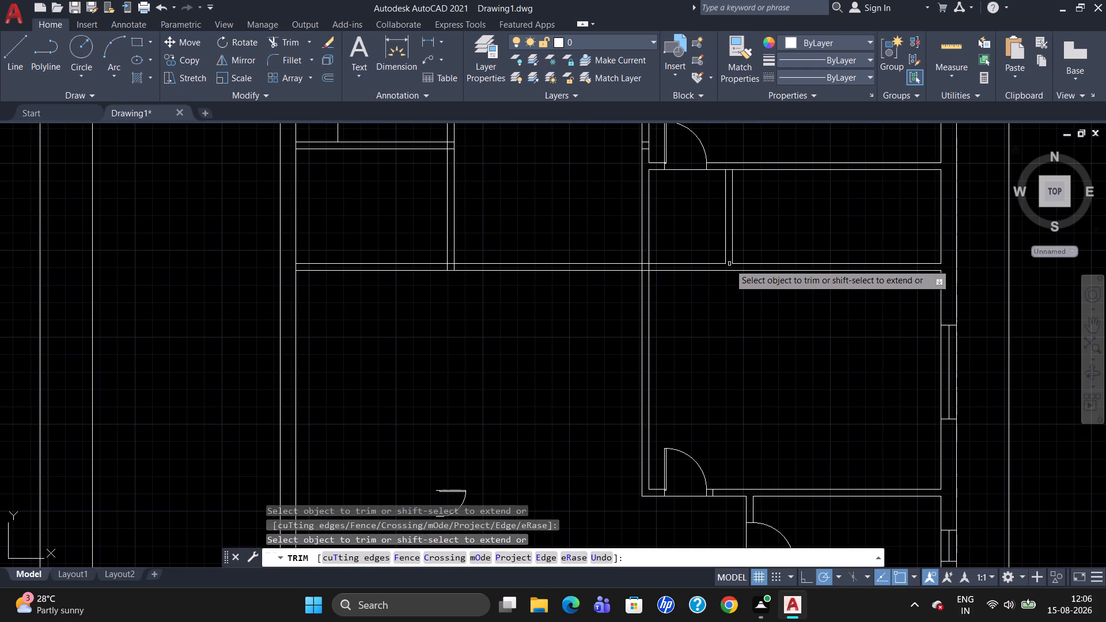
left_click(728, 170)
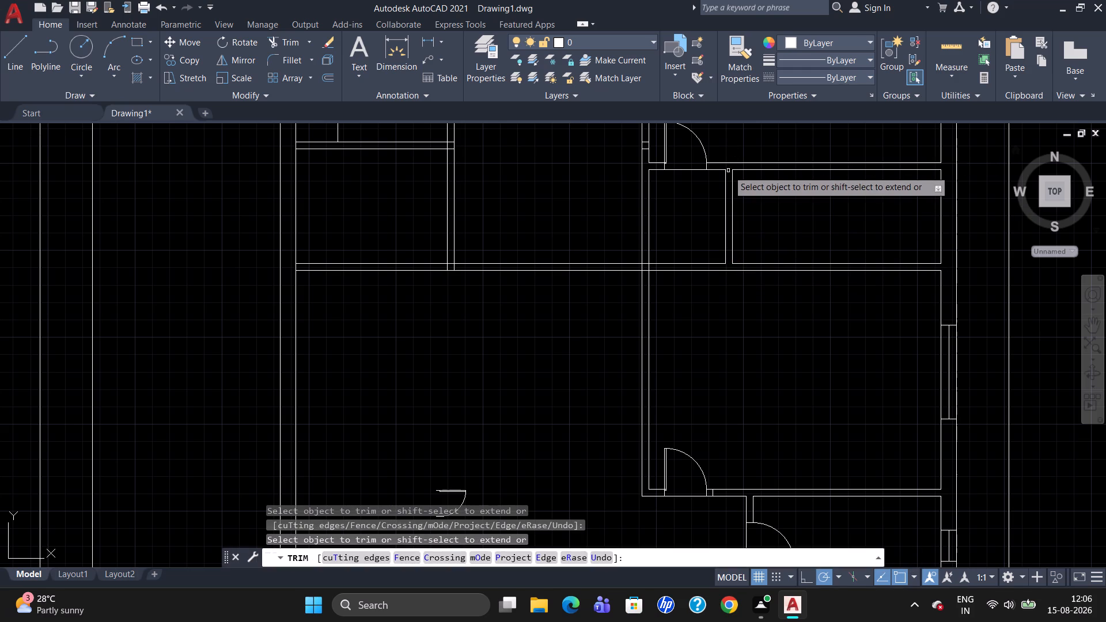
key("Escape")
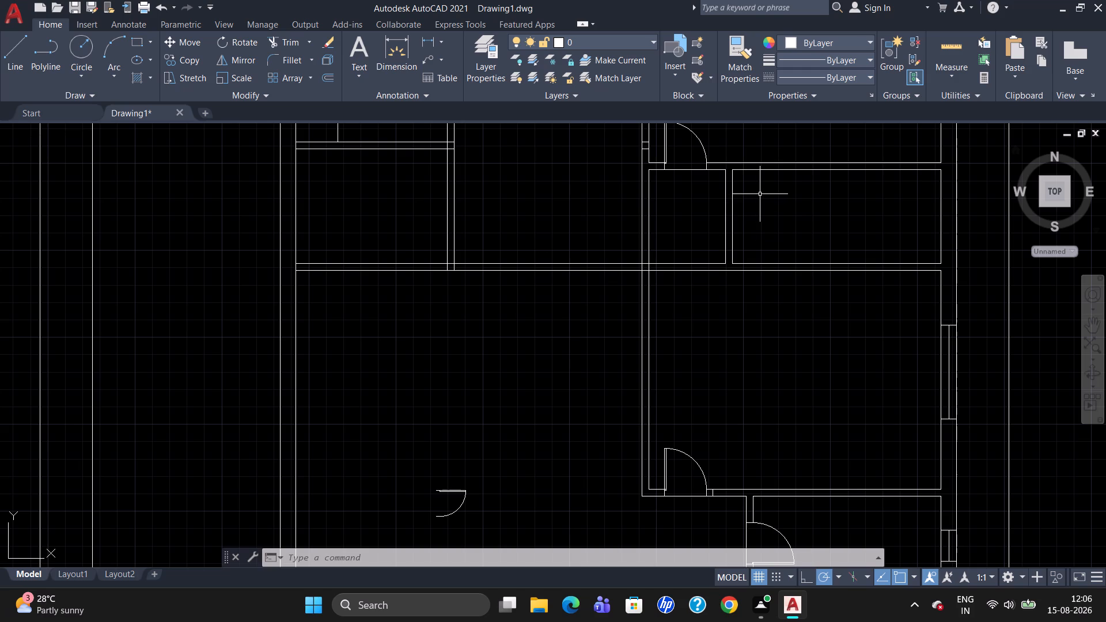
Draw a door jamb line across the narrow room's north wall, tracked 9" east of the new partition's northeast corner.
key("l")
key("Return")
type("tk")
key("Return")
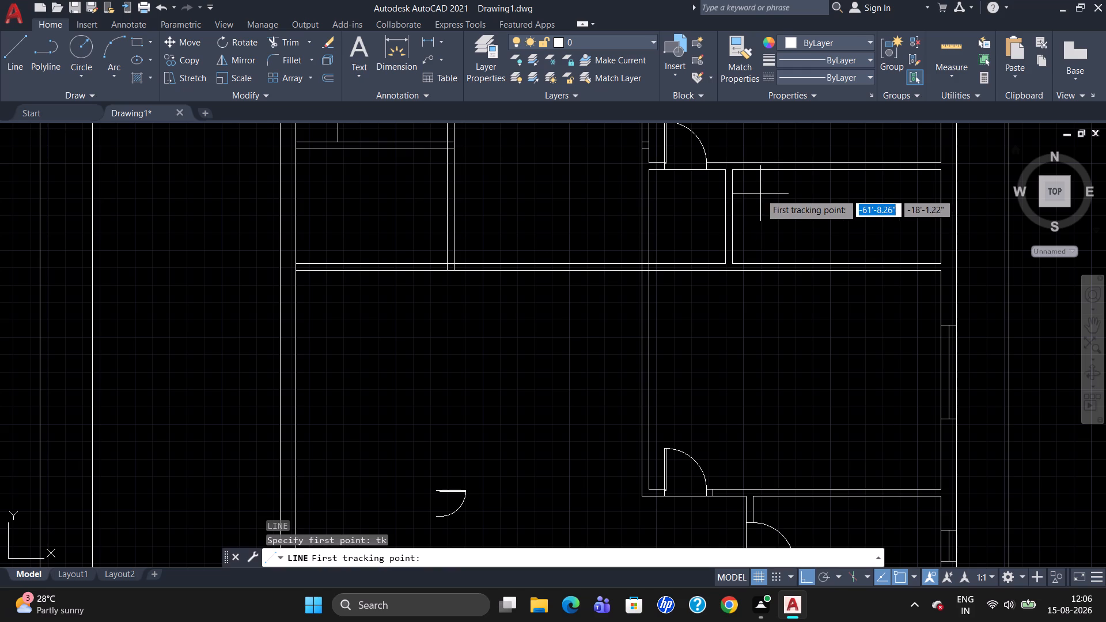
left_click(731, 170)
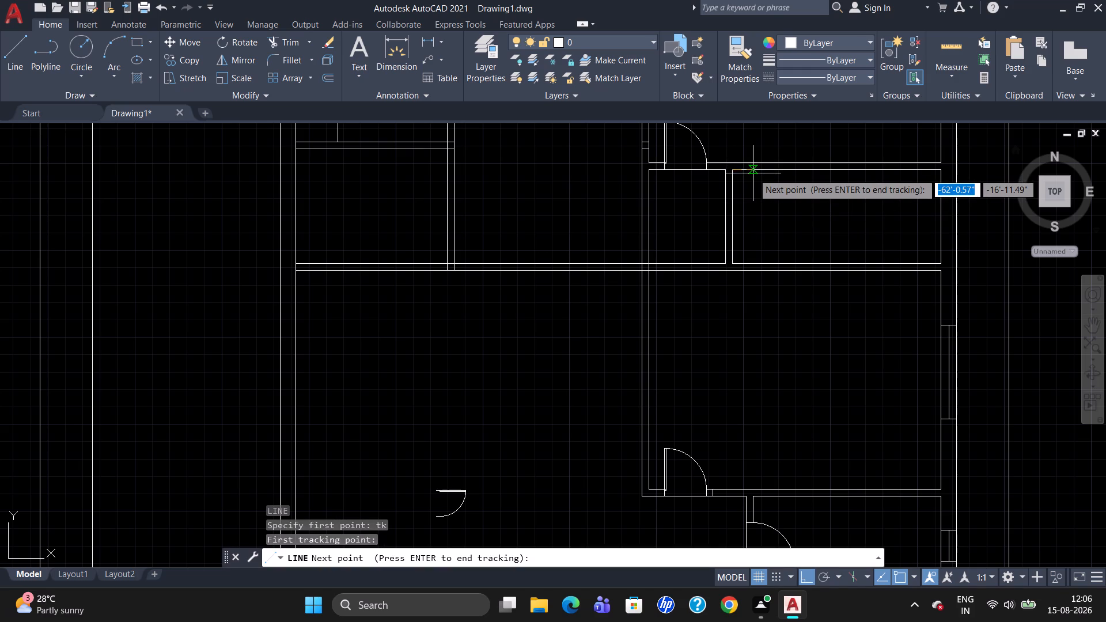
type("9\"")
key("Return")
key("Return")
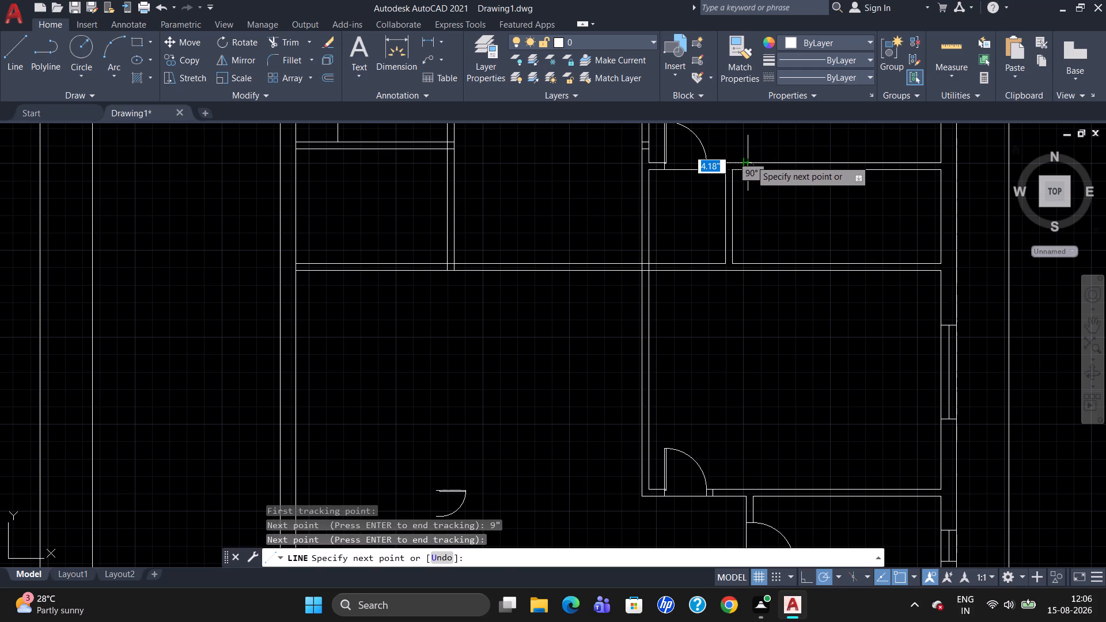
left_click(749, 162)
key("Escape")
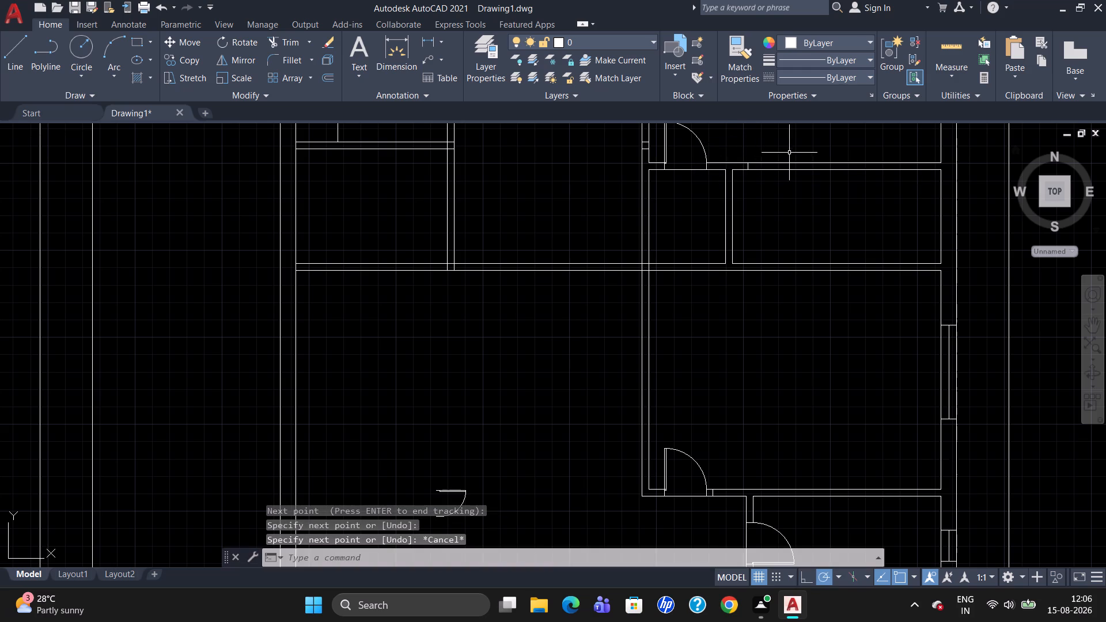
Offset the new jamb line 2' east to mark the door opening's other side.
scroll(790, 146, "up", 2)
key("o")
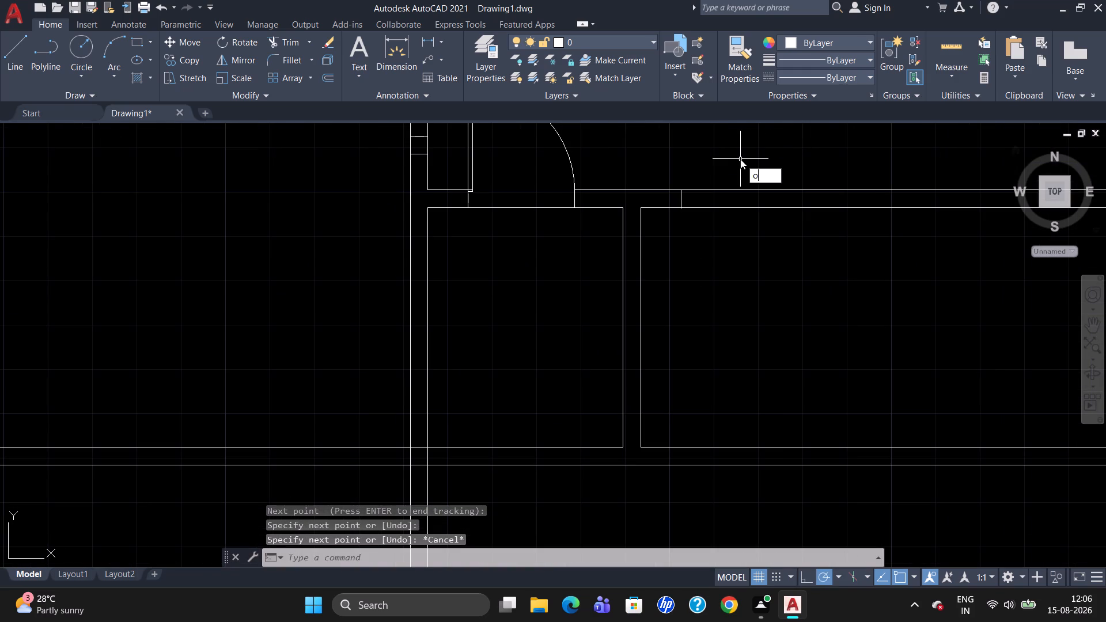
key("Return")
type("2'")
key("Return")
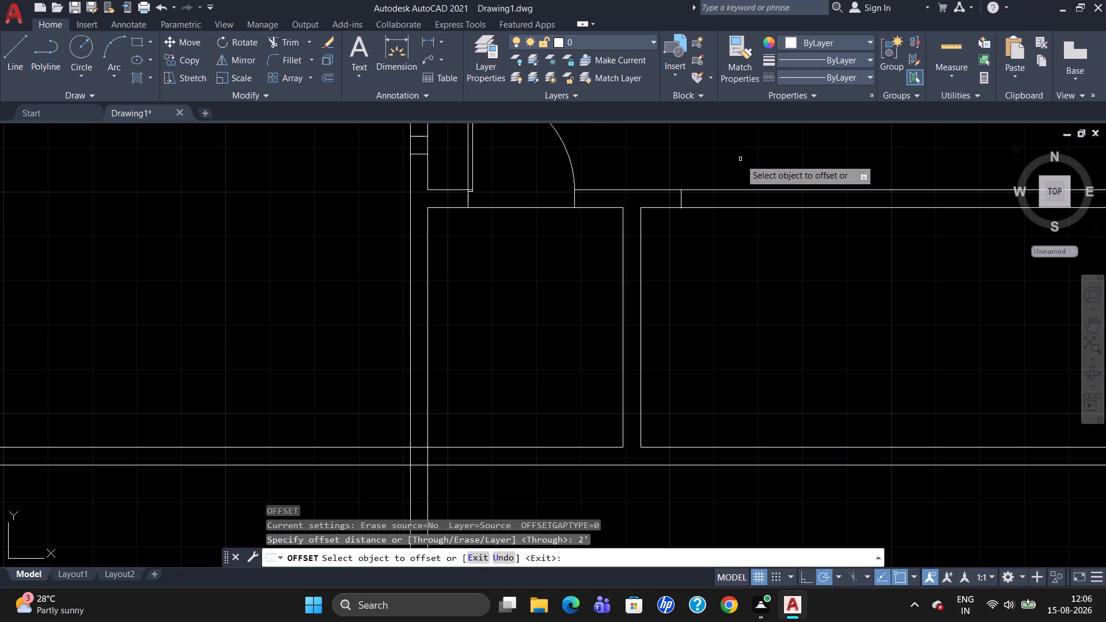
left_click(681, 199)
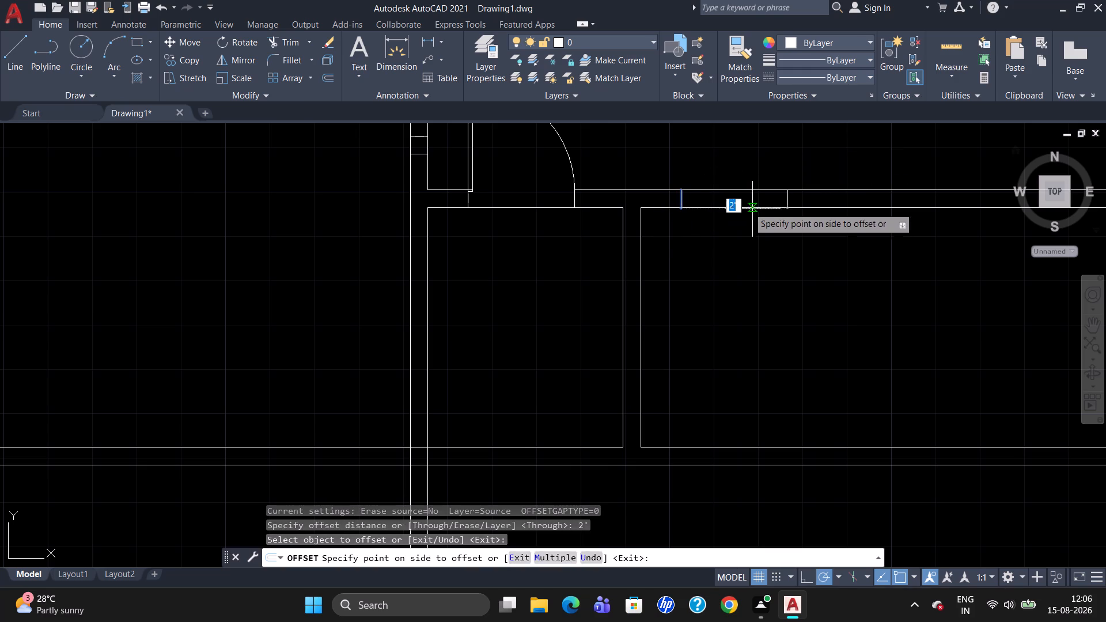
left_click(768, 216)
key("Escape")
Mirror the small loose door symbol in the northeast room about a horizontal line below it, keeping the original.
scroll(761, 231, "down", 1)
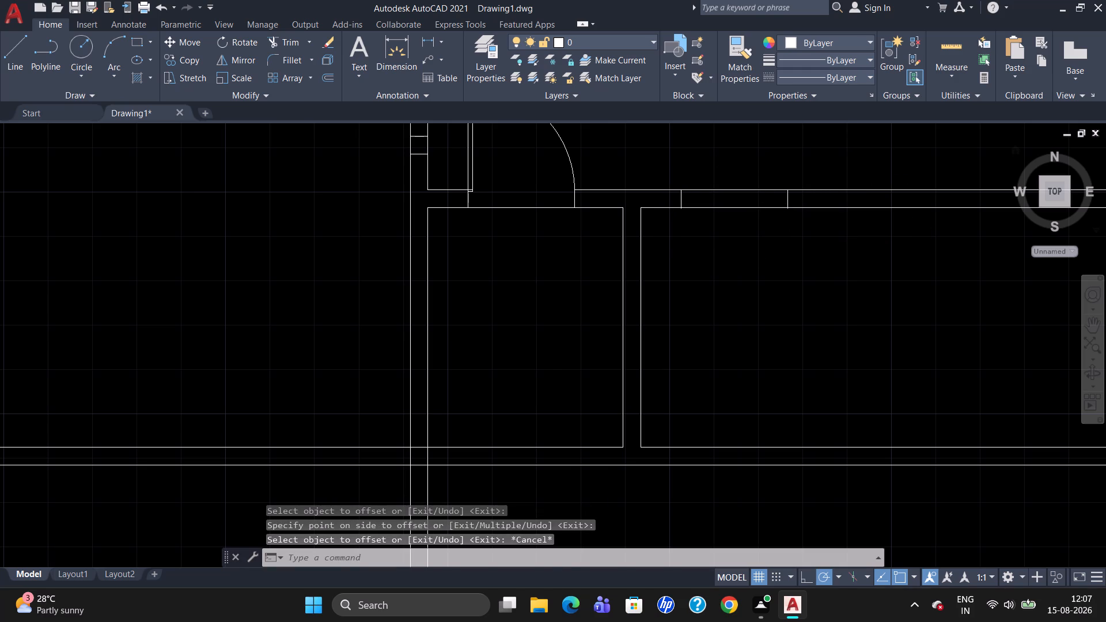
scroll(784, 261, "down", 1)
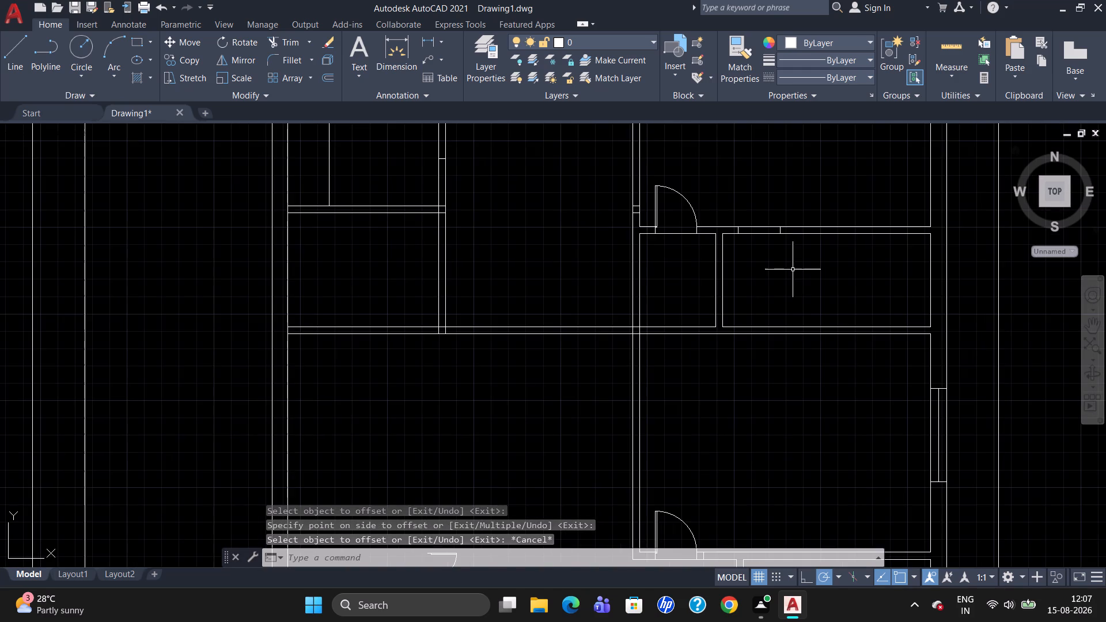
scroll(819, 354, "down", 2)
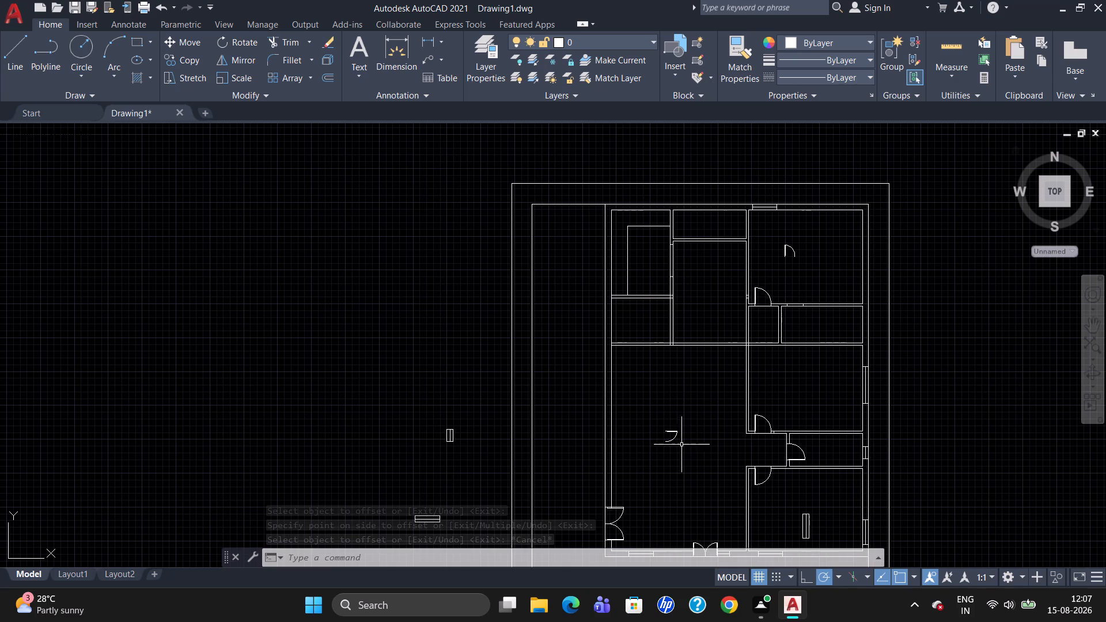
scroll(867, 202, "up", 2)
scroll(802, 299, "down", 1)
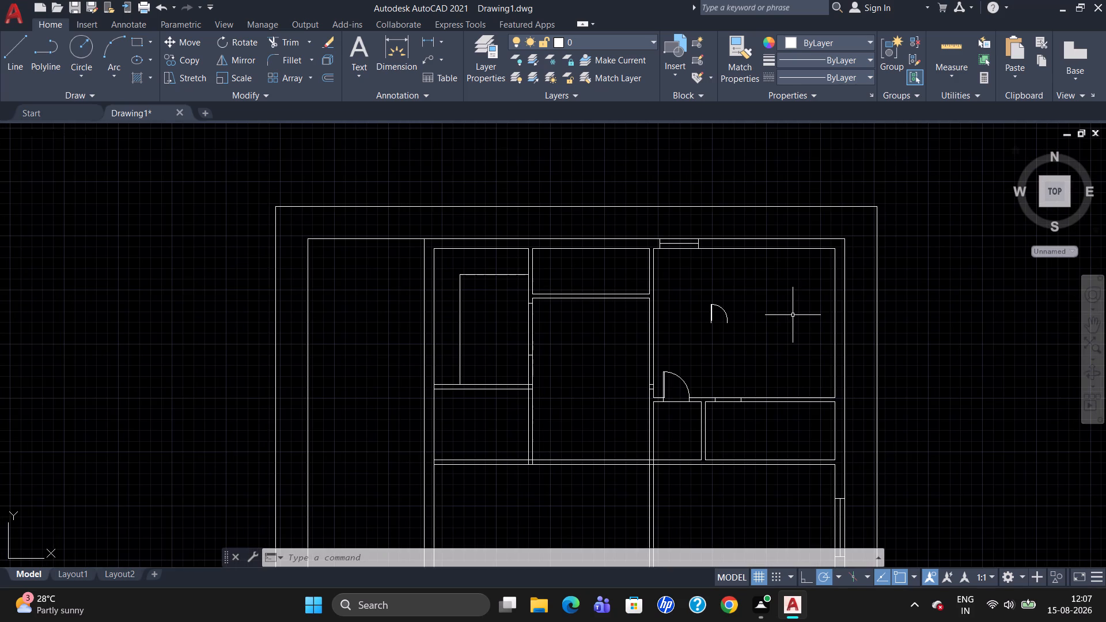
scroll(760, 396, "up", 1)
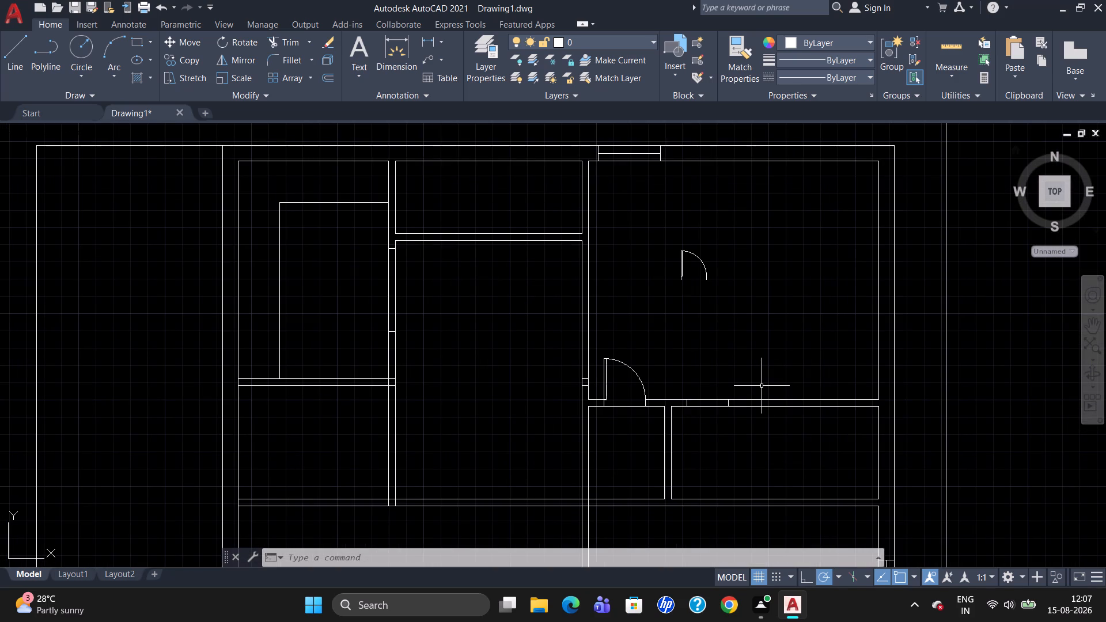
left_click(681, 262)
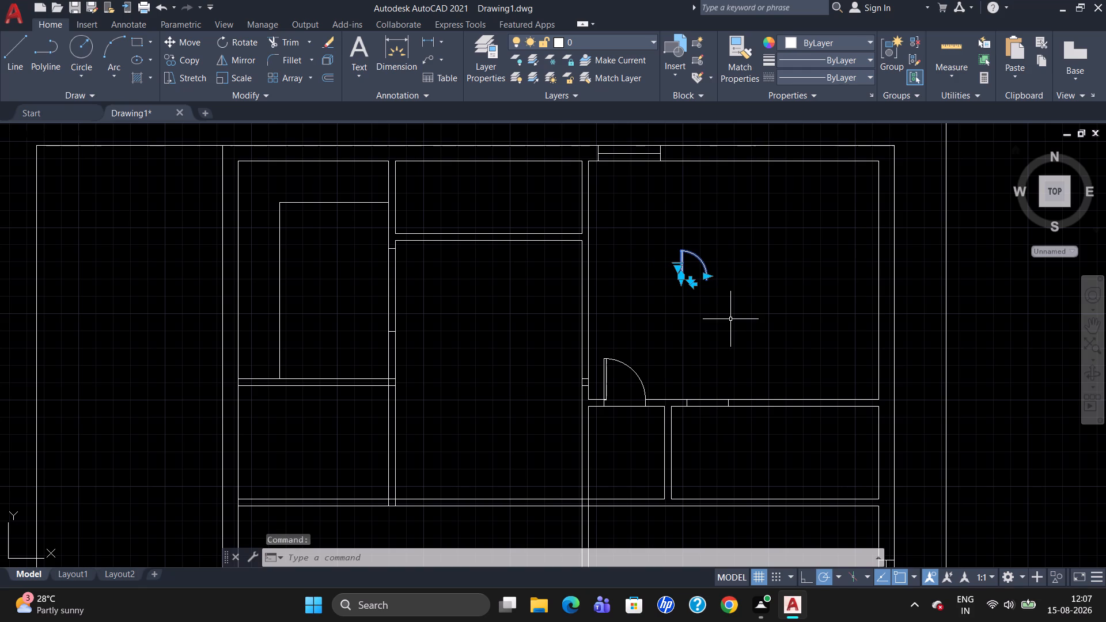
type("mi")
key("Return")
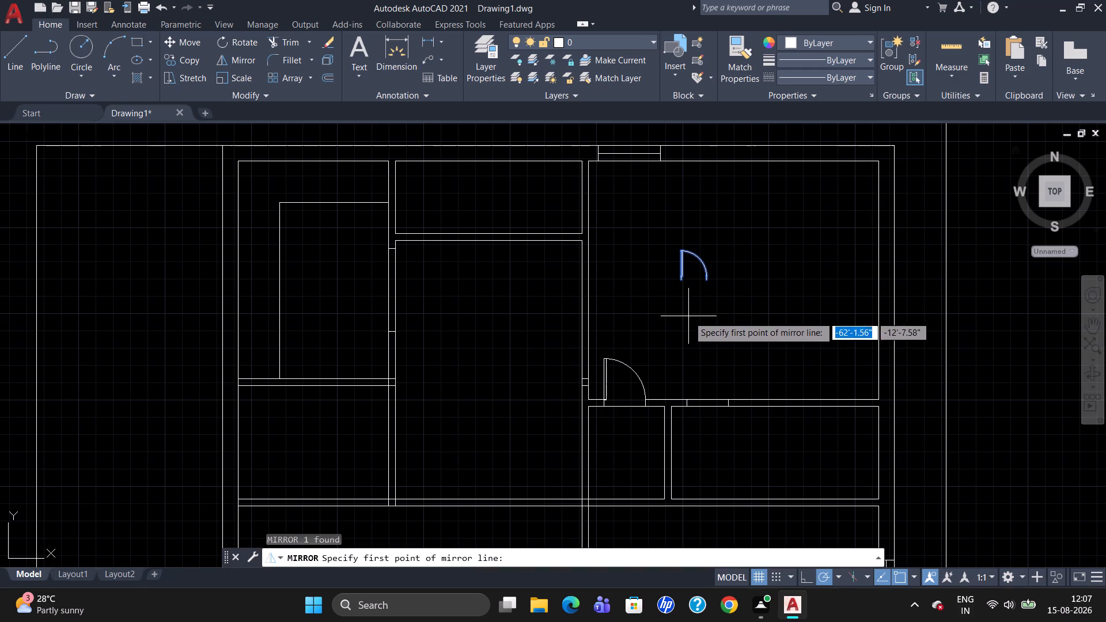
left_click_drag(669, 308, 761, 315)
left_click(775, 308)
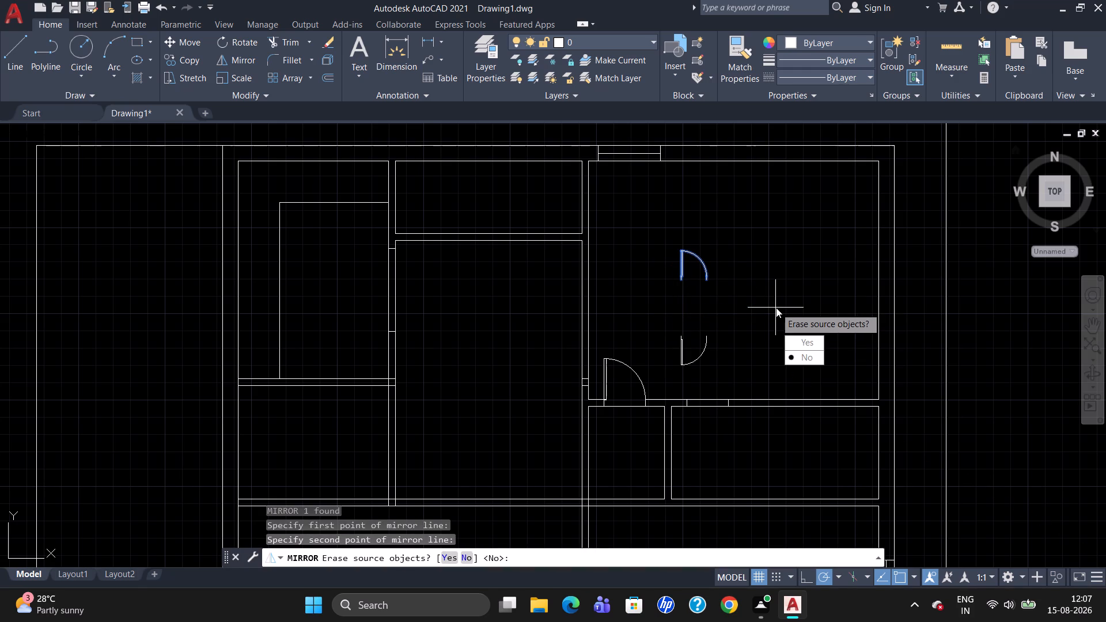
left_click_drag(814, 356, 776, 308)
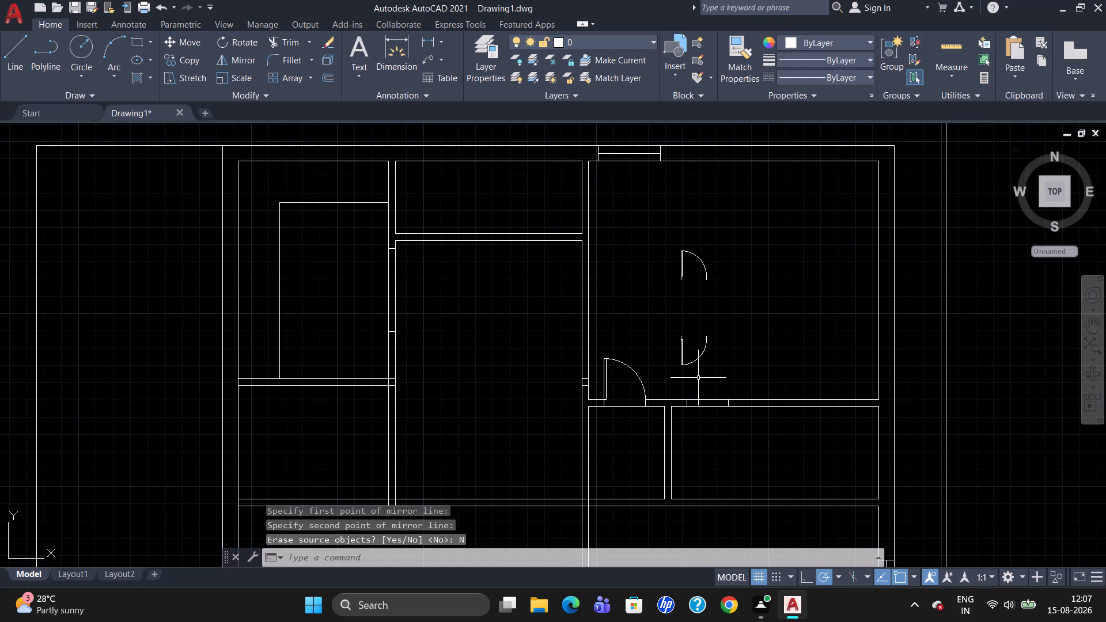
scroll(731, 398, "up", 1)
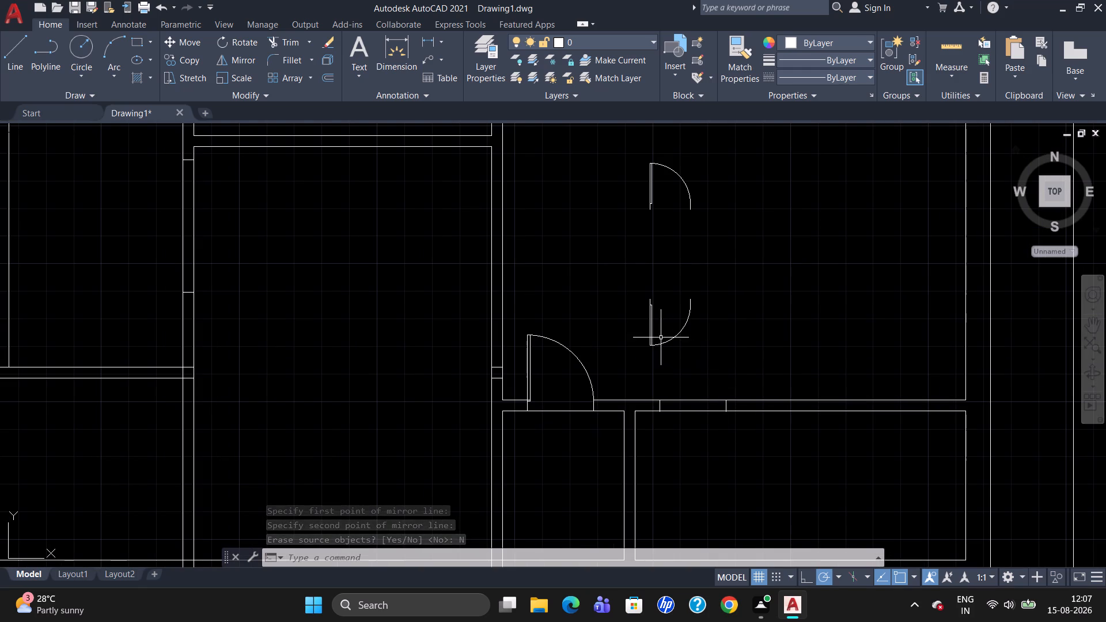
Move the mirrored door symbol down onto the narrow room's north wall, just east of the new opening's west jamb.
left_click(650, 332)
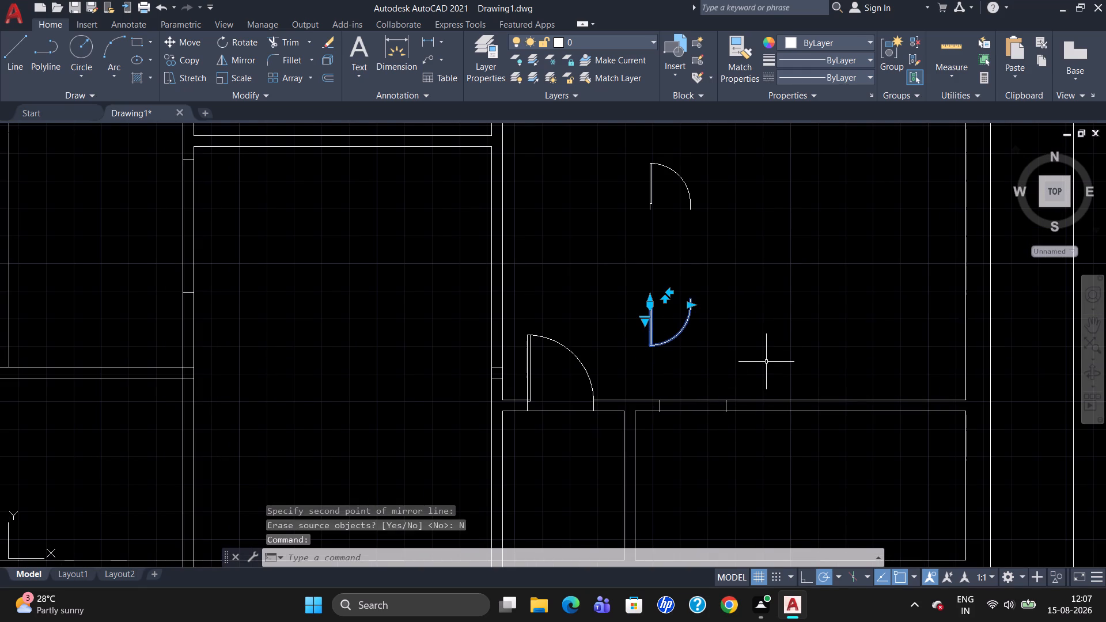
key("m")
key("Return")
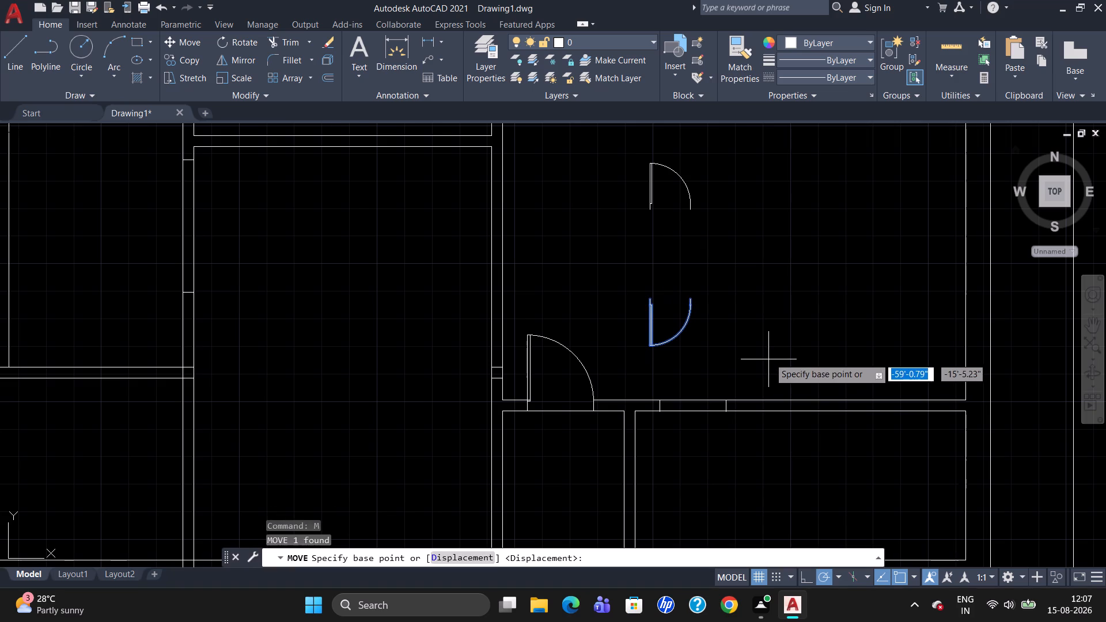
left_click(657, 300)
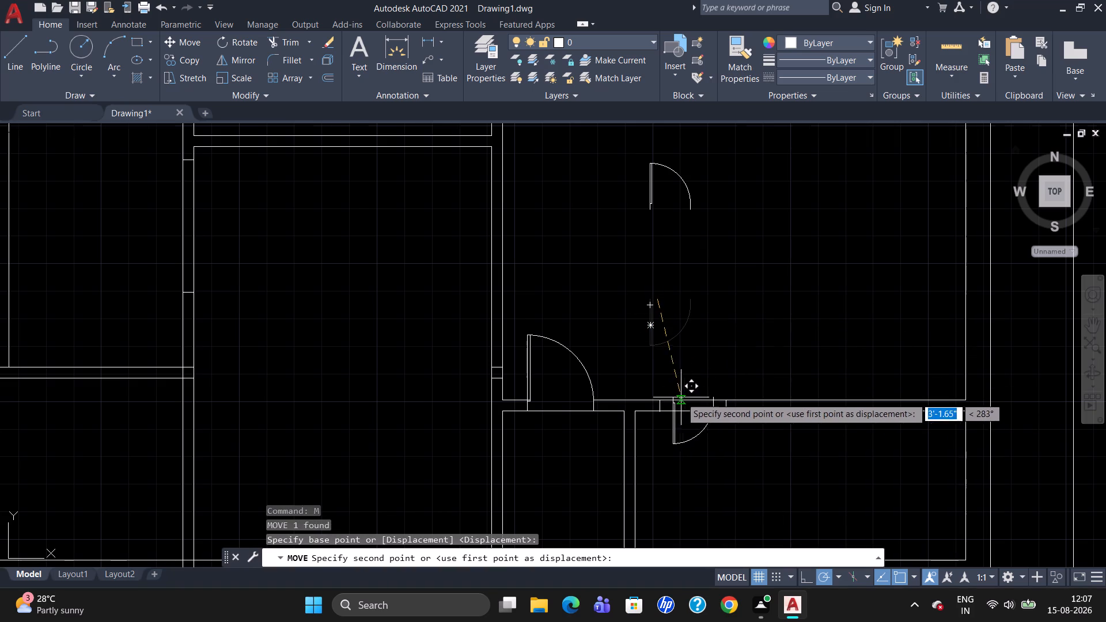
scroll(683, 396, "up", 2)
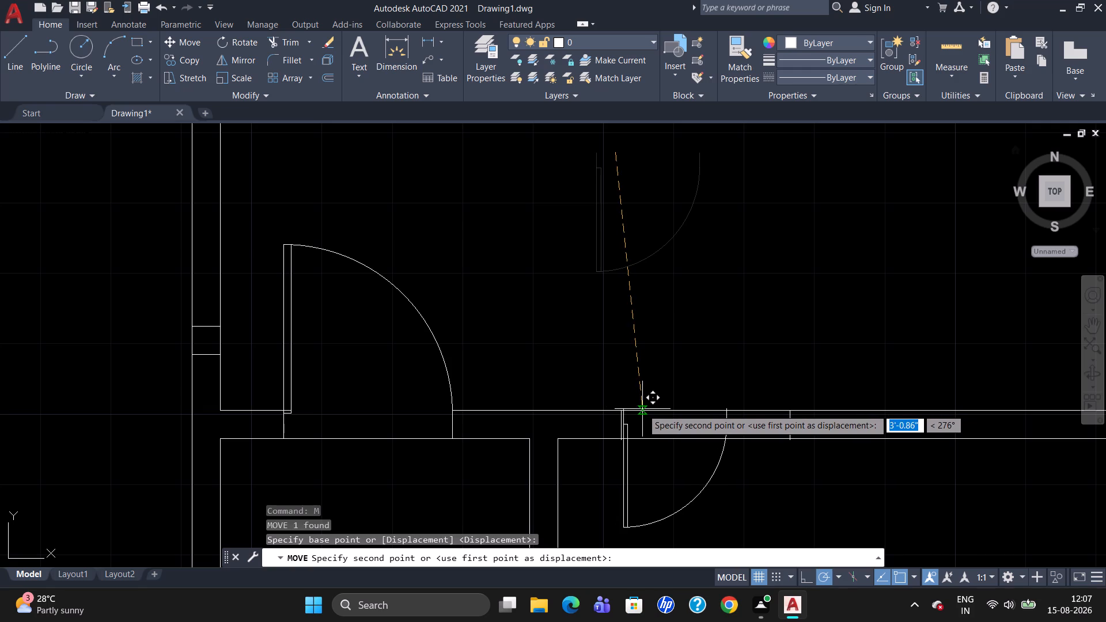
left_click(646, 412)
key("Escape")
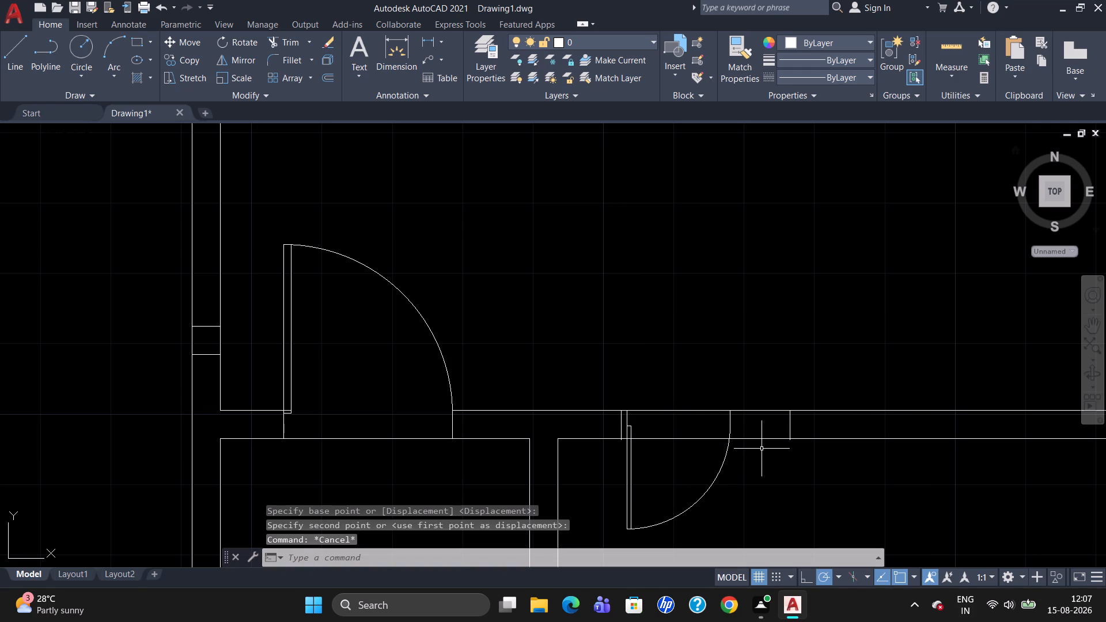
Move the door symbol so its northwest corner meets the north end of the opening's west jamb.
left_click(624, 470)
key("m")
key("Return")
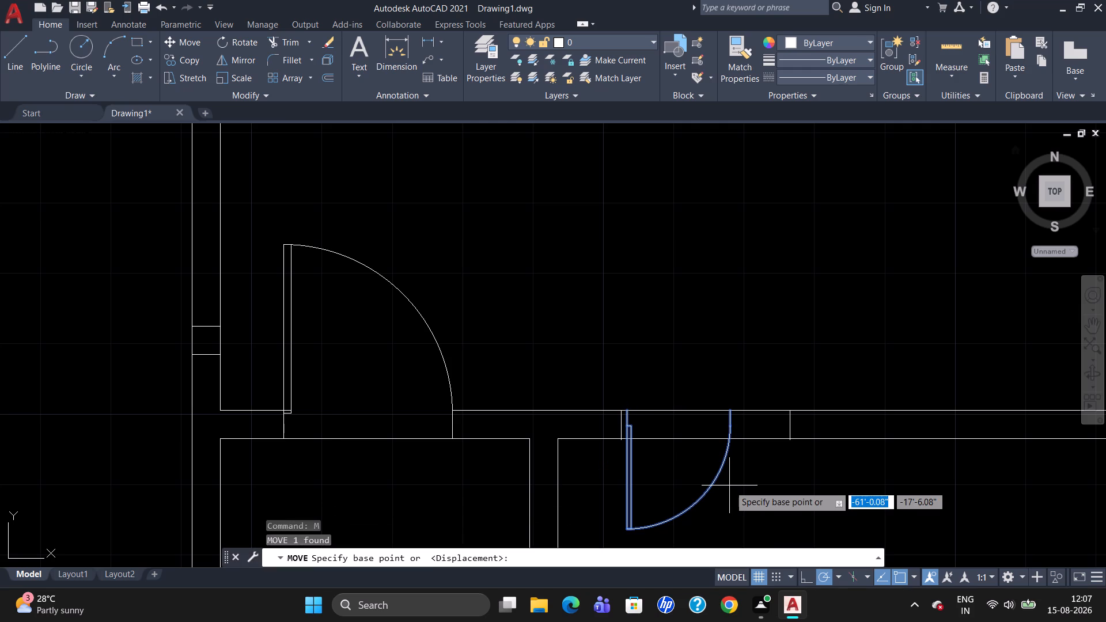
scroll(631, 417, "up", 1)
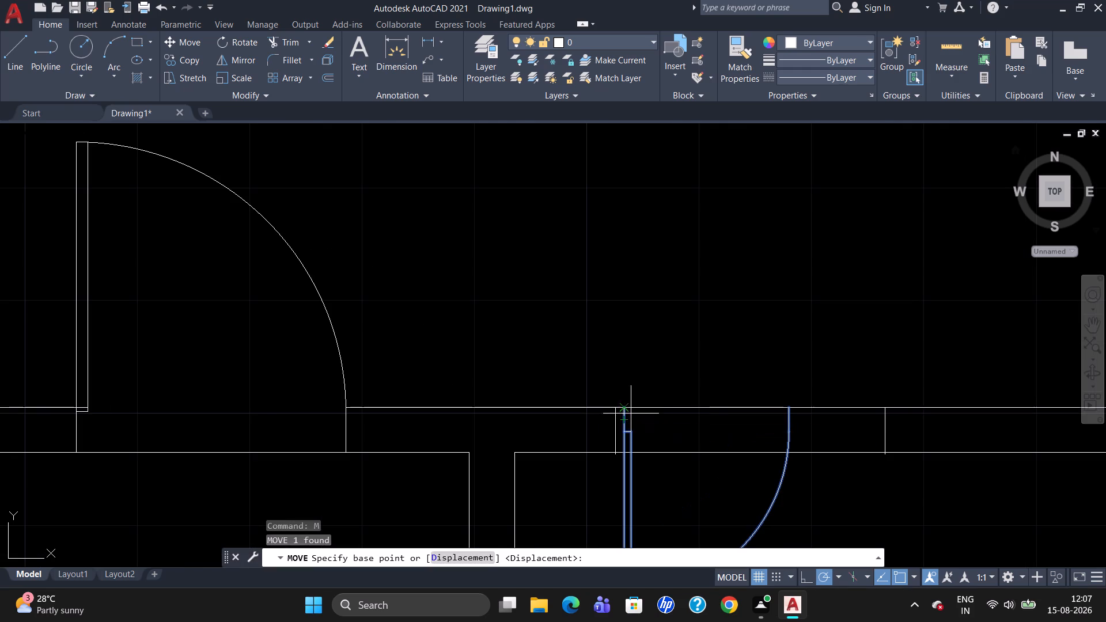
left_click(627, 407)
left_click(615, 408)
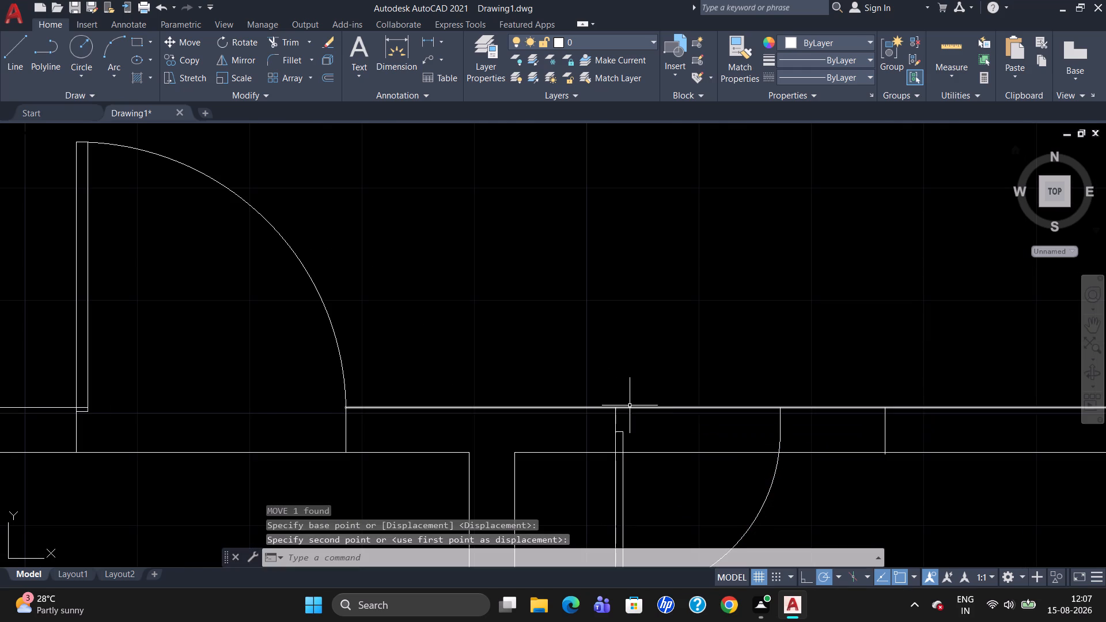
key("Escape")
Scale the door symbol from its northwest corner by about 1.65 so it nearly spans the opening to the east jamb.
scroll(771, 464, "down", 1)
scroll(709, 469, "up", 2)
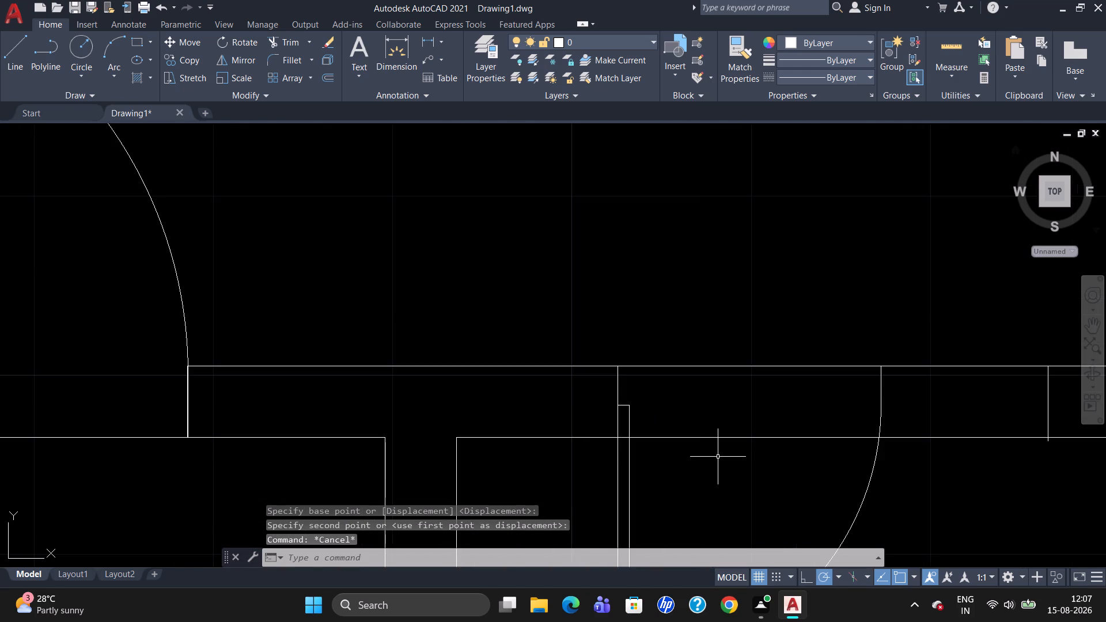
scroll(718, 456, "down", 3)
scroll(696, 471, "up", 1)
scroll(703, 463, "down", 1)
scroll(673, 473, "up", 2)
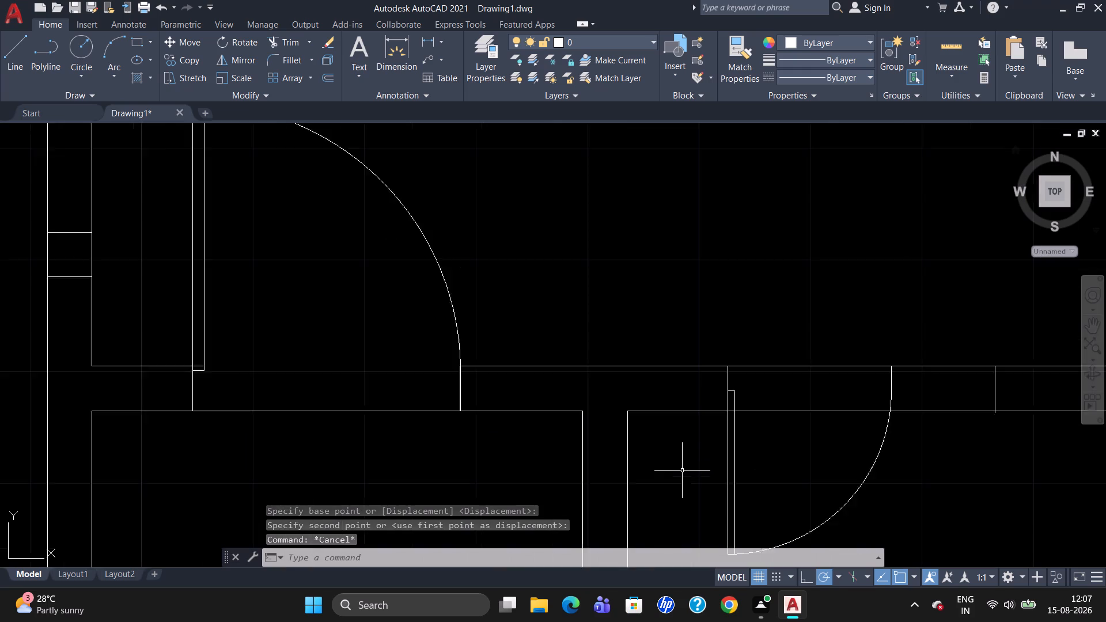
scroll(683, 471, "up", 1)
scroll(777, 445, "down", 3)
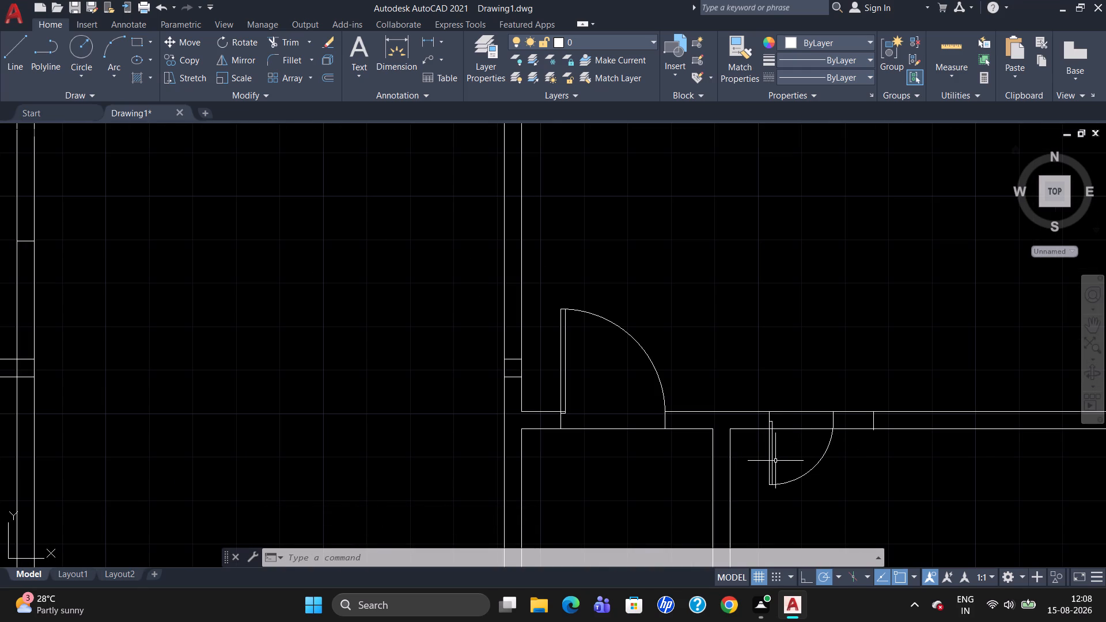
type("sc")
key("Return")
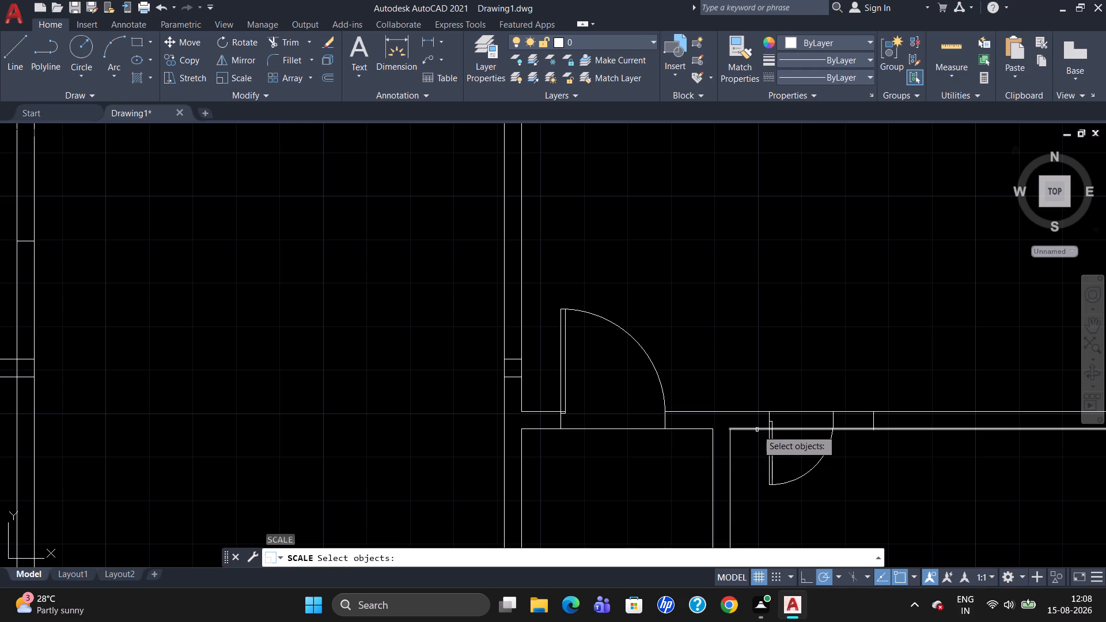
left_click(769, 458)
key("Return")
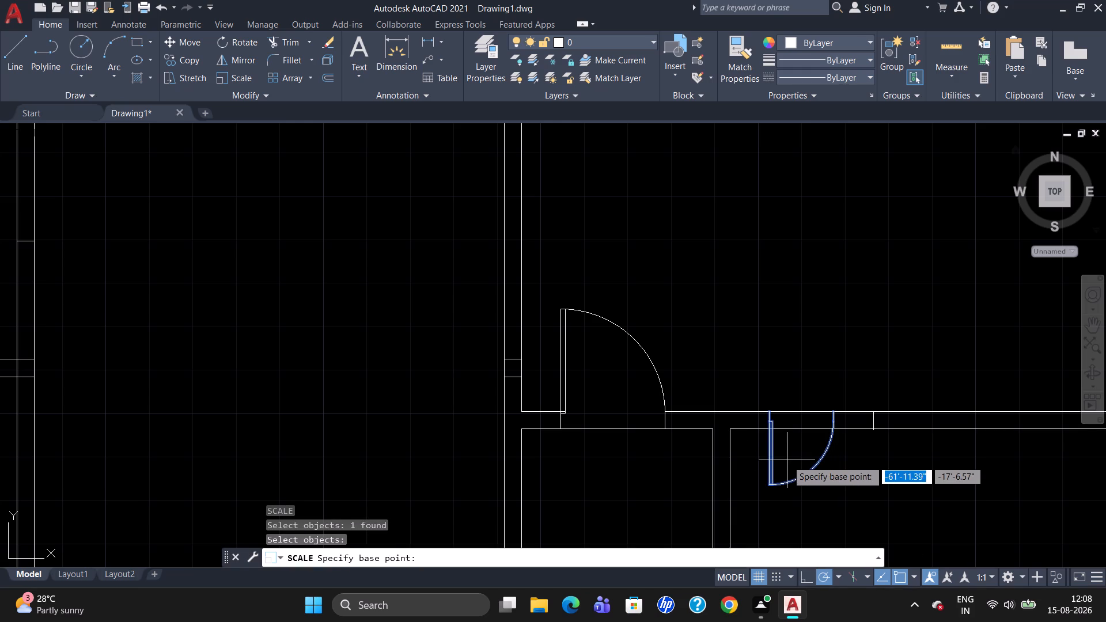
scroll(775, 423, "up", 1)
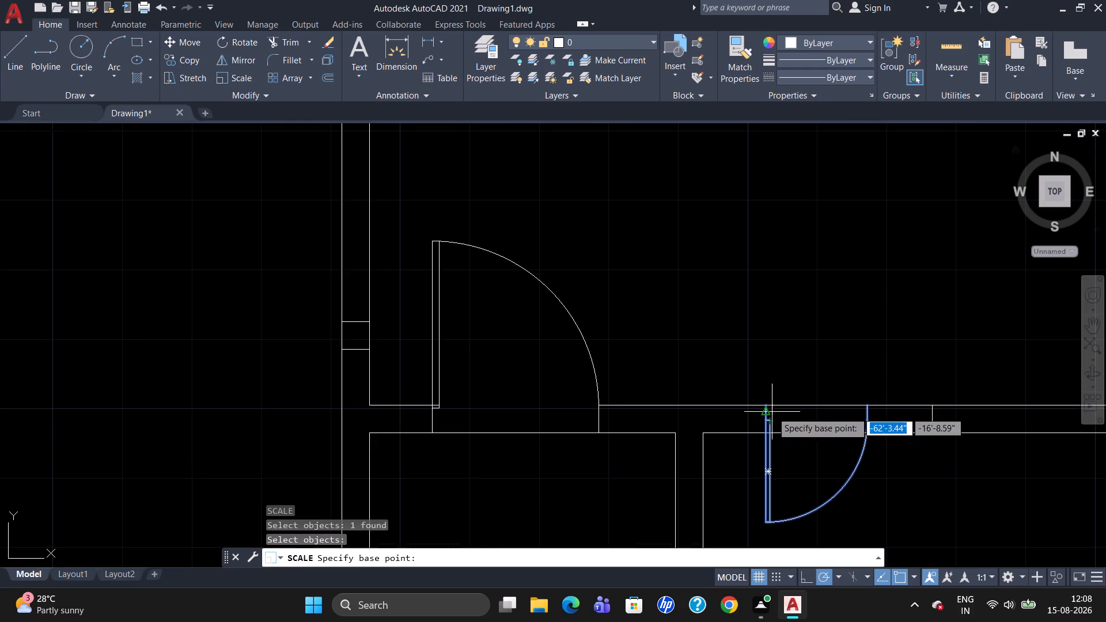
left_click(768, 408)
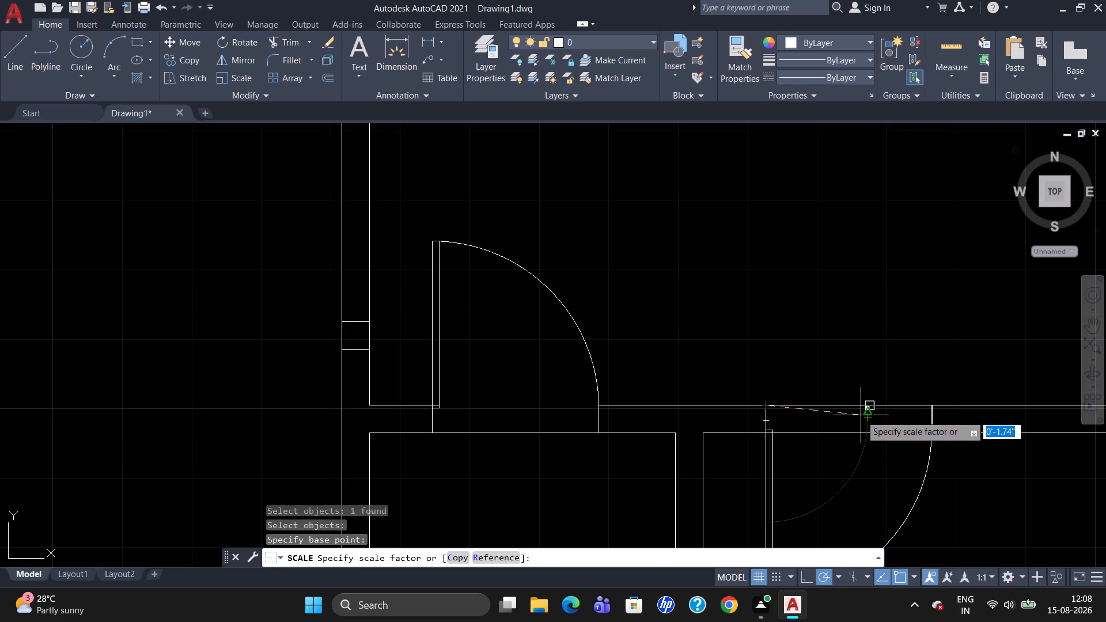
scroll(862, 415, "up", 1)
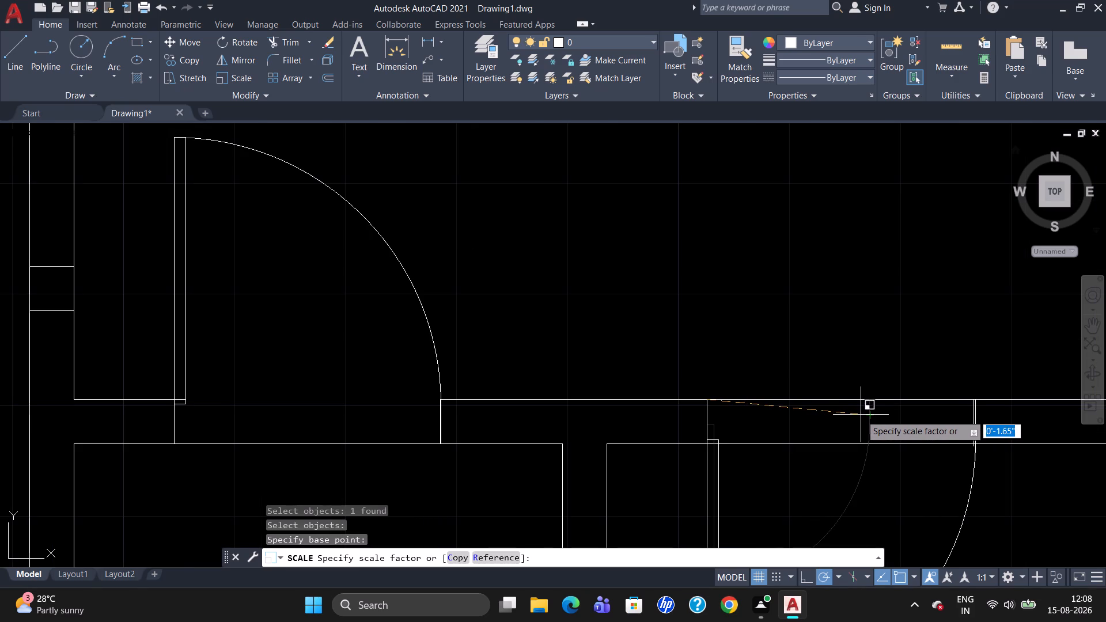
scroll(857, 414, "up", 1)
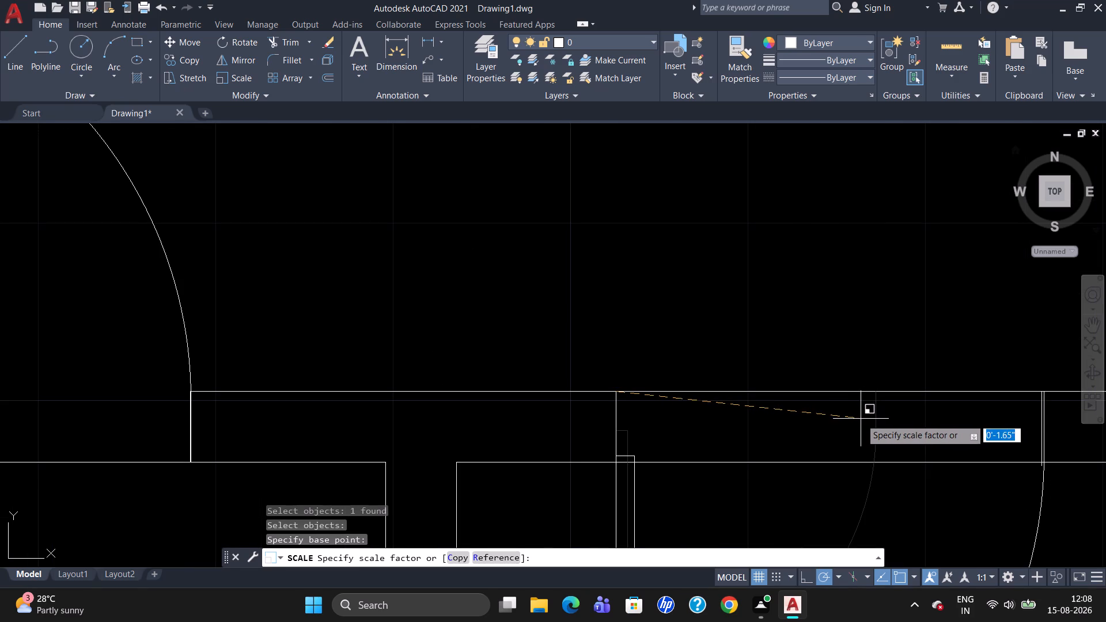
left_click(857, 416)
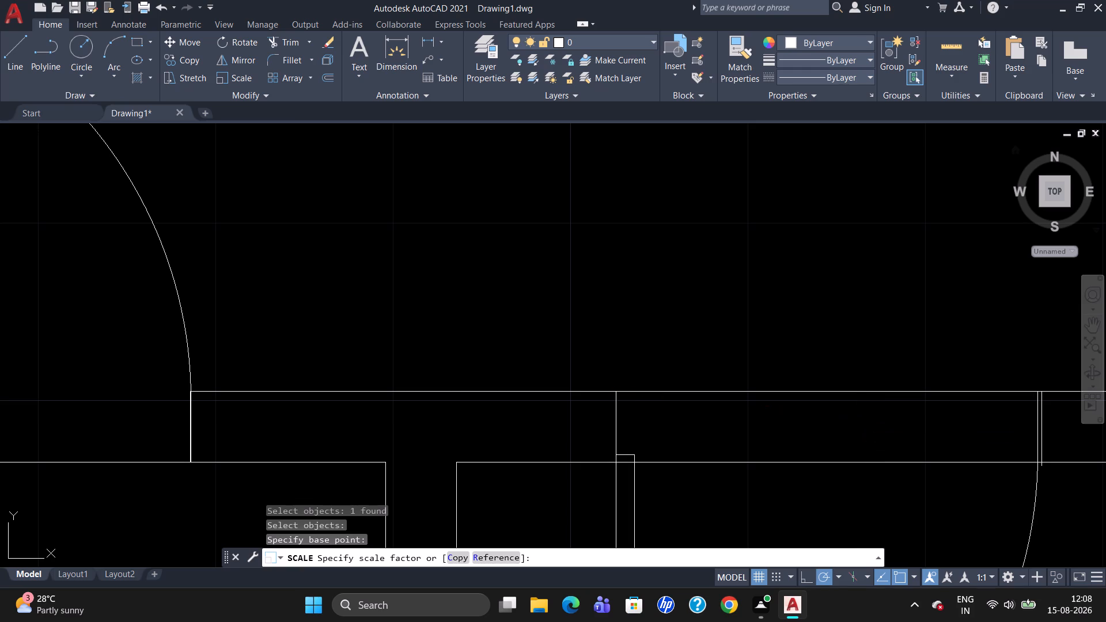
key("Escape")
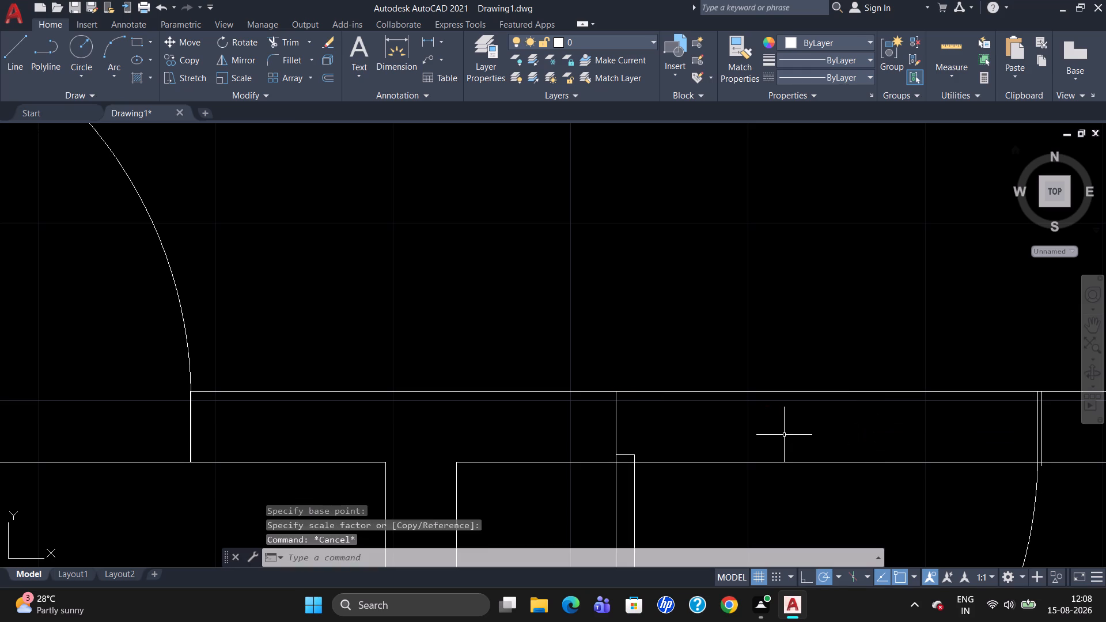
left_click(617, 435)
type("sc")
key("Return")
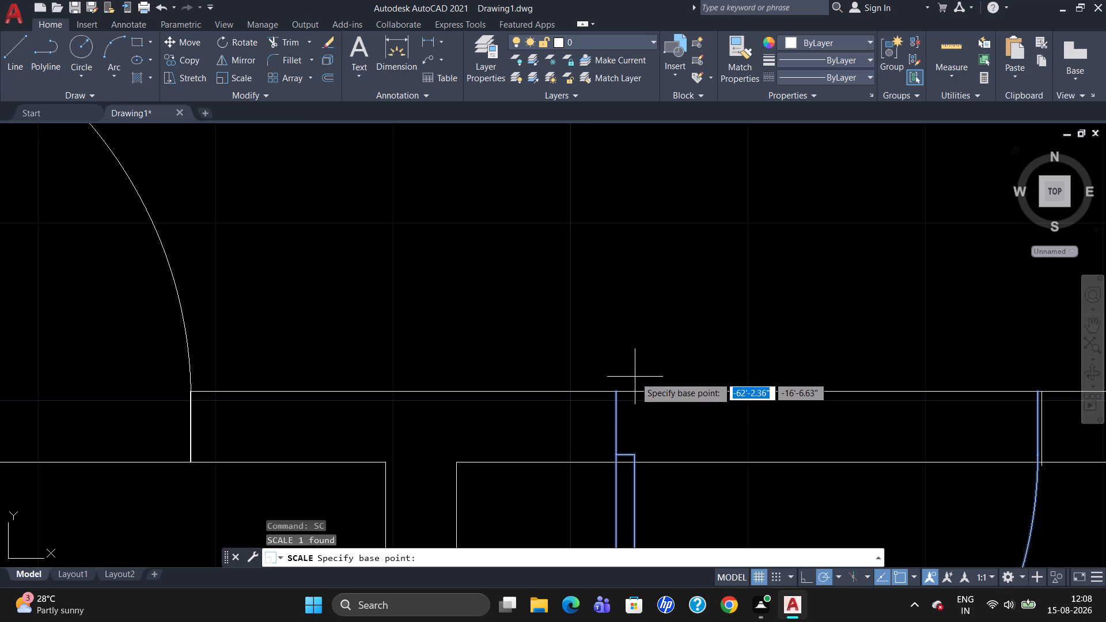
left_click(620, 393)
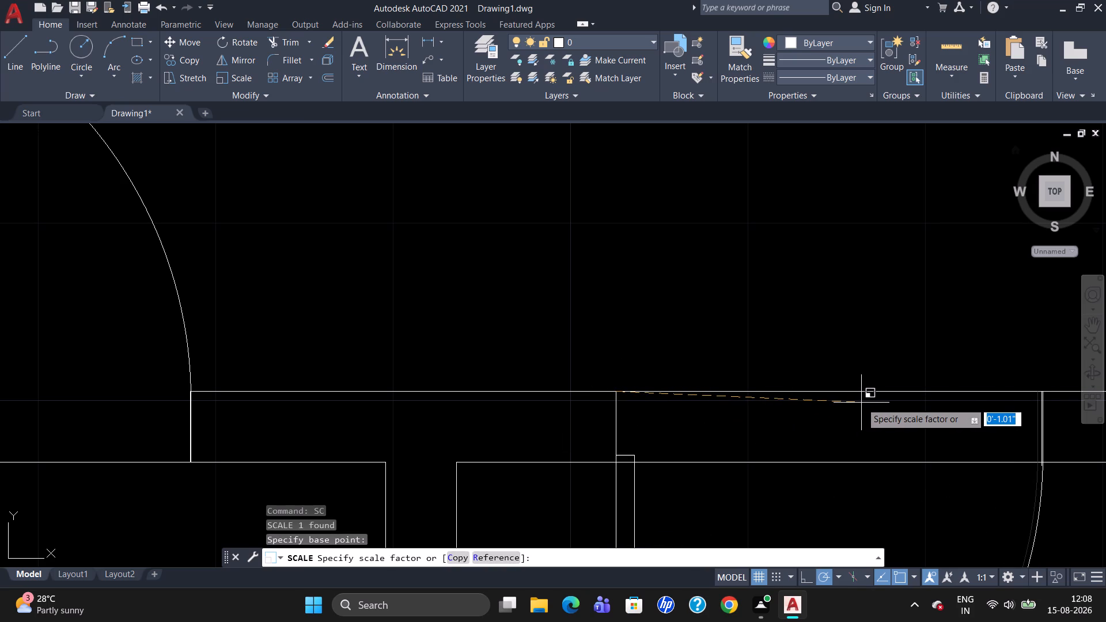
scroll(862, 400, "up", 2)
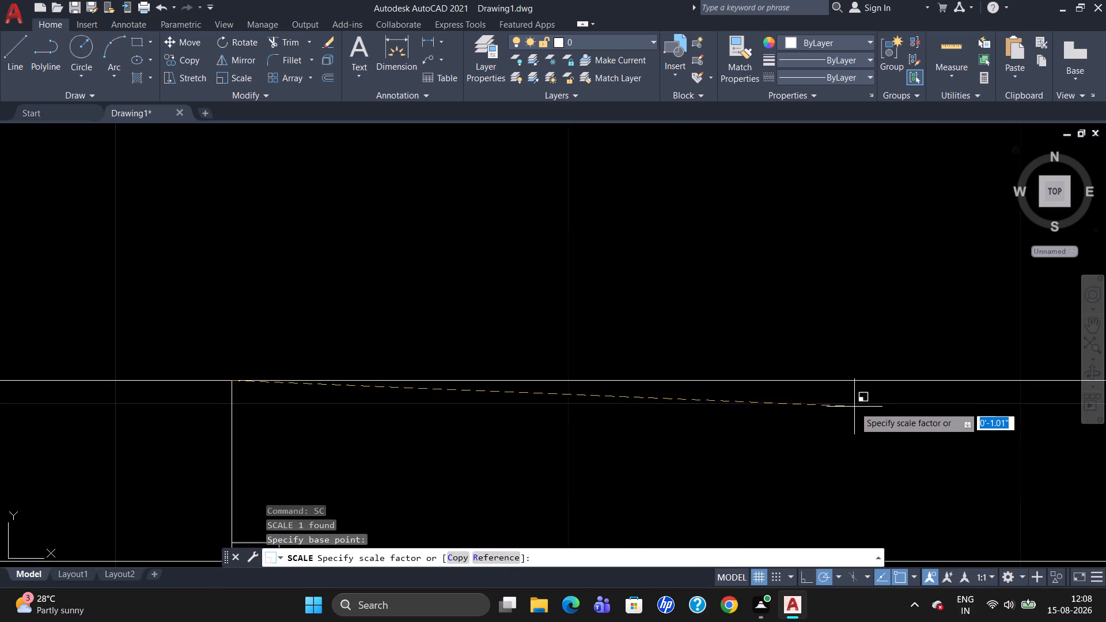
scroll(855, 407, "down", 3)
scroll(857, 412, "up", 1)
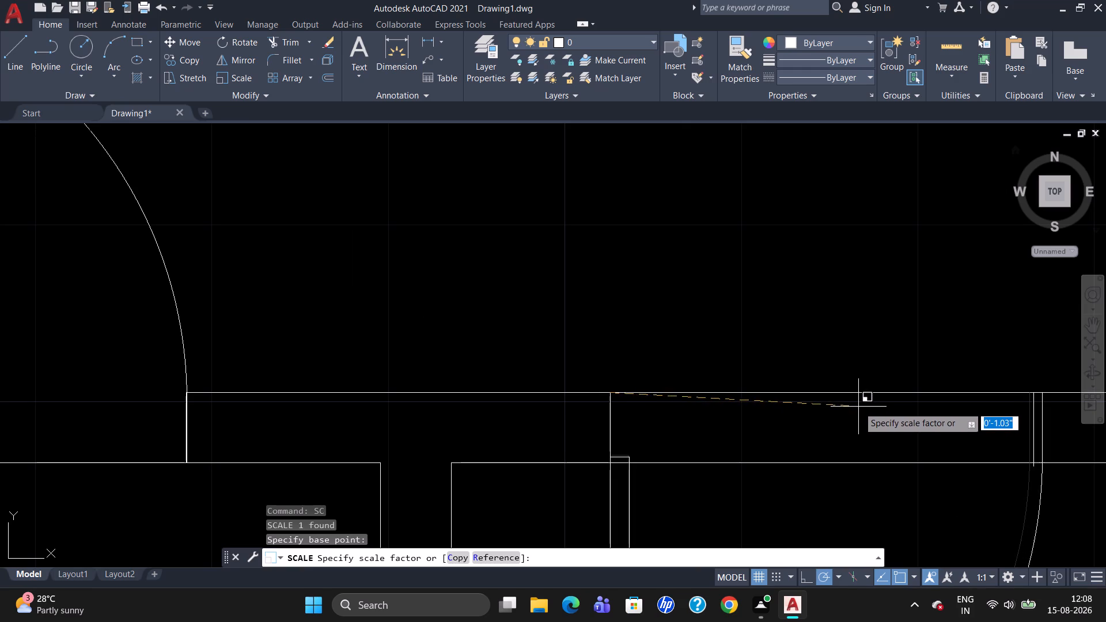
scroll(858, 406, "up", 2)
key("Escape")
Trim the short end of the east jamb line that extends south of the narrow room's north wall.
scroll(865, 415, "down", 2)
scroll(926, 420, "down", 3)
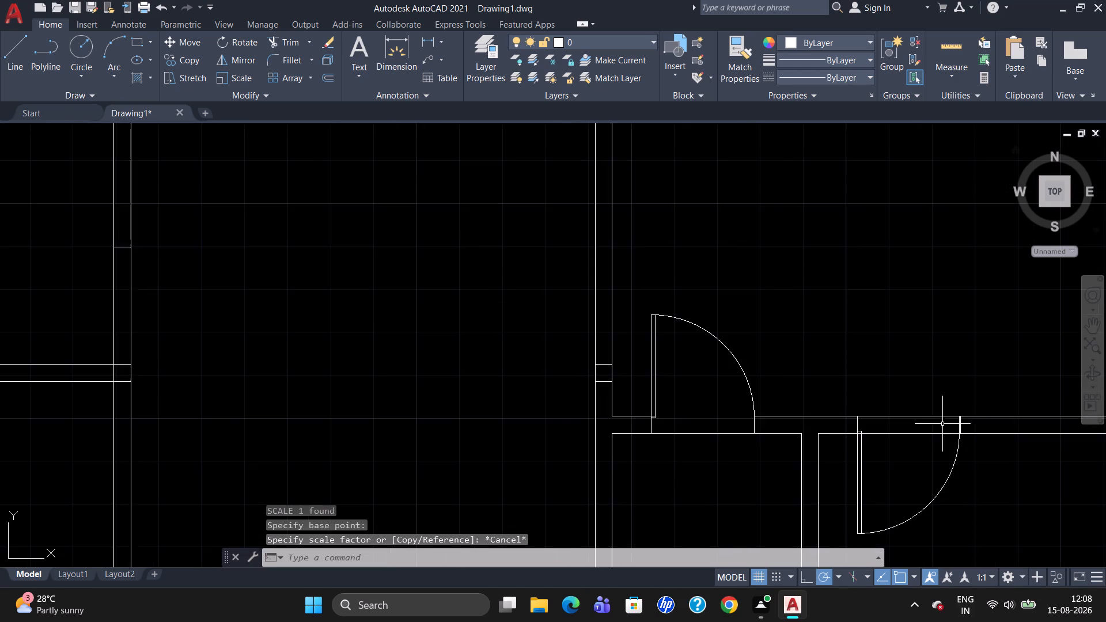
scroll(959, 419, "up", 5)
scroll(948, 423, "down", 4)
scroll(971, 473, "up", 3)
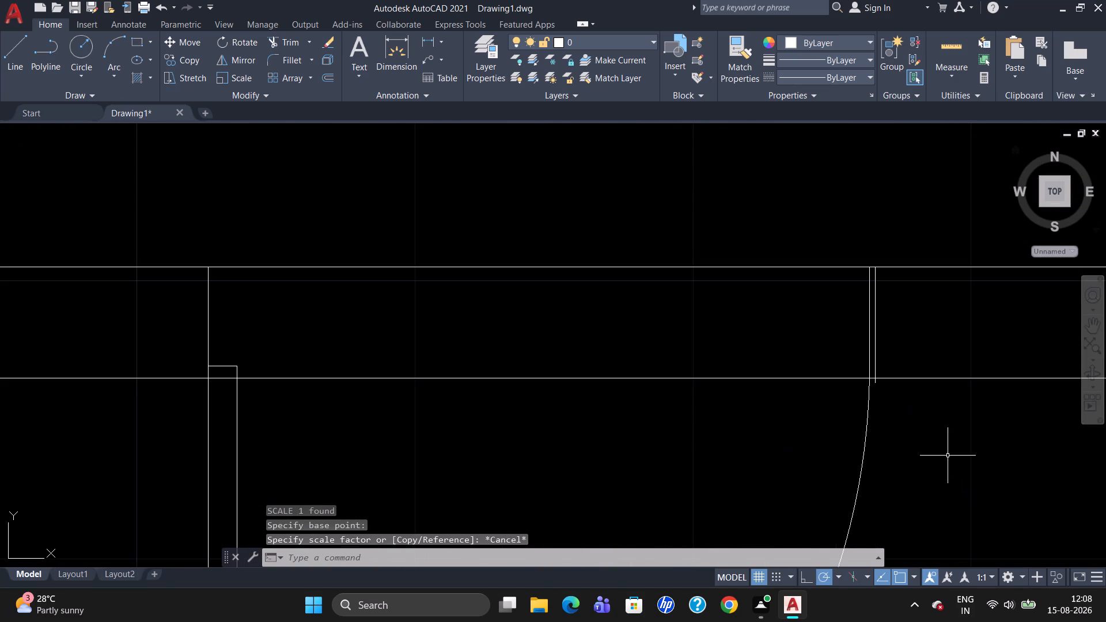
type("tr")
key("Return")
key("Return")
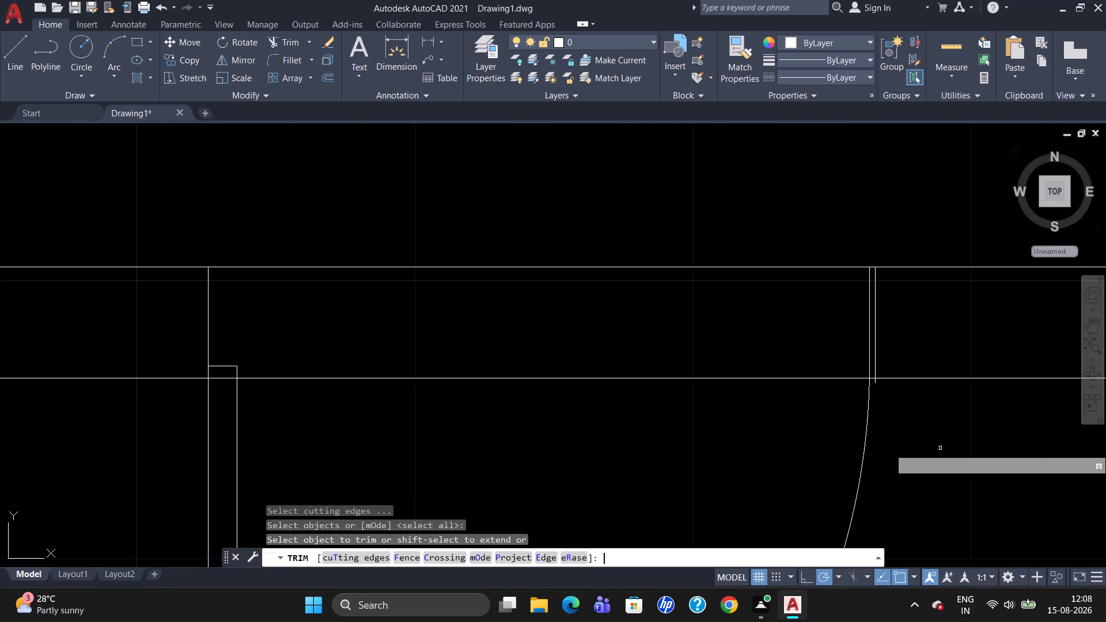
left_click(874, 382)
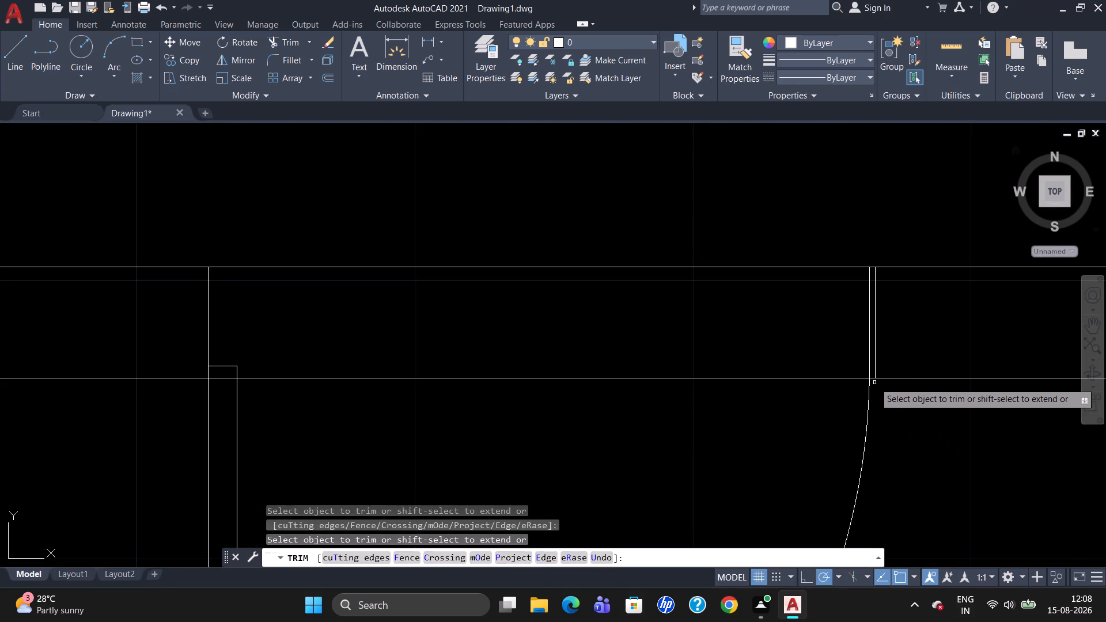
key("Escape")
Scale the door symbol from its northwest corner by about 1.01 so its east edge meets the east jamb.
type("sc")
key("Return")
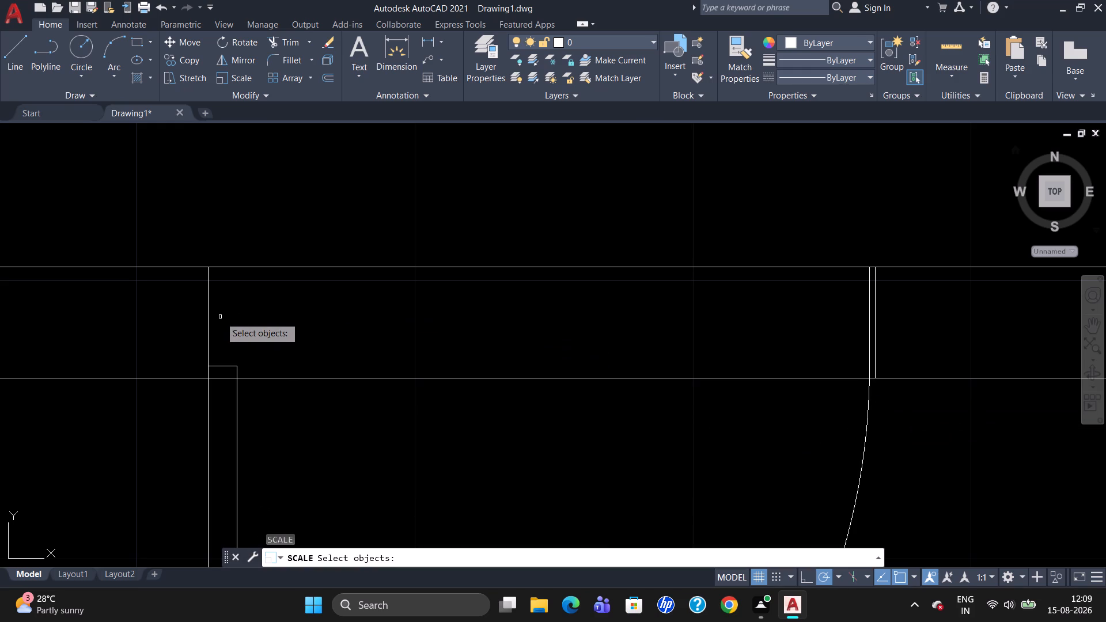
left_click(207, 322)
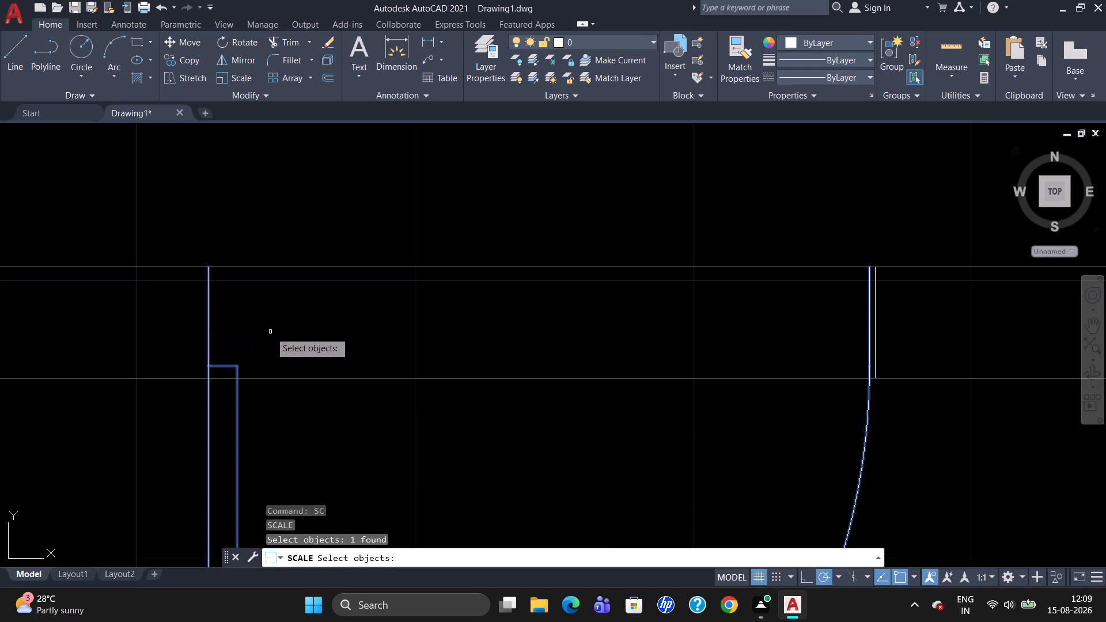
key("Return")
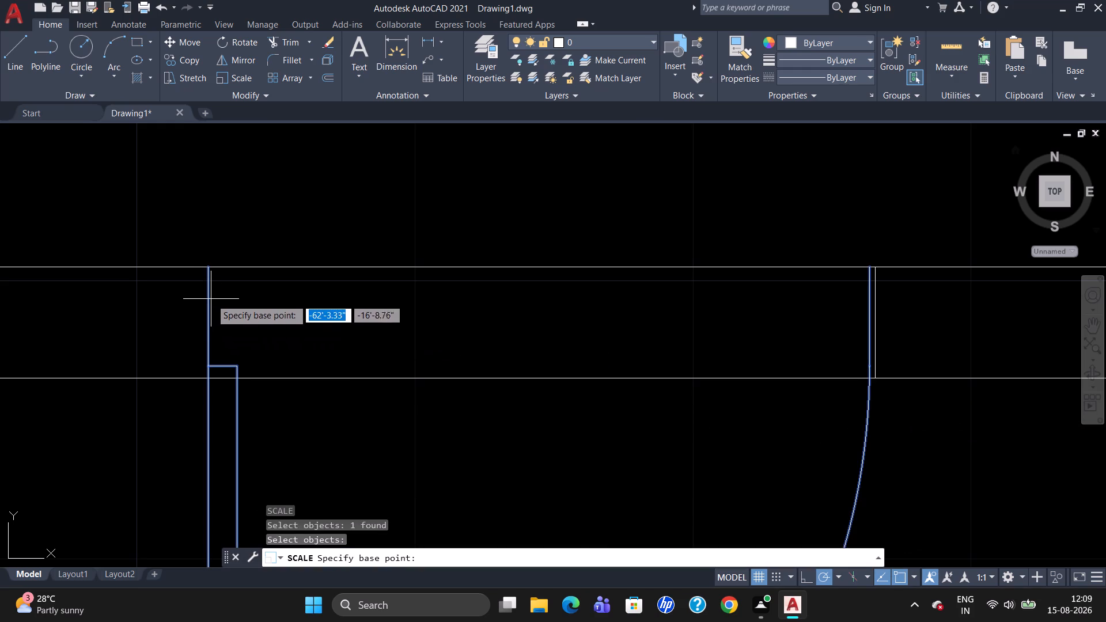
left_click(209, 271)
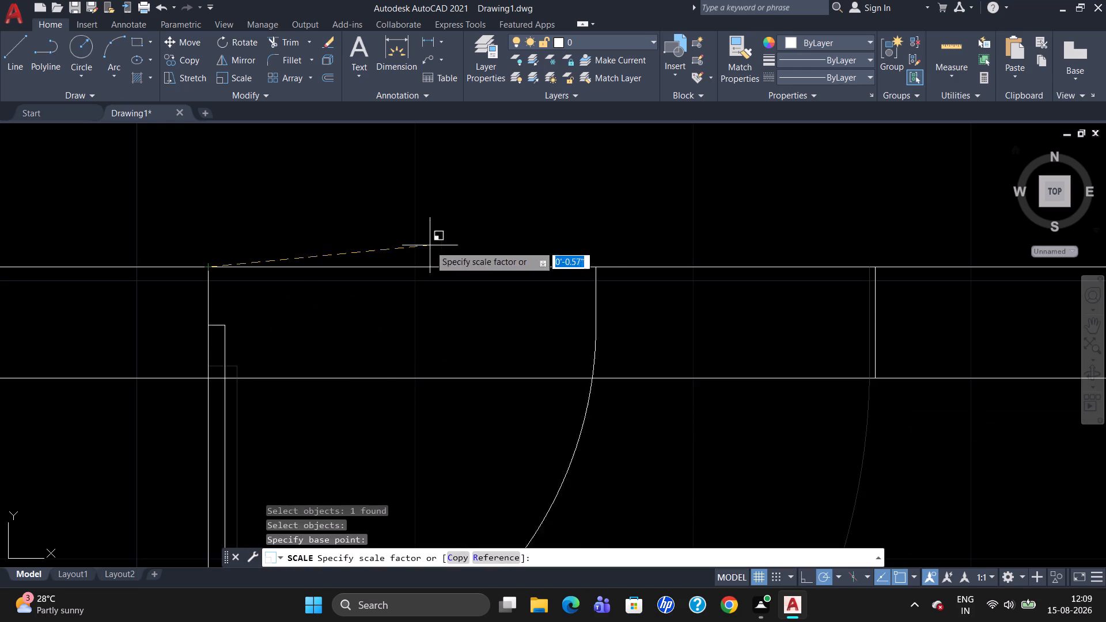
left_click(592, 267)
key("Escape")
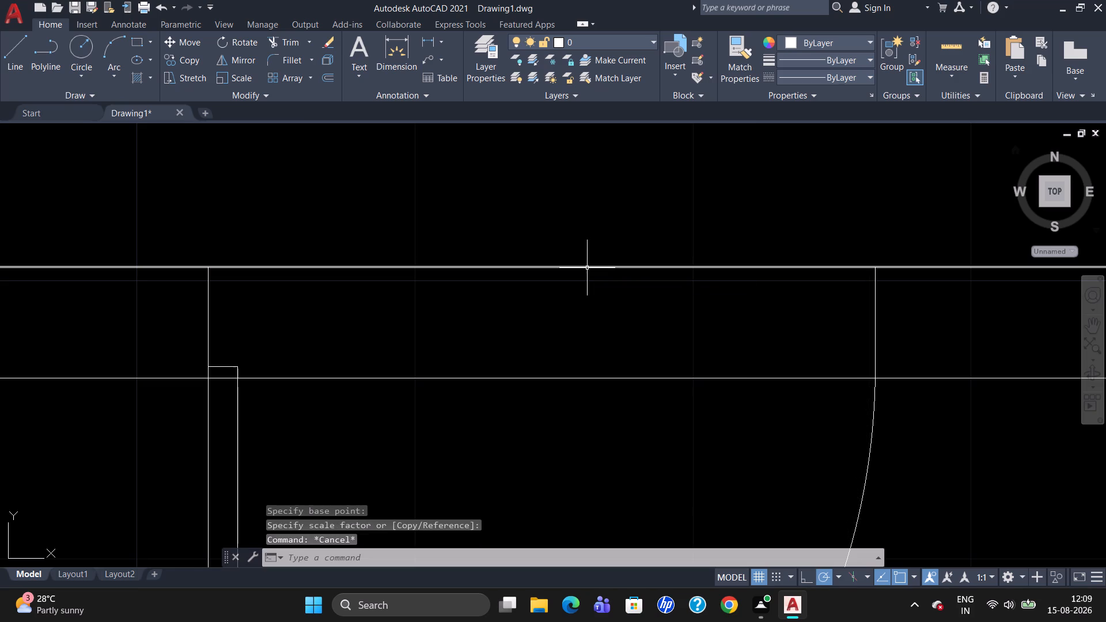
Trim the south face line of the narrow room's north wall where it crosses the newly fitted door's opening.
scroll(584, 262, "down", 3)
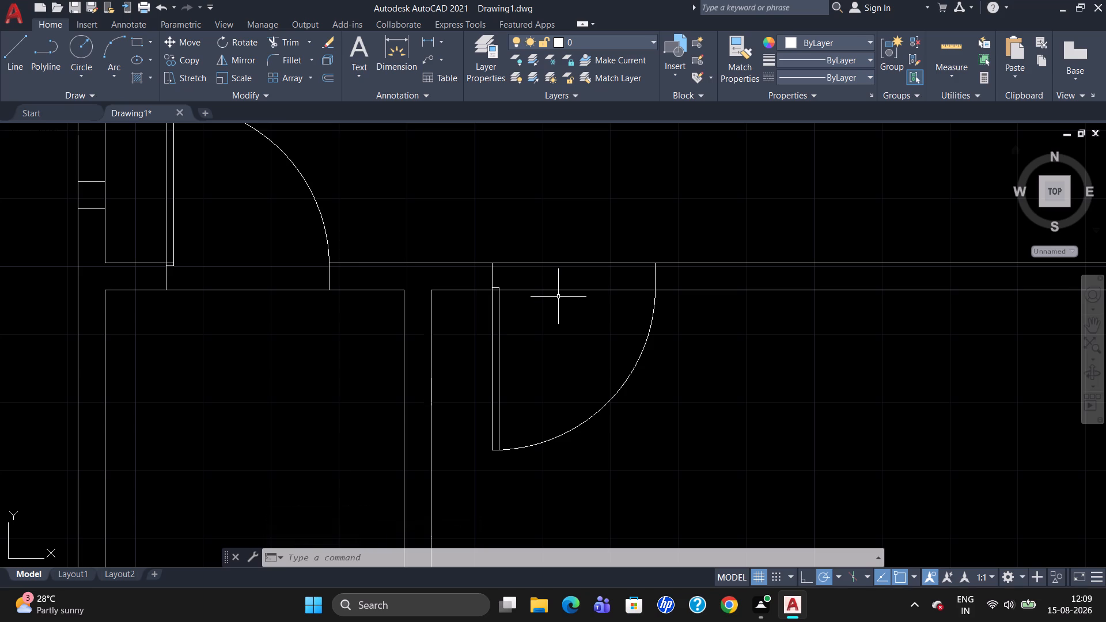
scroll(877, 327, "down", 2)
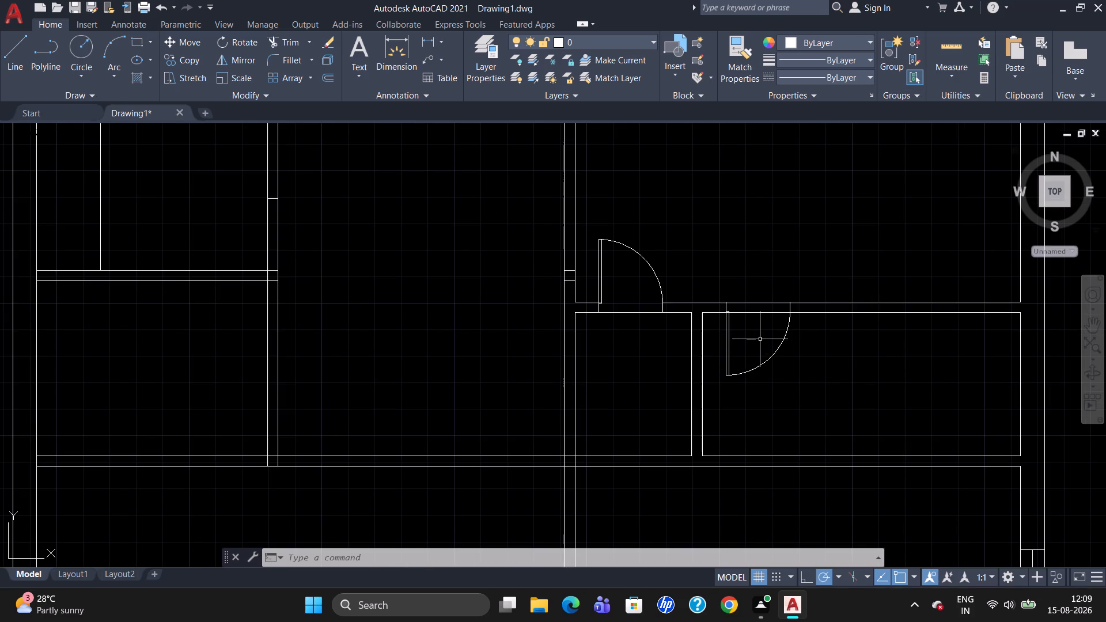
key("t")
key("r")
key("Return")
key("Return")
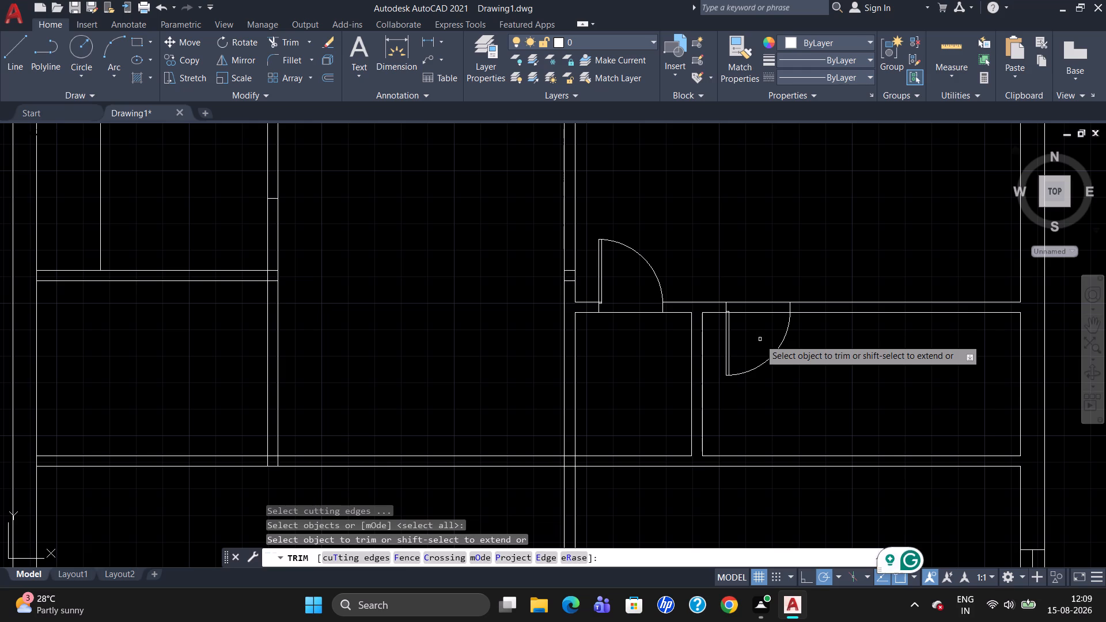
left_click(756, 309)
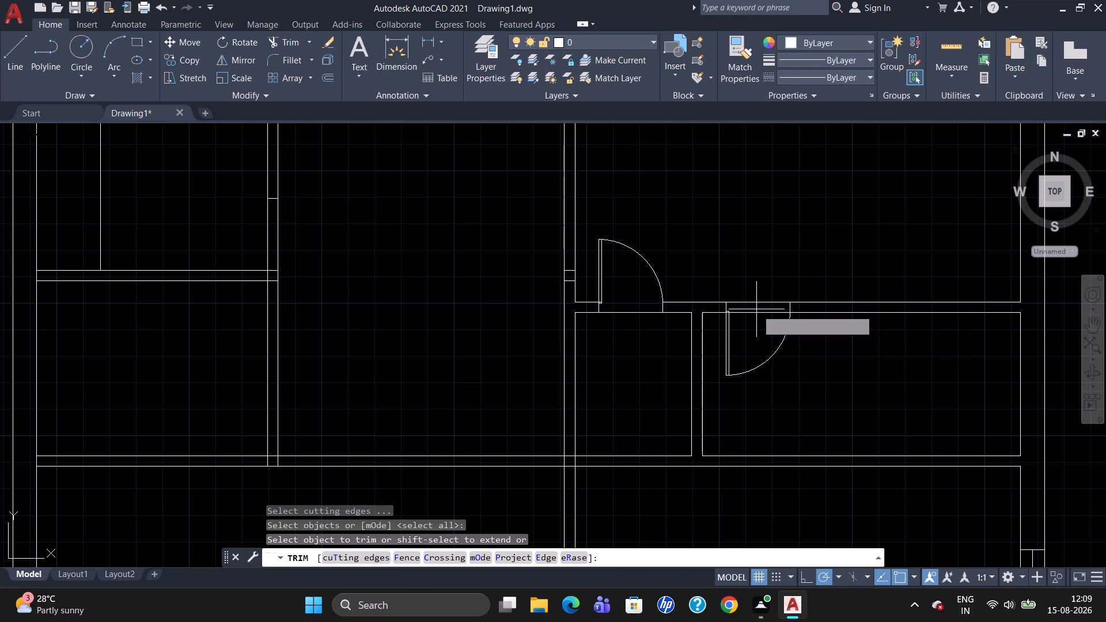
left_click(756, 313)
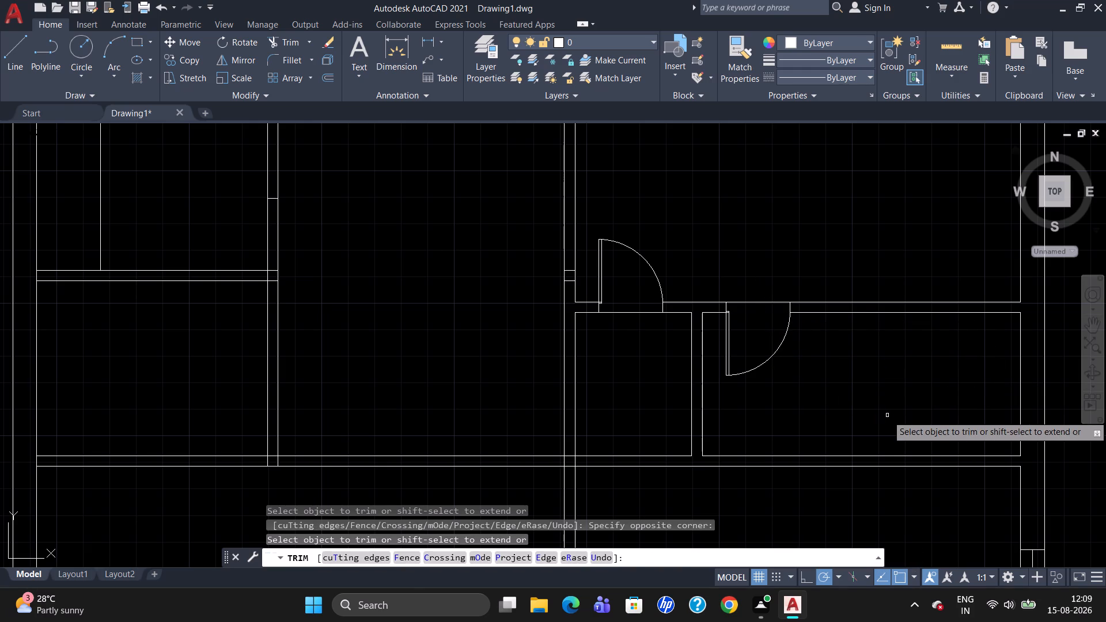
key("Escape")
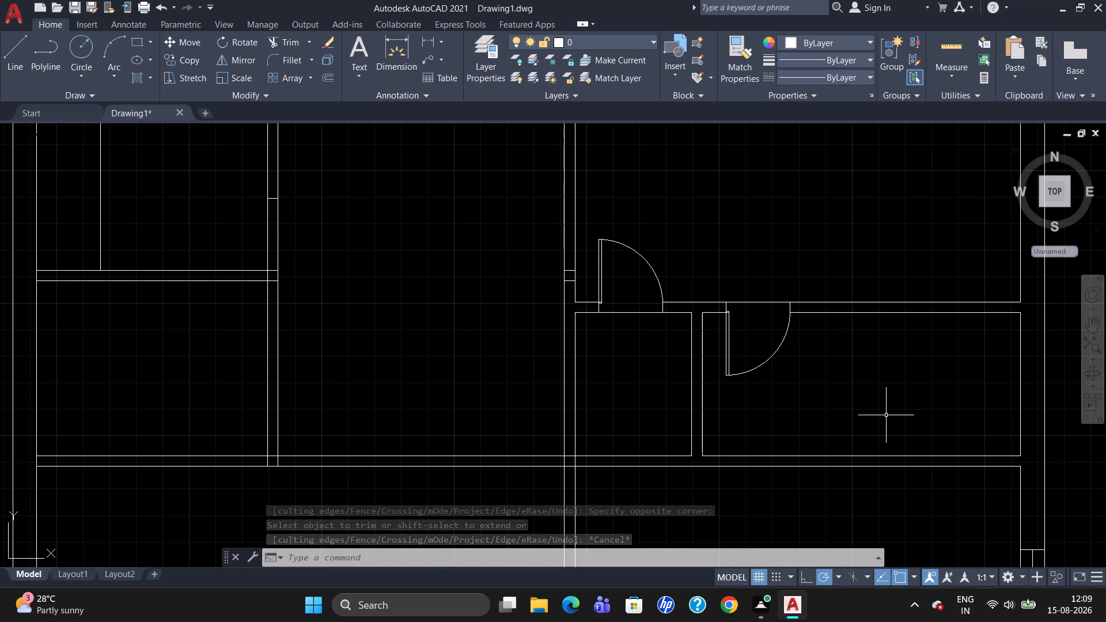
Copy the window symbol in the southeast room's east wall about 32' north, to the northeast room's east wall.
scroll(966, 419, "down", 2)
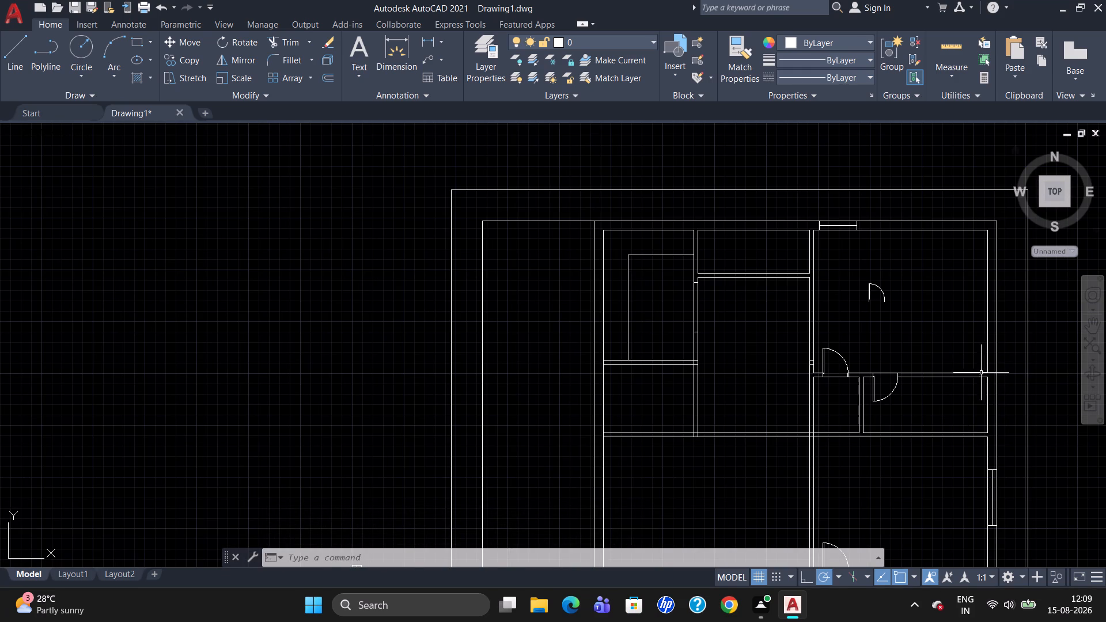
scroll(1012, 449, "down", 2)
scroll(1033, 521, "up", 4)
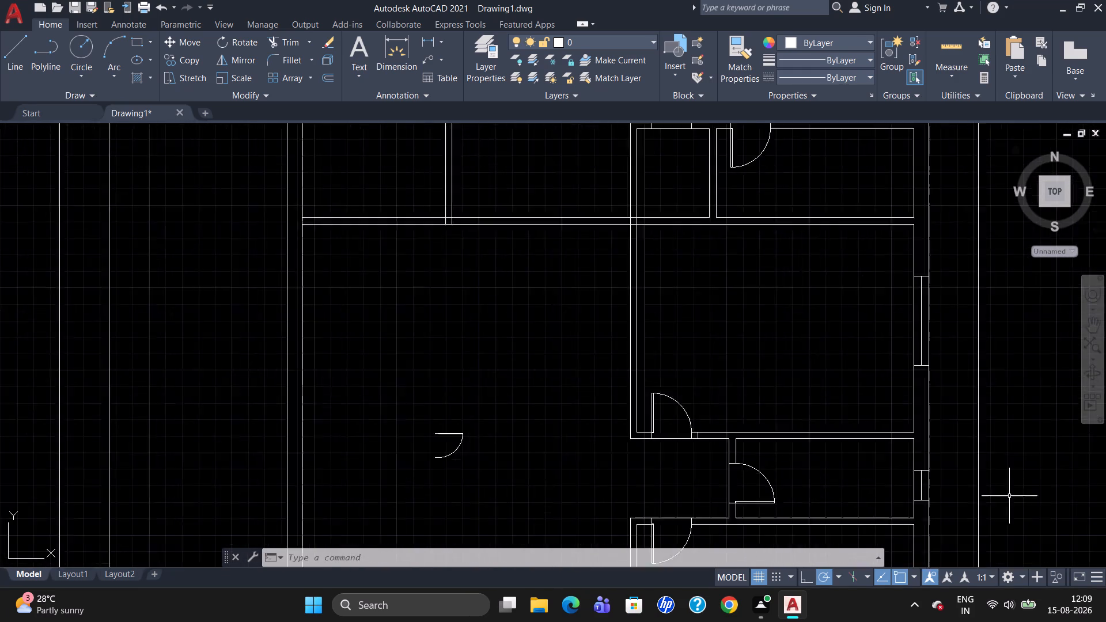
scroll(1003, 492, "down", 4)
left_click(982, 537)
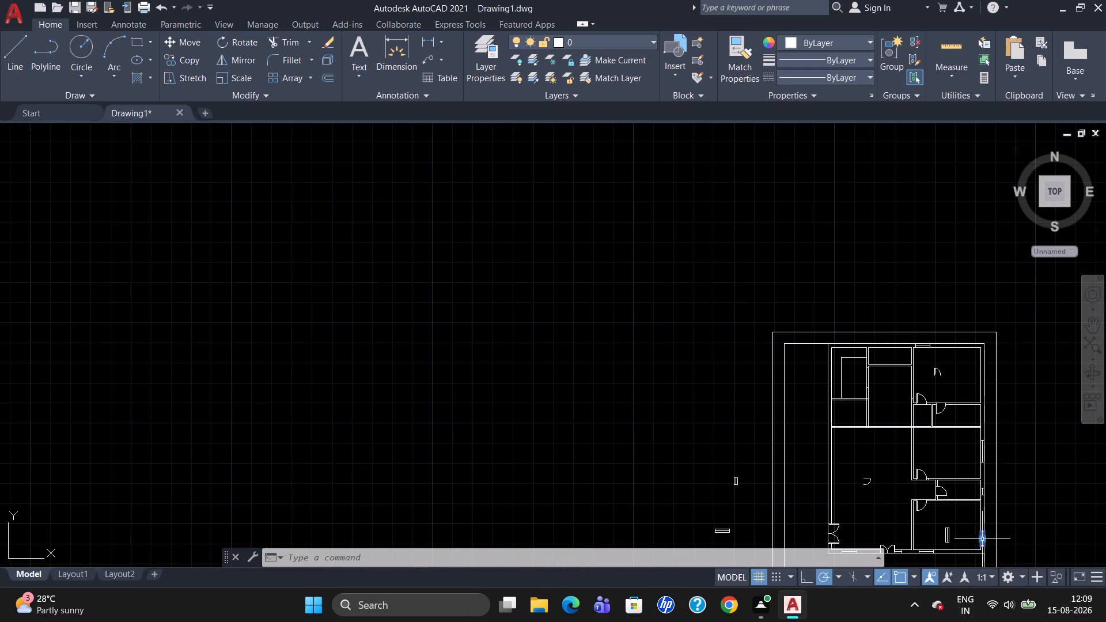
type("co")
key("Return")
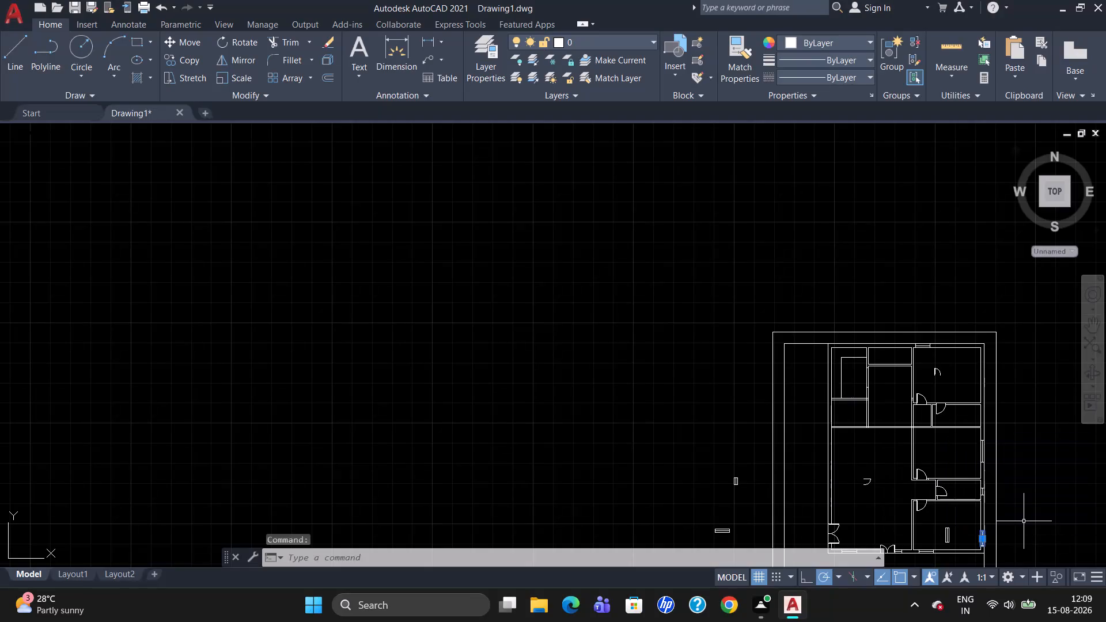
scroll(1000, 522, "up", 2)
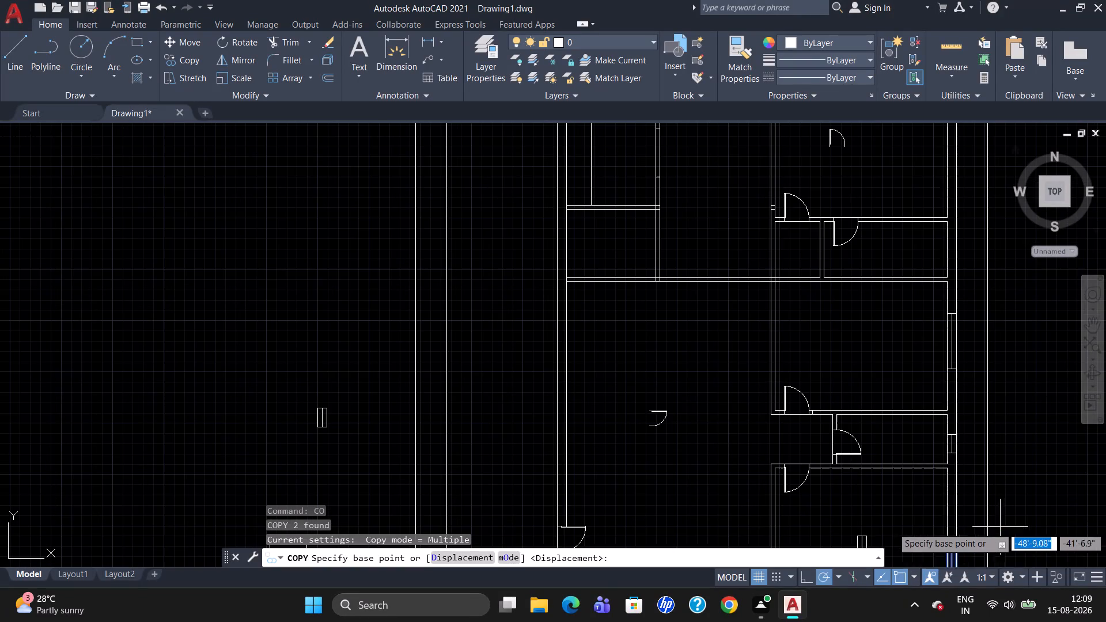
scroll(972, 528, "down", 2)
left_click(968, 545)
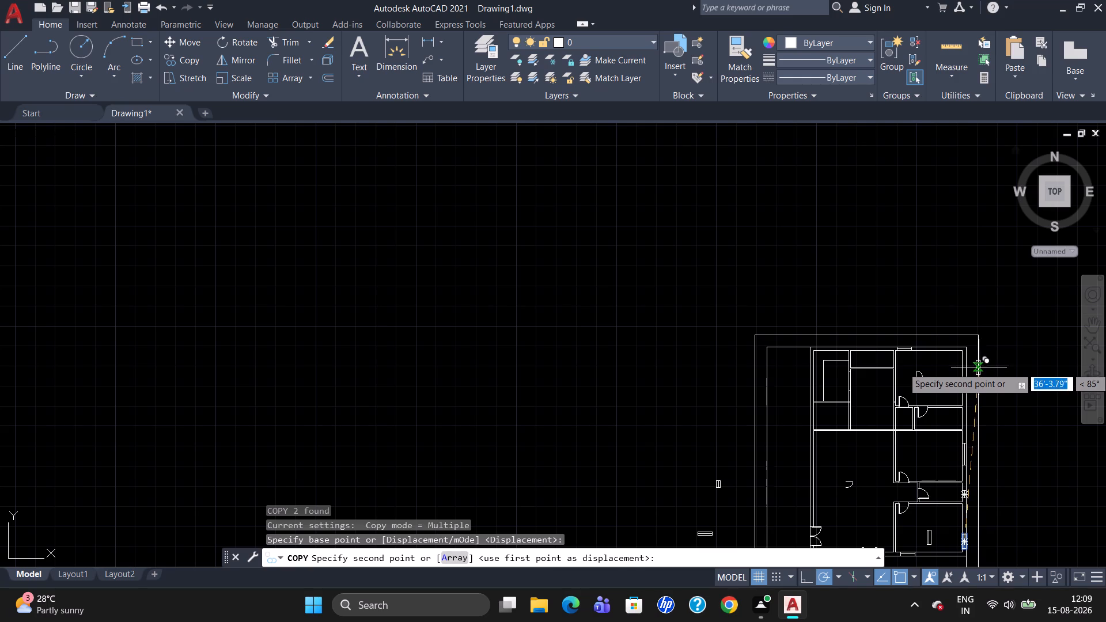
scroll(975, 376, "up", 3)
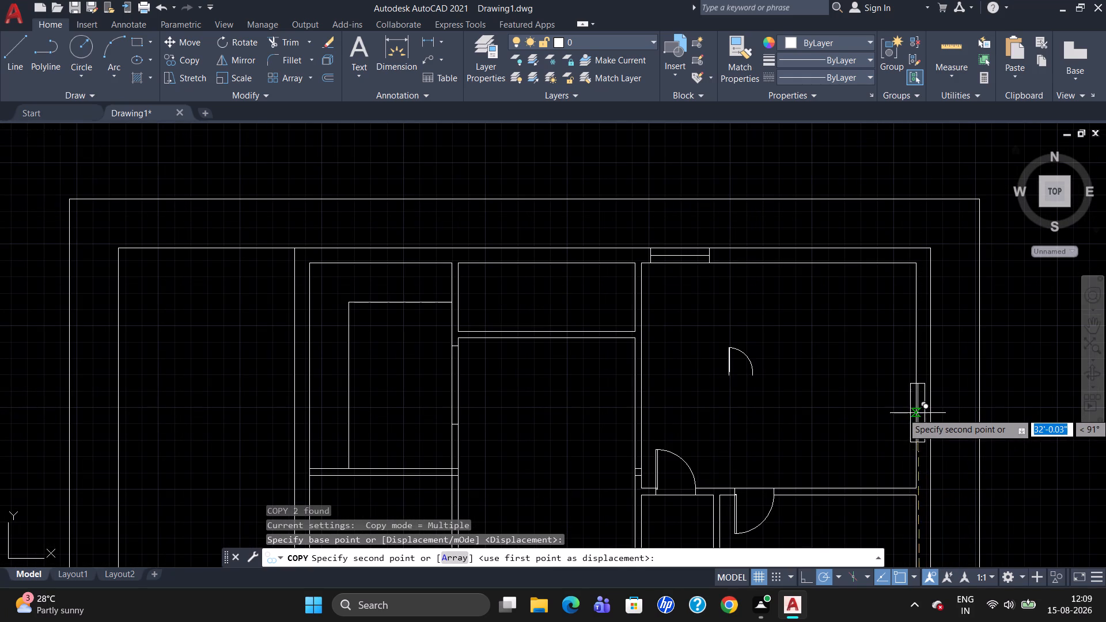
left_click(923, 411)
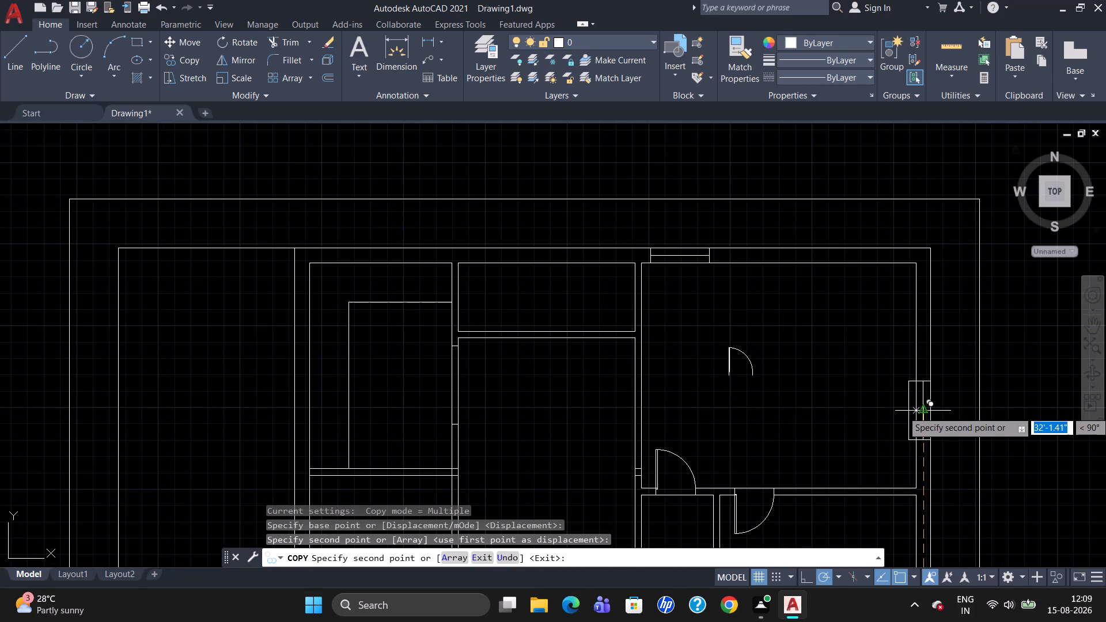
key("Escape")
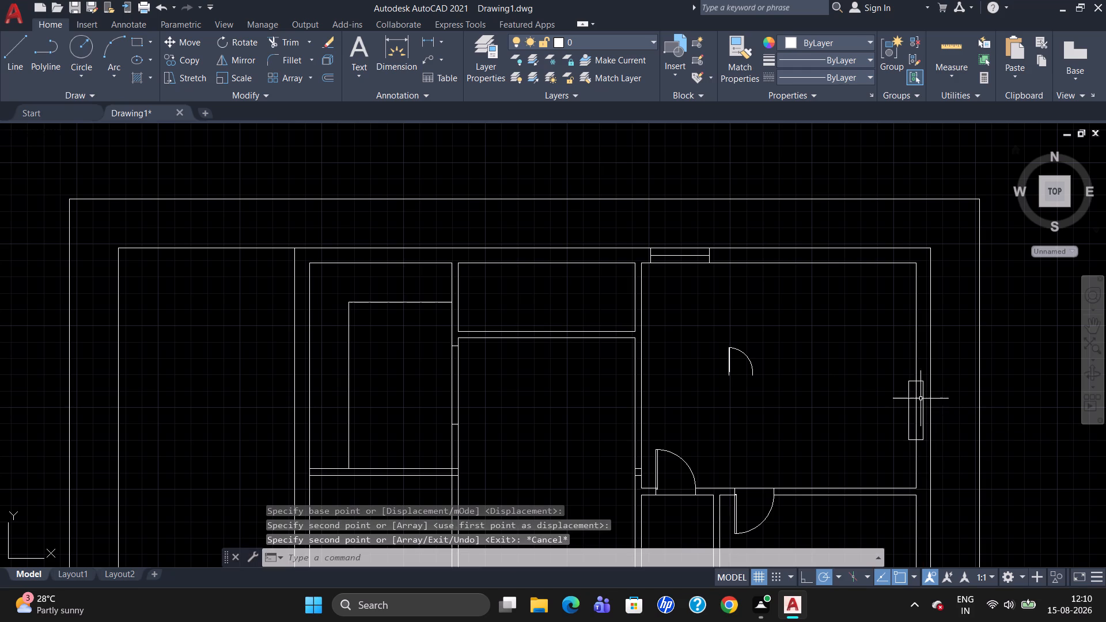
Move the copied window symbol about 4.5" east so its northeast corner meets the outer face of the east wall.
key("m")
key("Return")
scroll(937, 385, "up", 1)
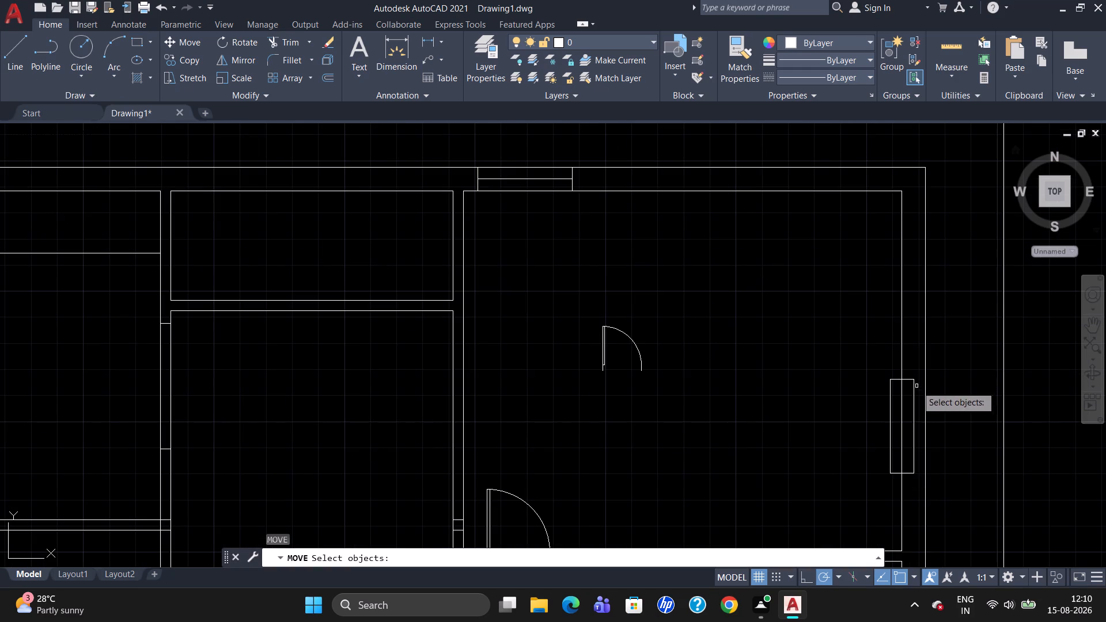
left_click(917, 385)
left_click(916, 381)
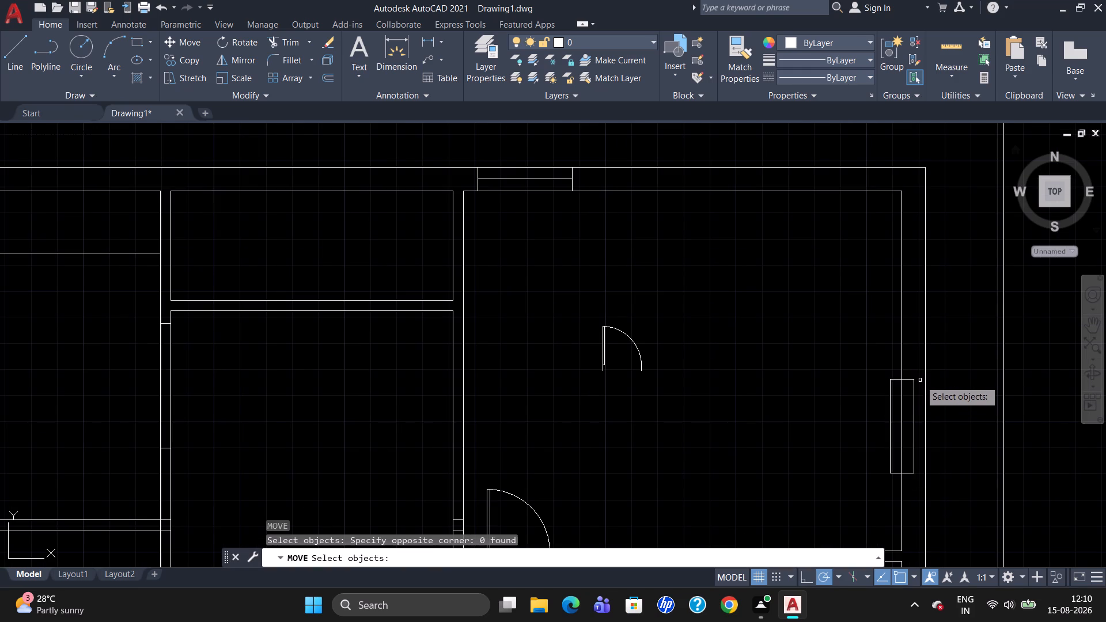
left_click(912, 379)
key("Return")
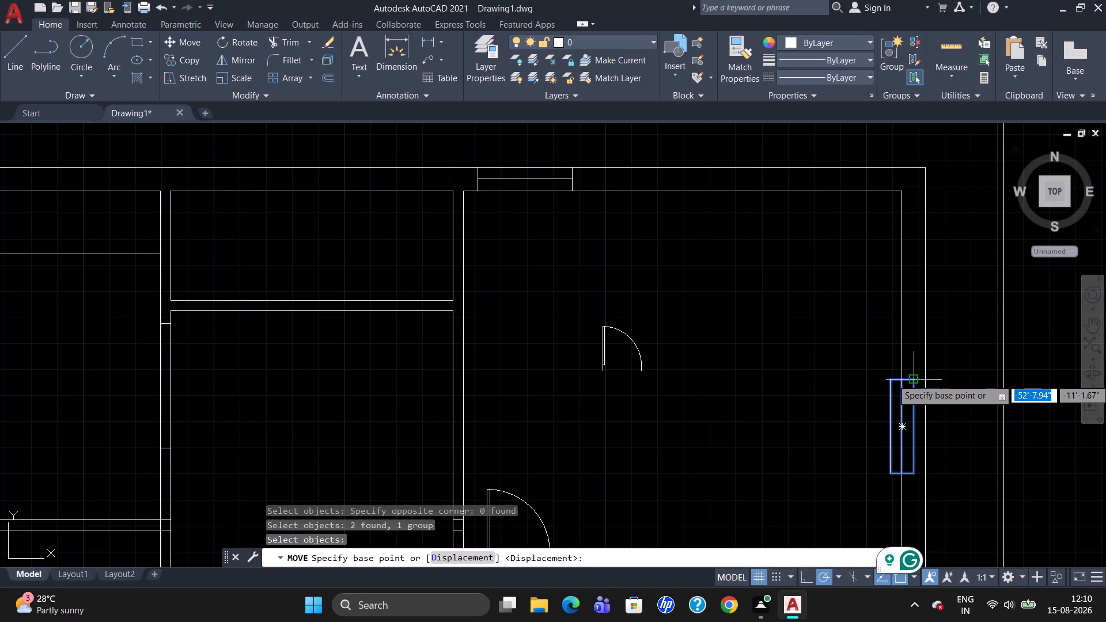
scroll(898, 378, "up", 2)
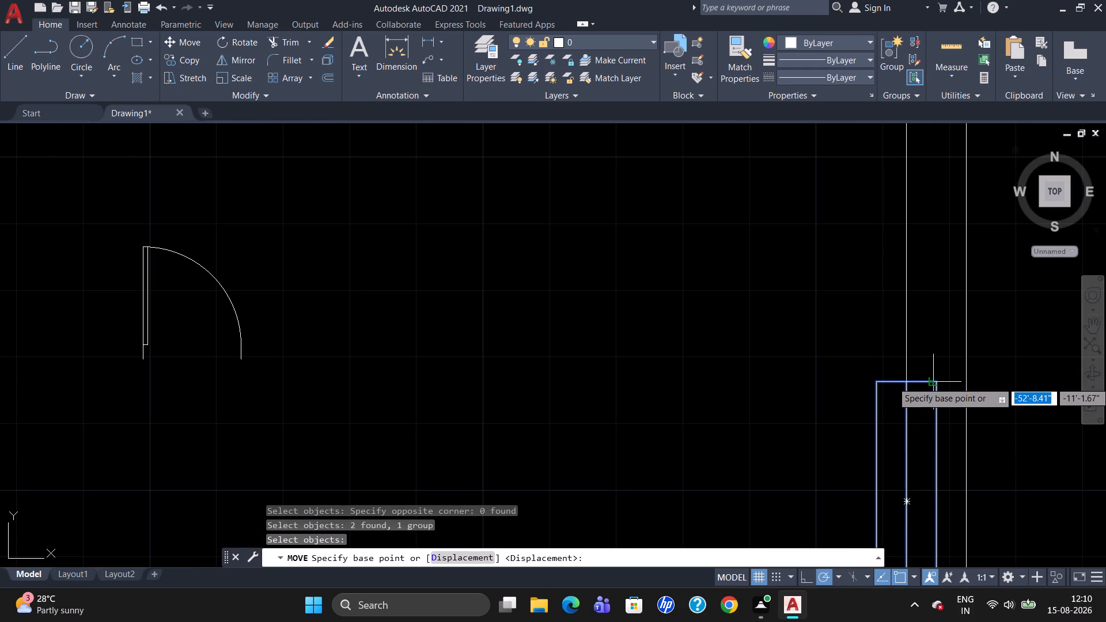
left_click(941, 385)
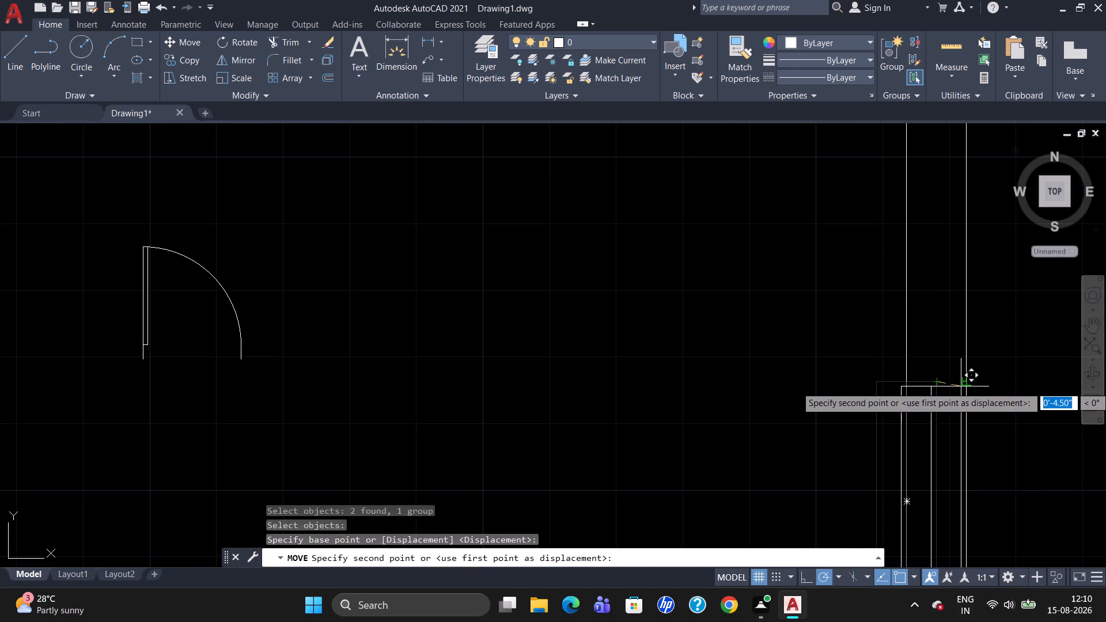
left_click(964, 385)
key("Escape")
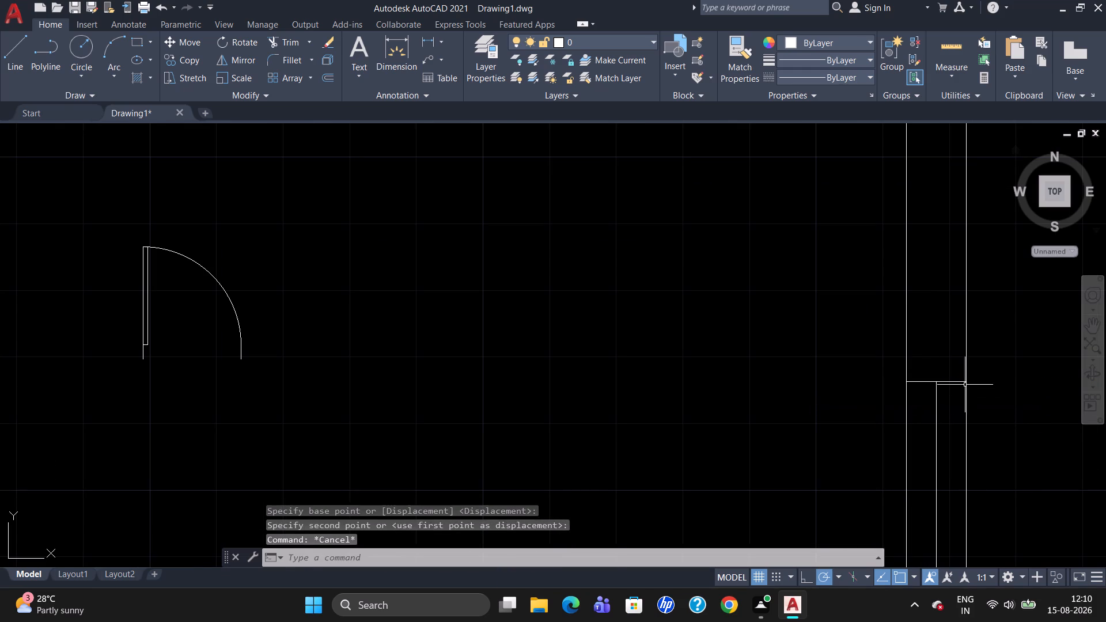
Erase the southern short jamb line in the partition between the northwest room and the central room.
scroll(982, 383, "down", 3)
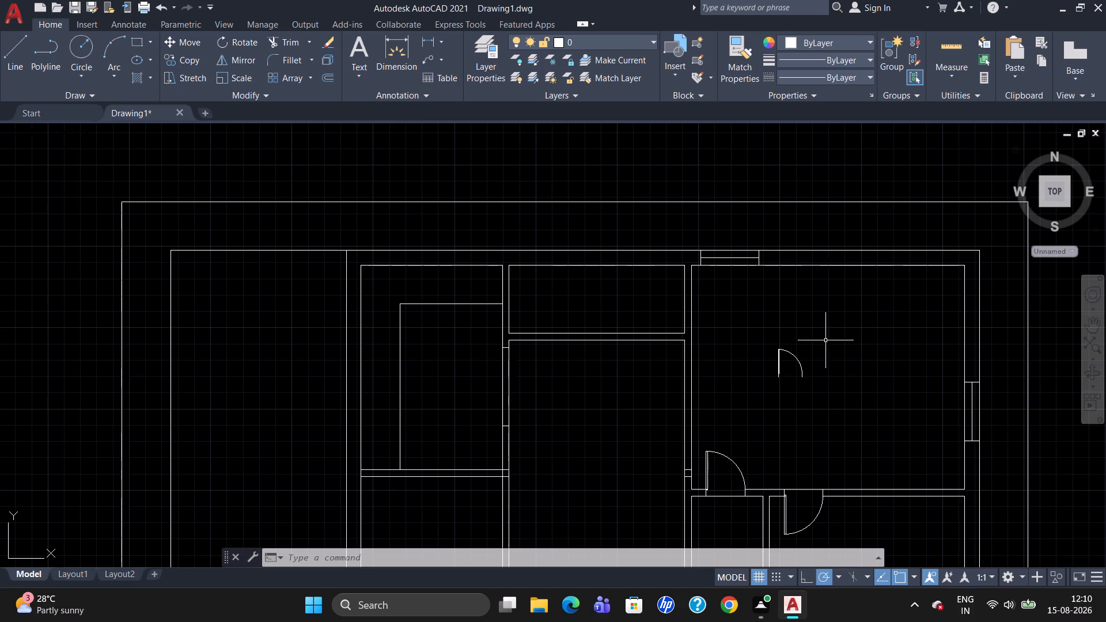
scroll(959, 406, "down", 2)
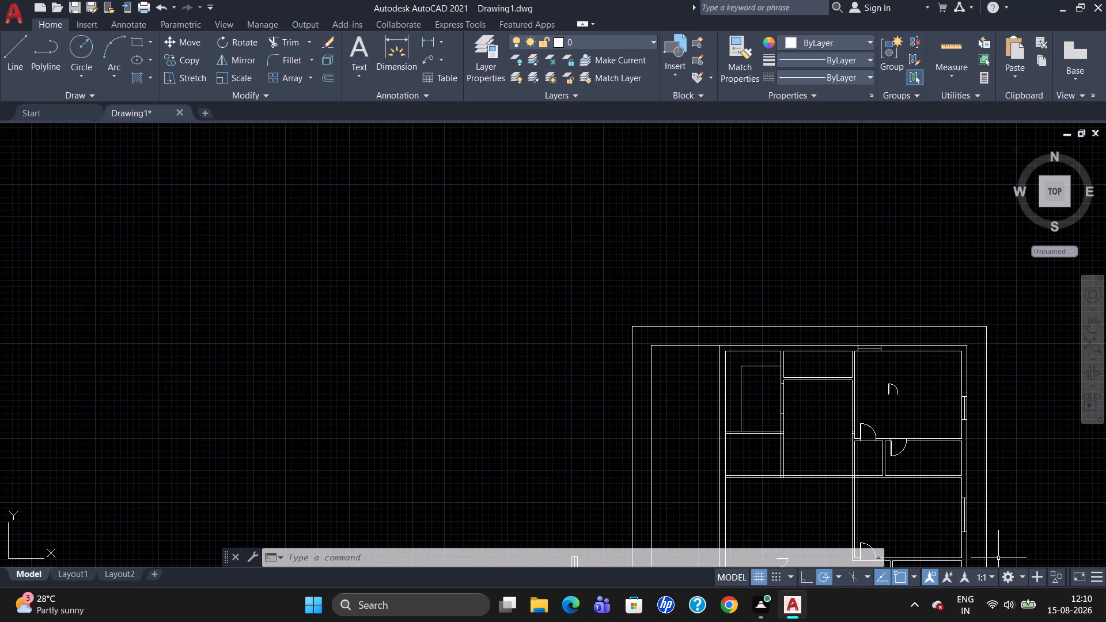
scroll(987, 557, "up", 1)
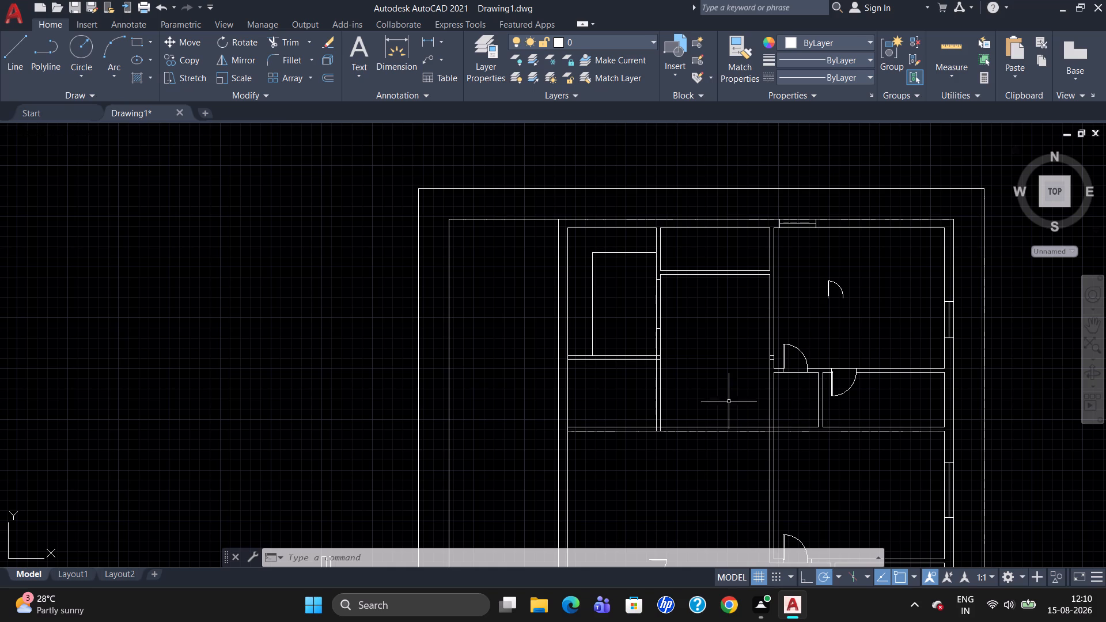
scroll(680, 308, "up", 1)
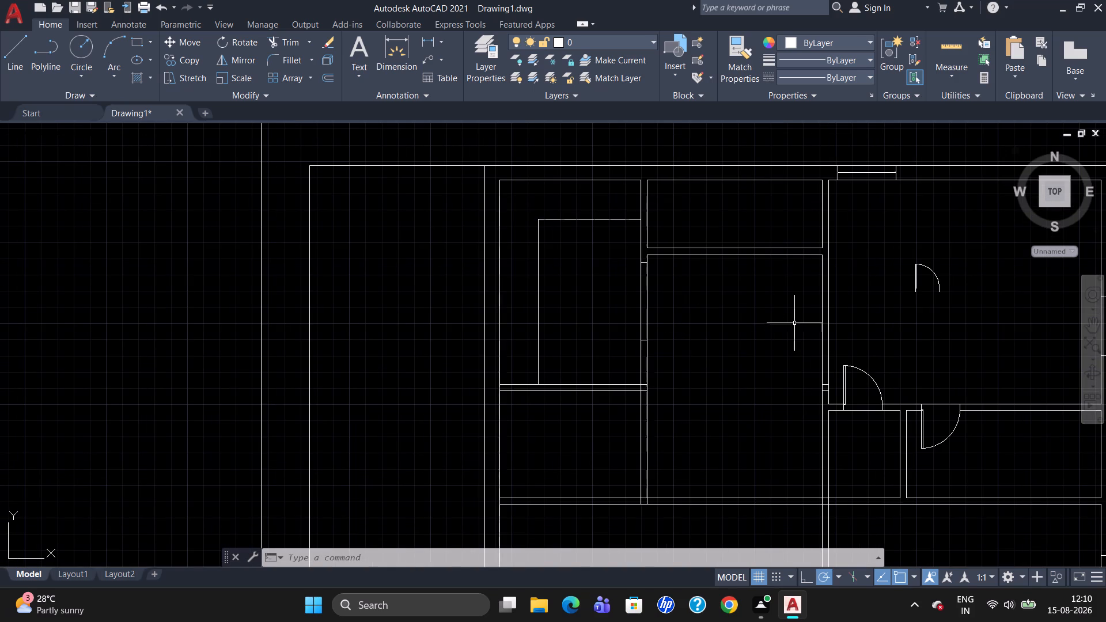
left_click(644, 339)
key("Delete")
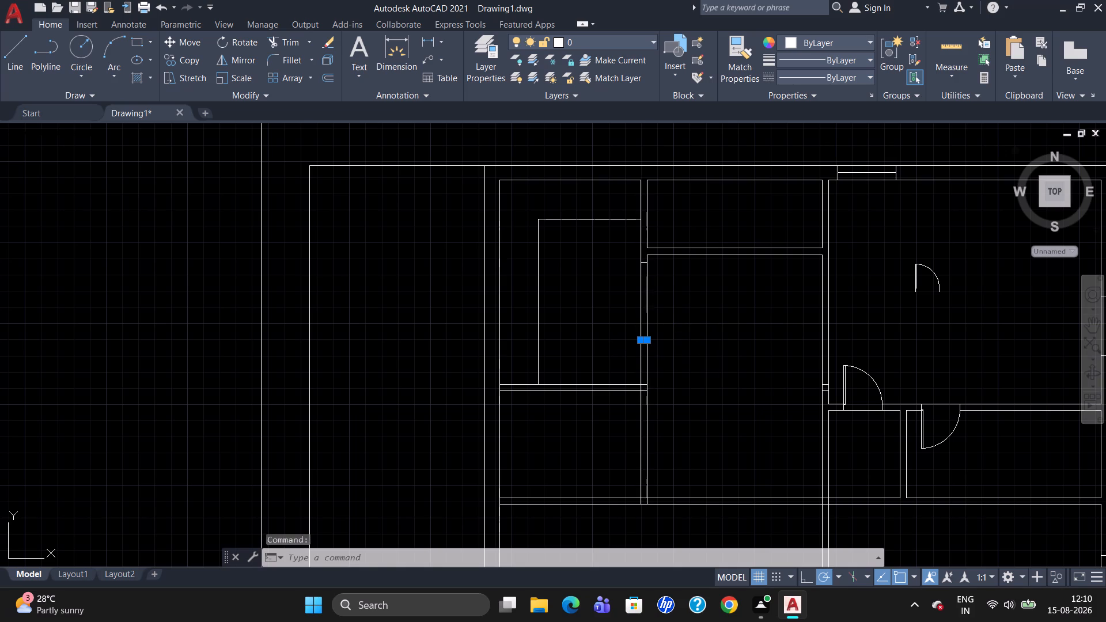
left_click(642, 262)
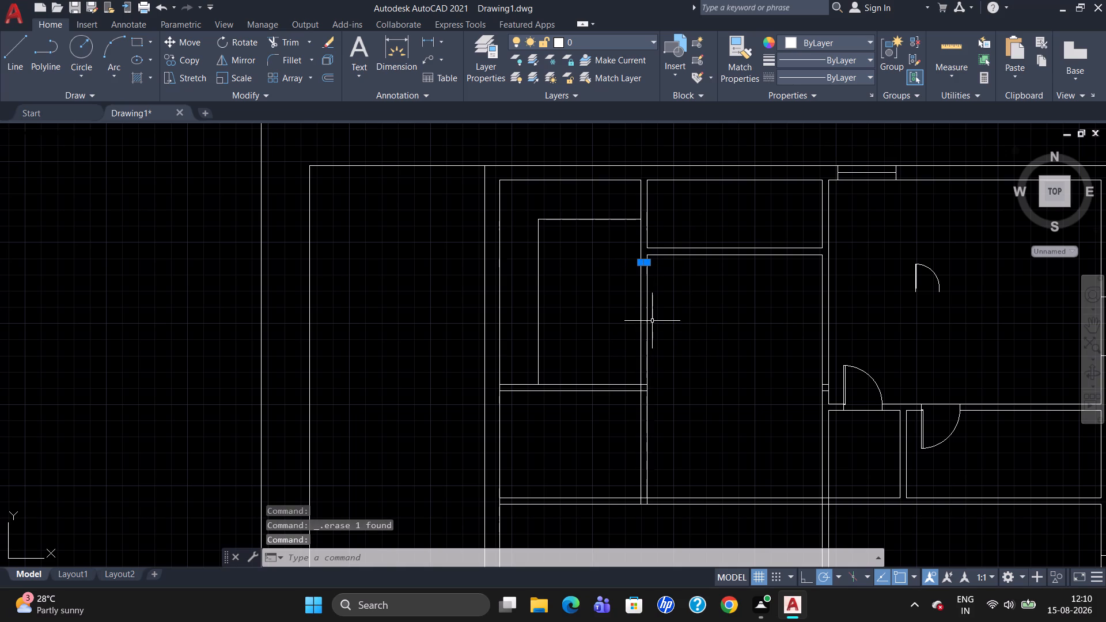
key("Escape")
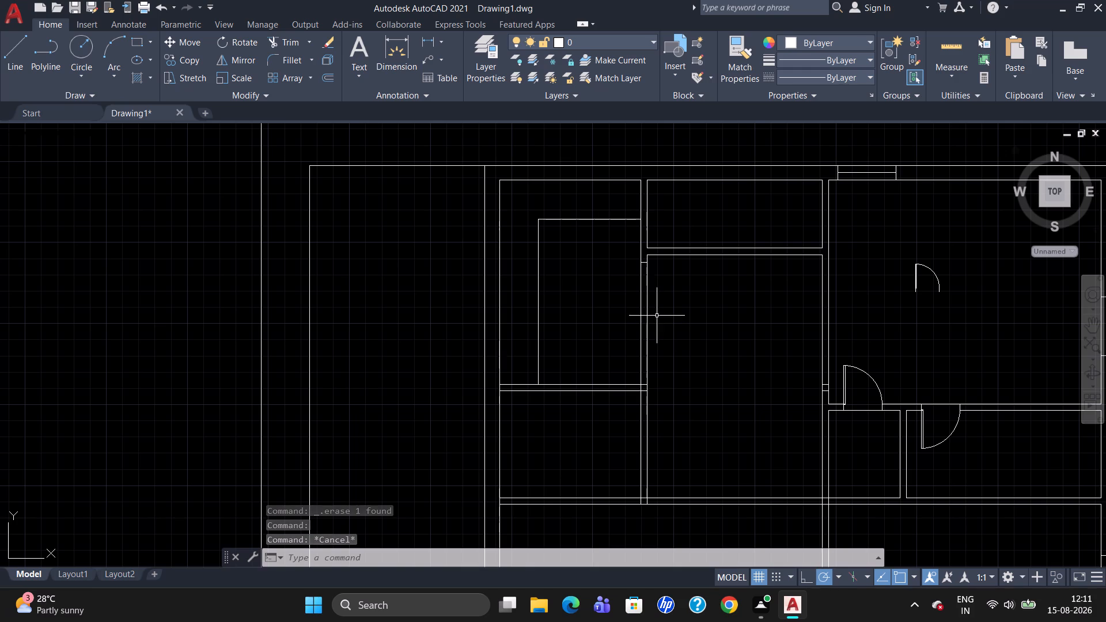
Offset the remaining north jamb line in that partition 5' to the south.
key("o")
key("Return")
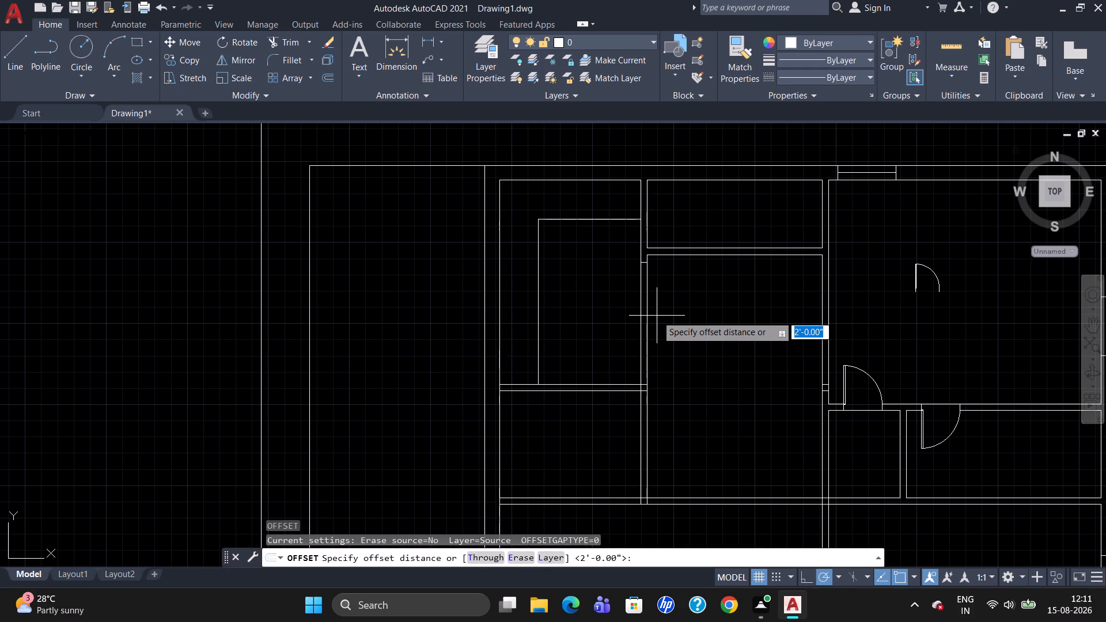
type("5'")
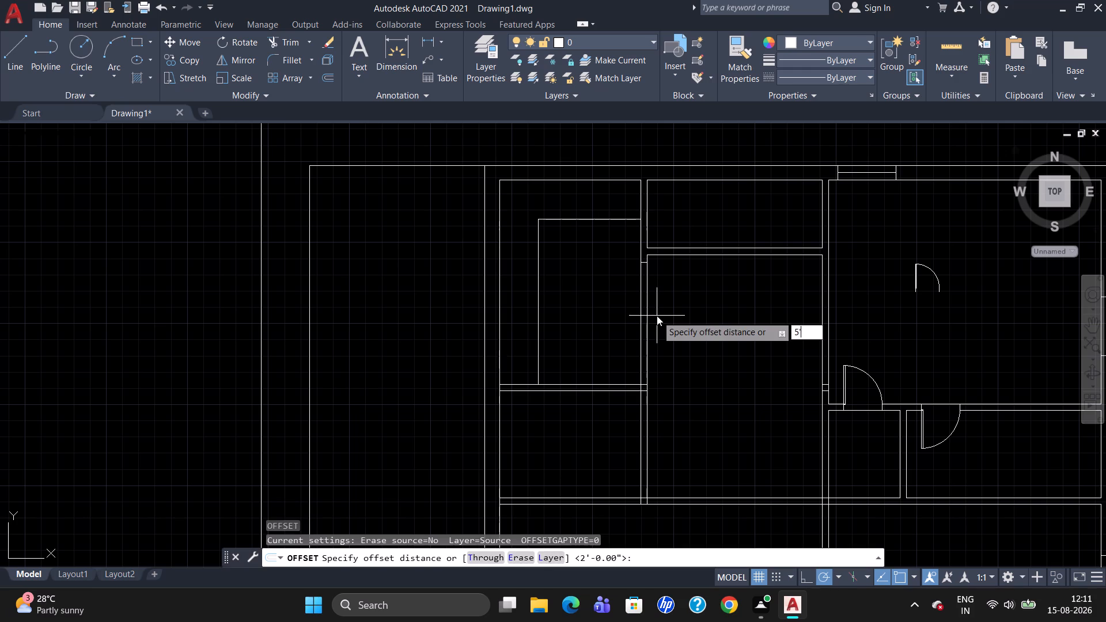
key("Return")
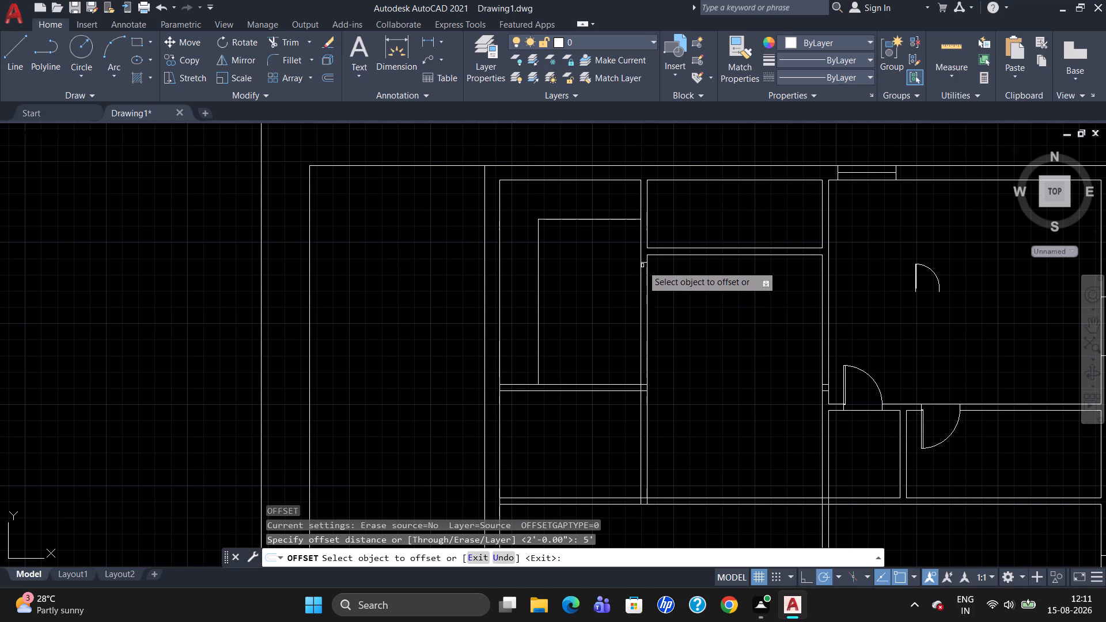
left_click(643, 264)
left_click(653, 330)
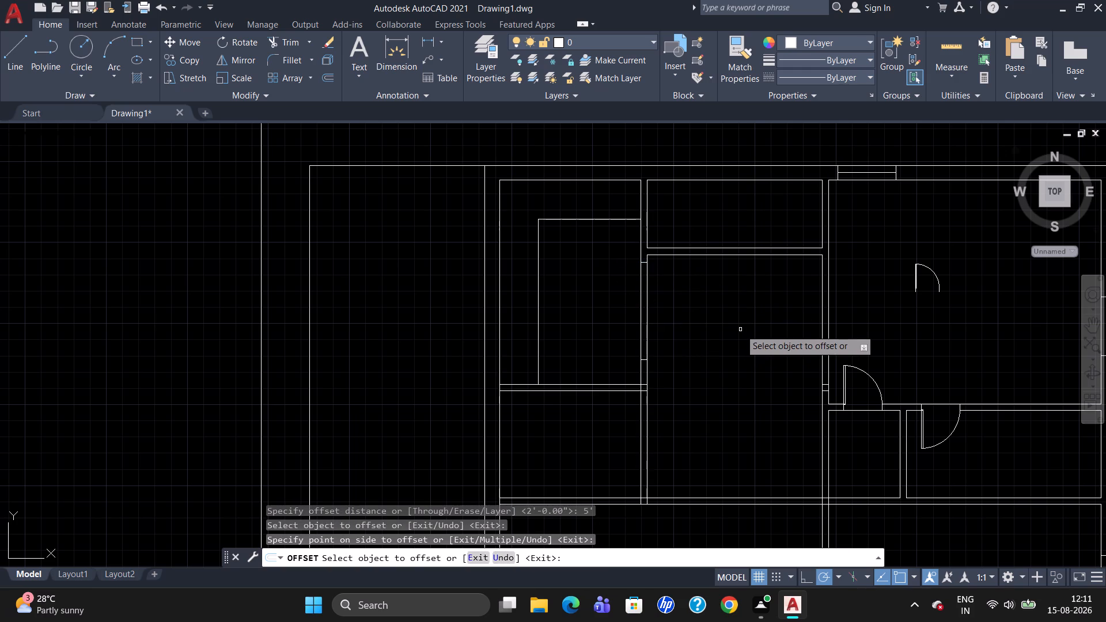
key("Escape")
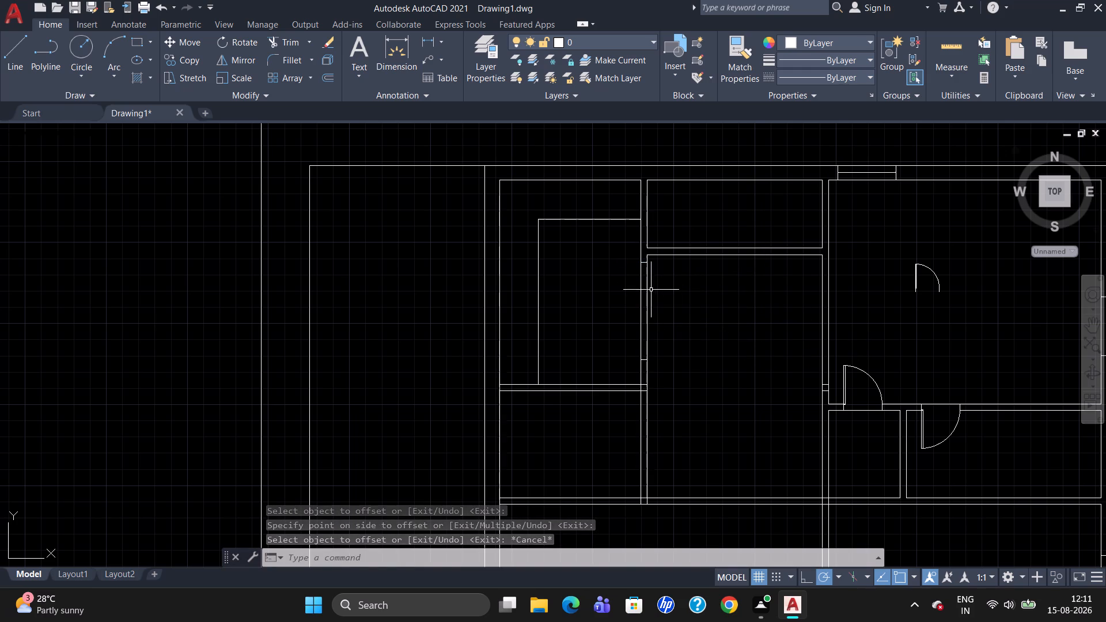
Draw a short jamb line across the partition between the small north room and the central room, 9" from its west end.
scroll(665, 256, "up", 1)
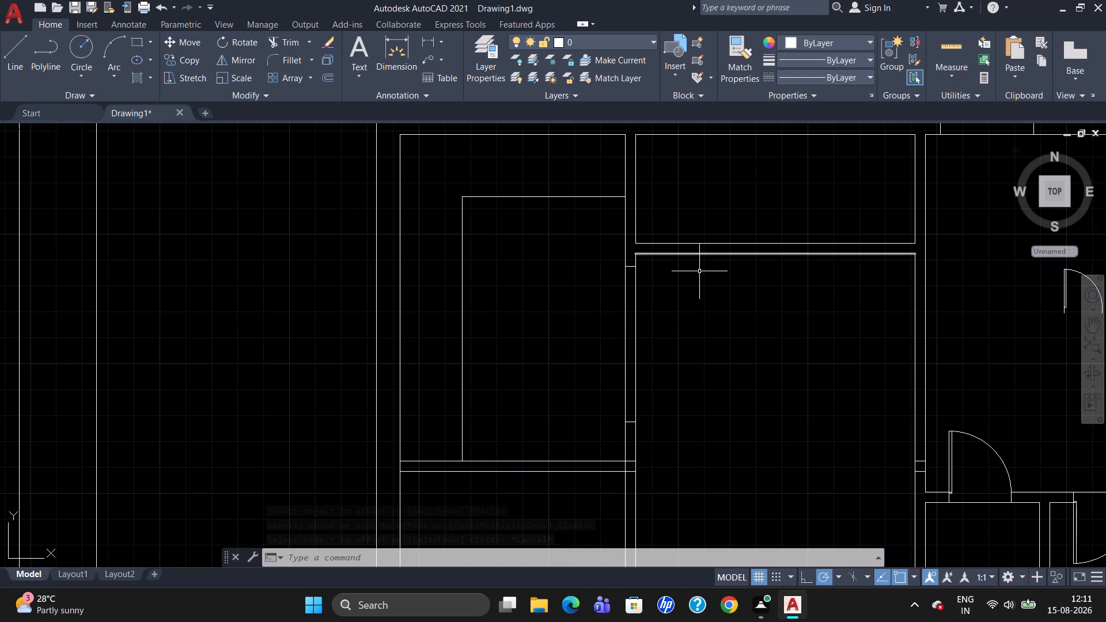
key("l")
key("Return")
type("tk")
key("Return")
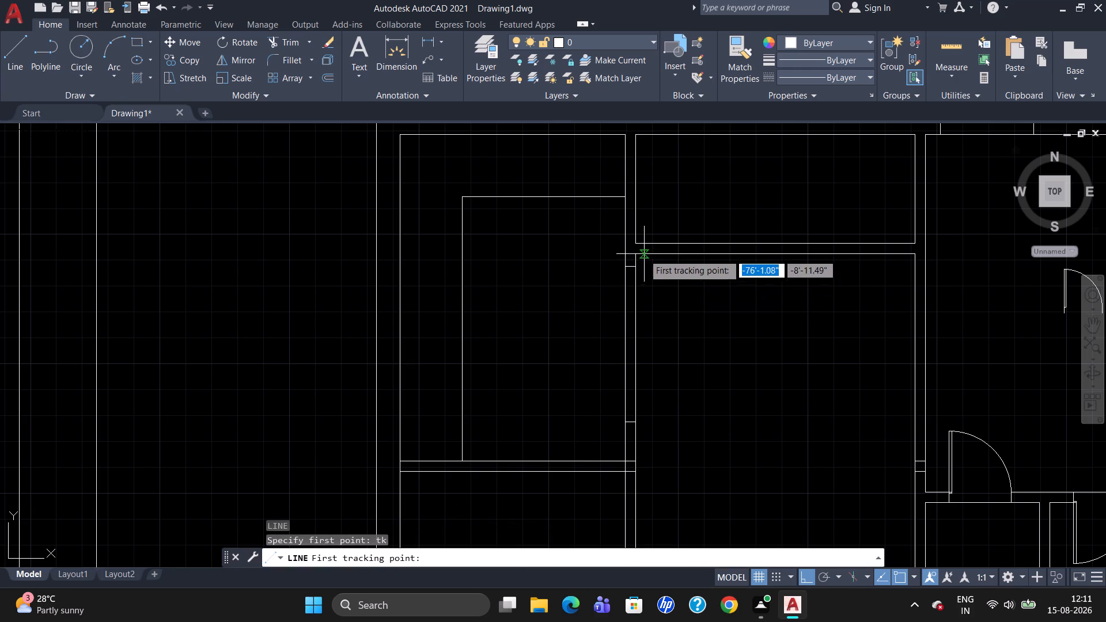
left_click(637, 247)
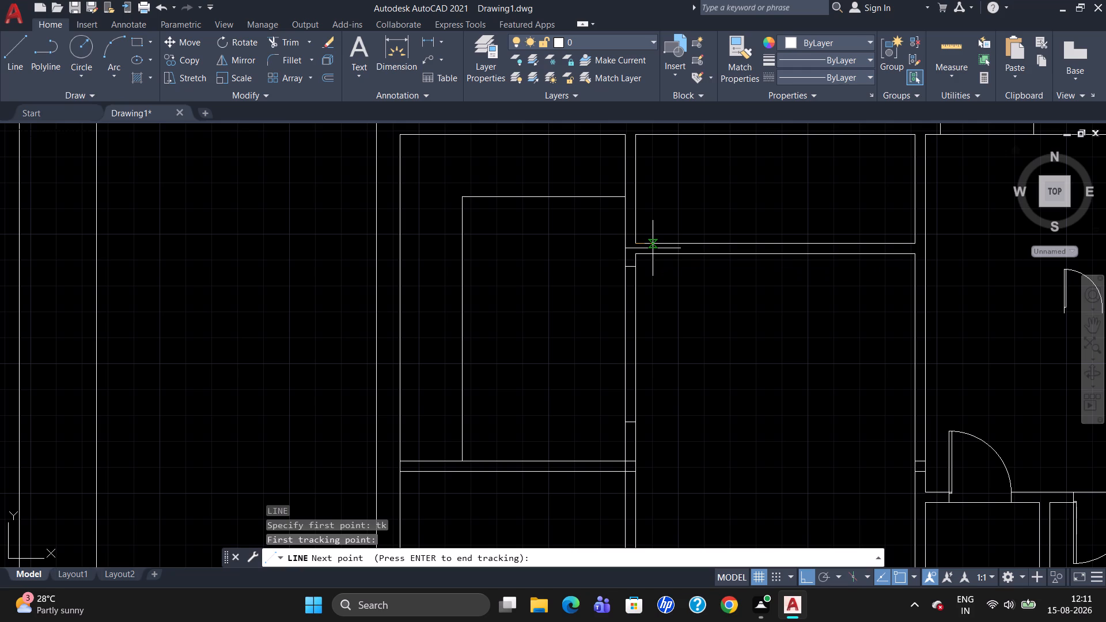
key("9")
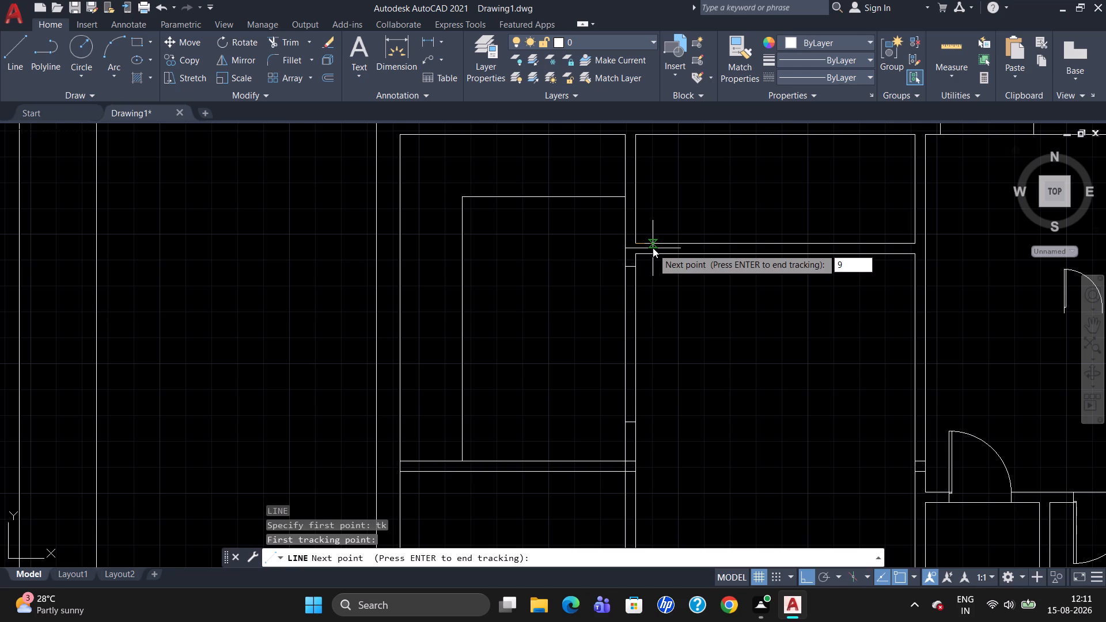
key("shift+quotedbl")
key("Return")
key("Return")
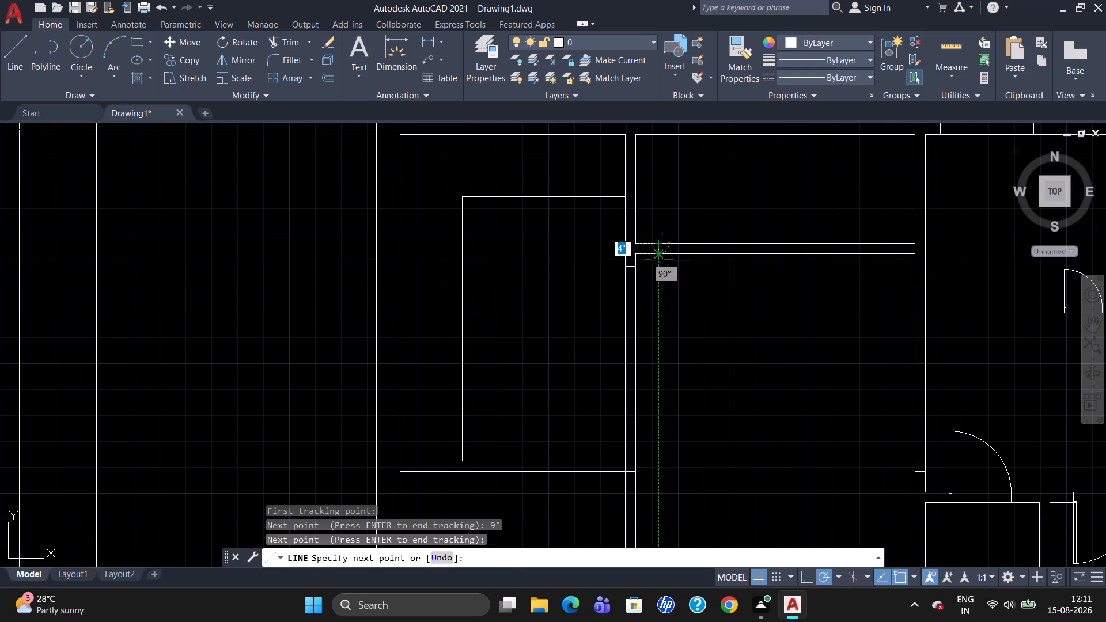
left_click(660, 256)
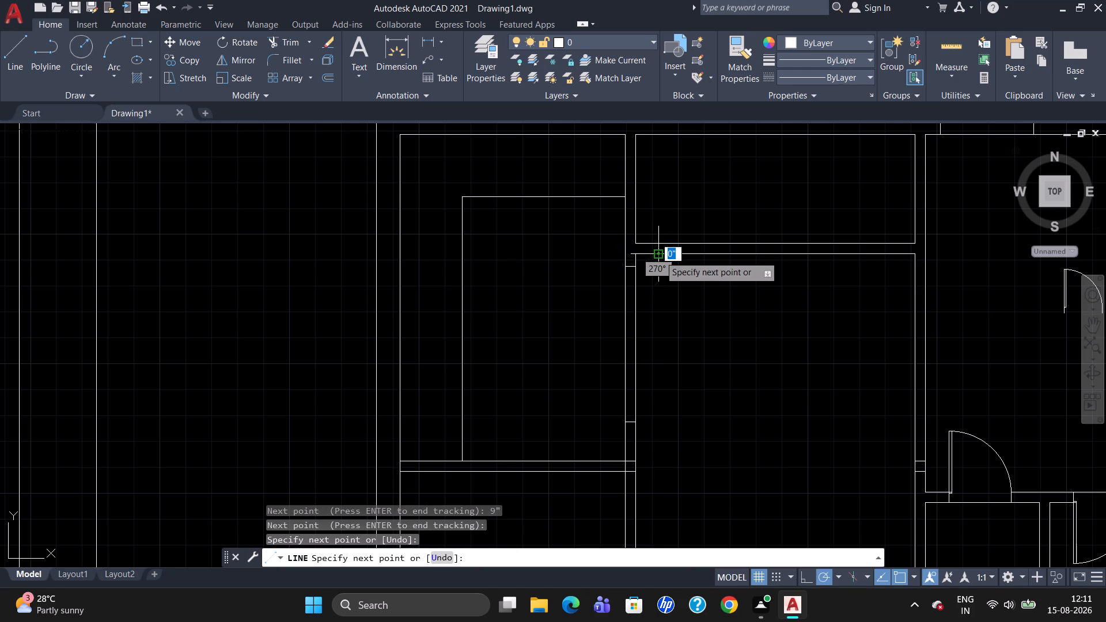
key("Escape")
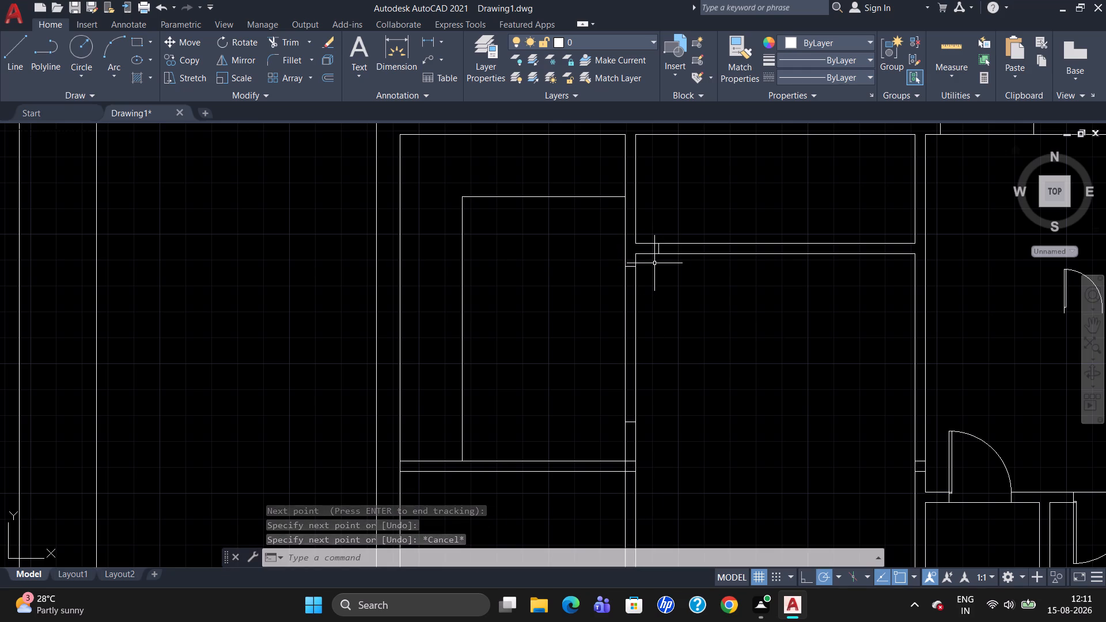
Offset the new jamb line in the small north room's south partition 2' to the east.
key("o")
key("Return")
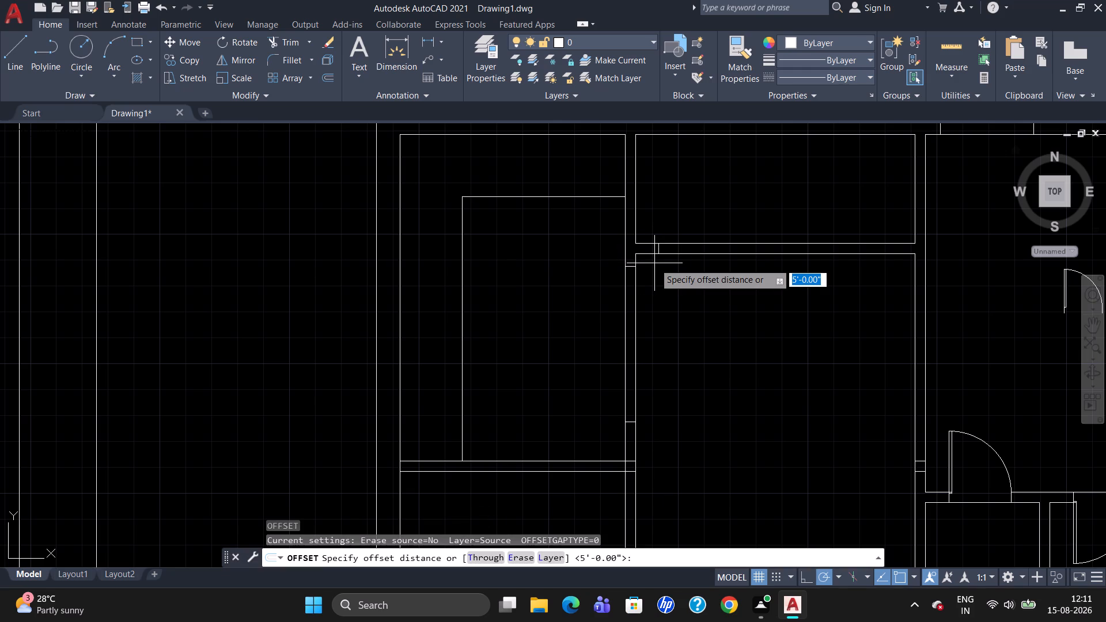
type("2'")
key("Return")
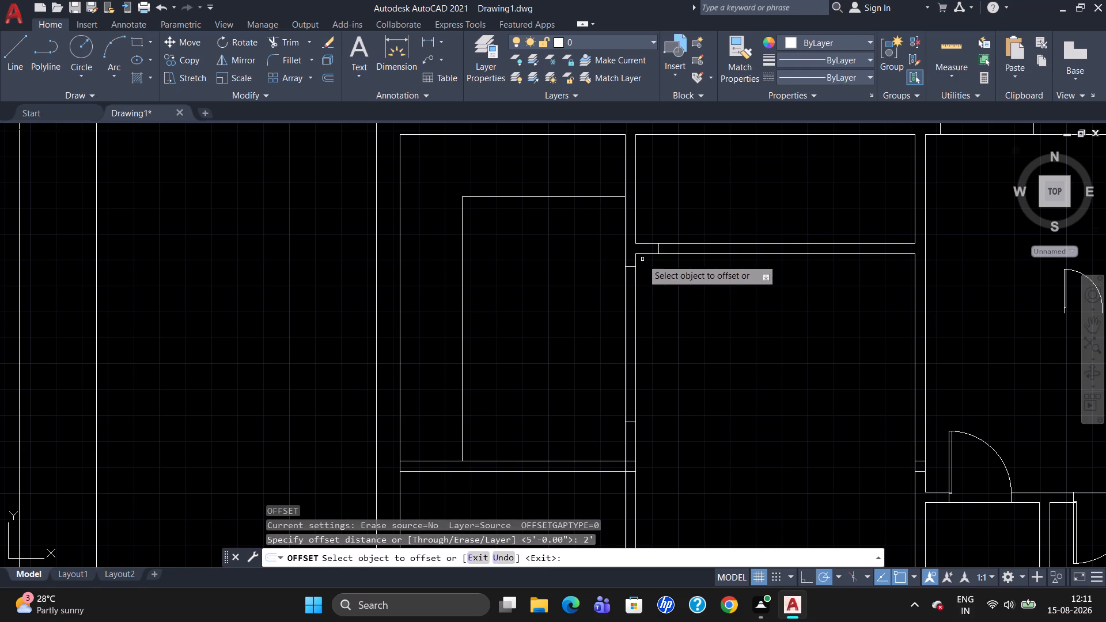
left_click(659, 249)
left_click(689, 252)
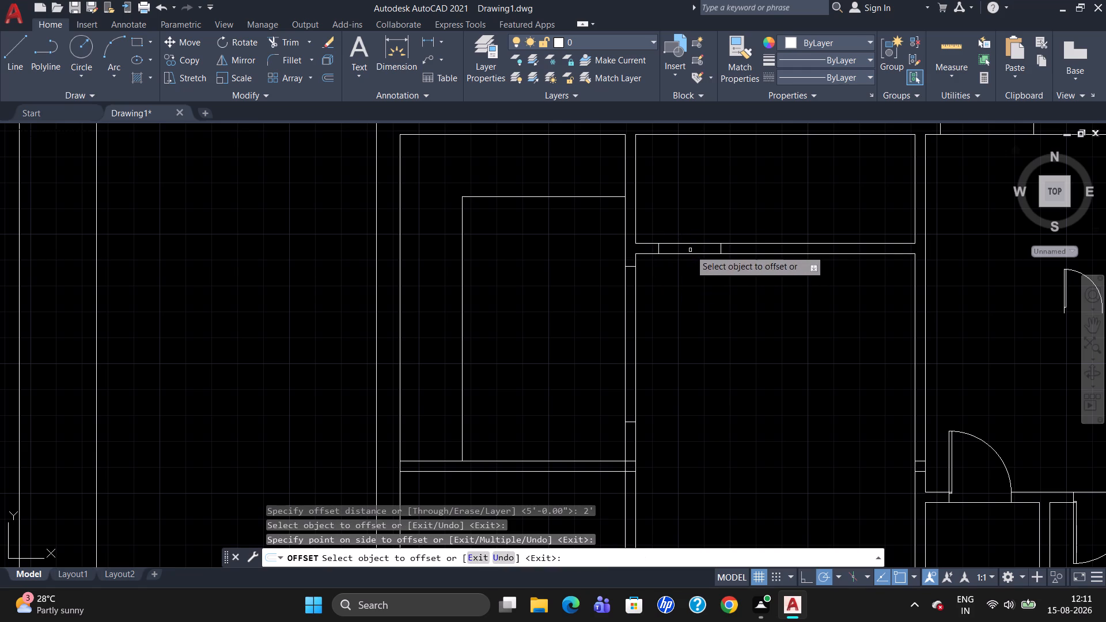
key("Escape")
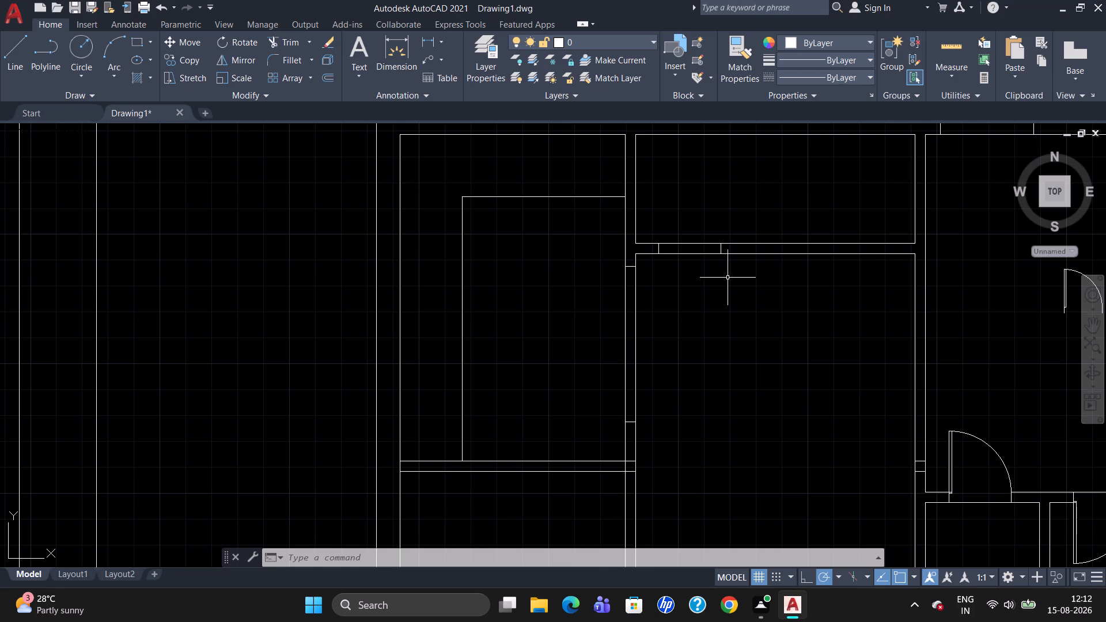
Rotate the small loose door symbol in the northeast room by 180° about a point on its leaf.
scroll(905, 241, "down", 1)
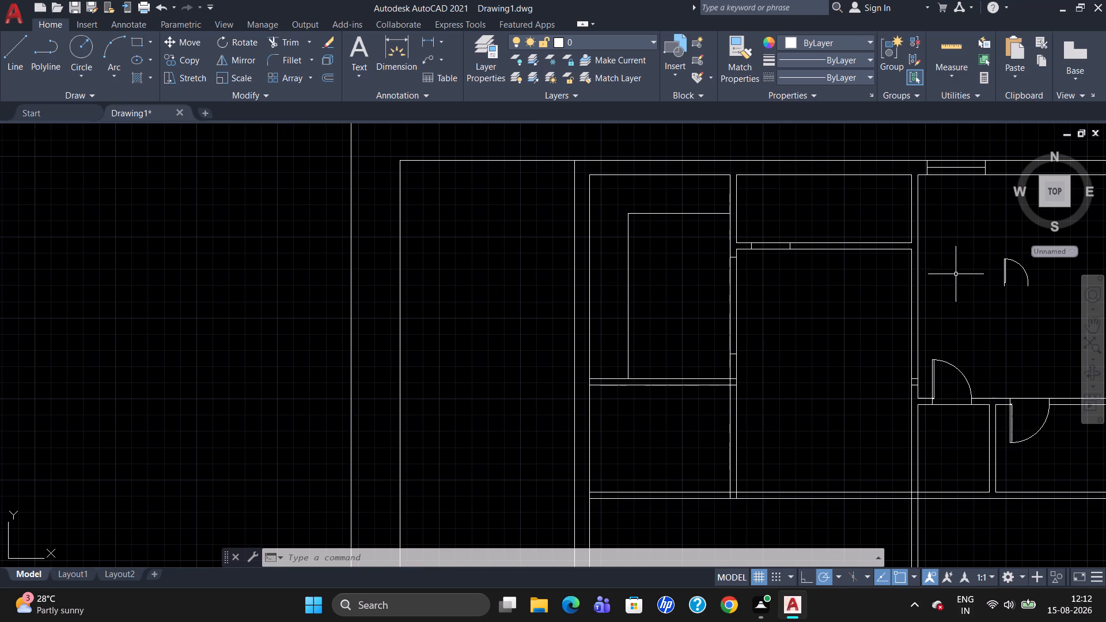
left_click(1009, 266)
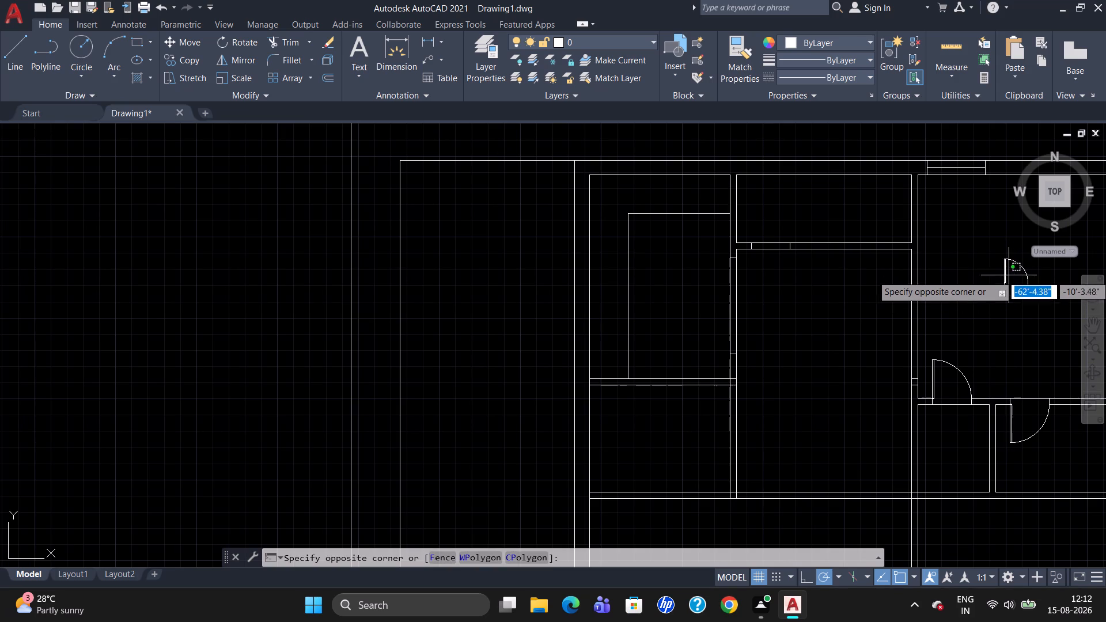
left_click(1004, 271)
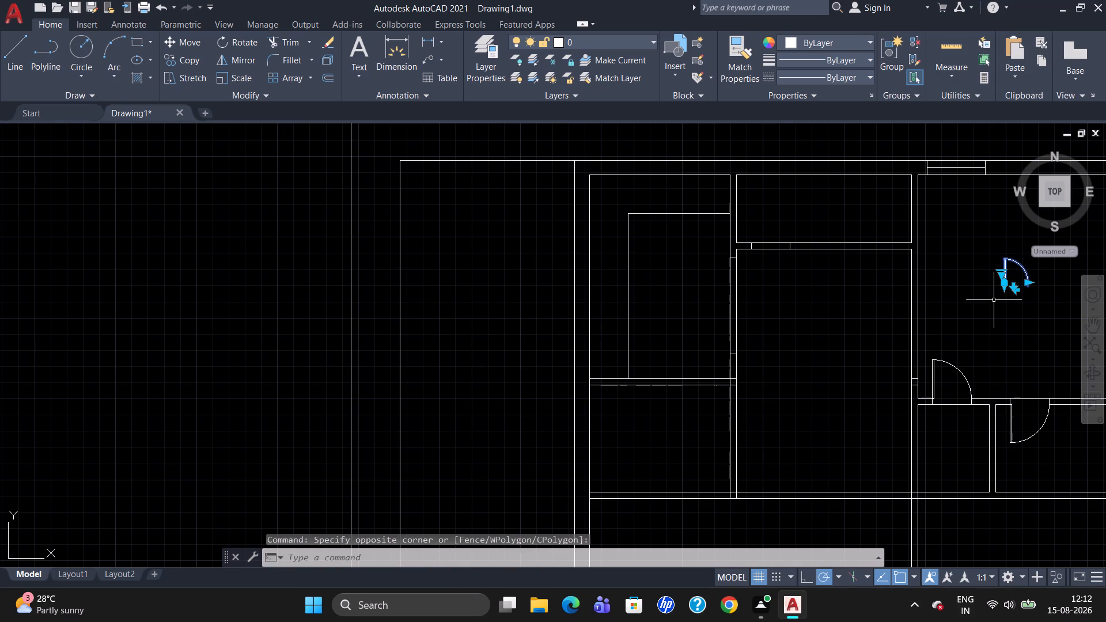
type("ro")
key("Return")
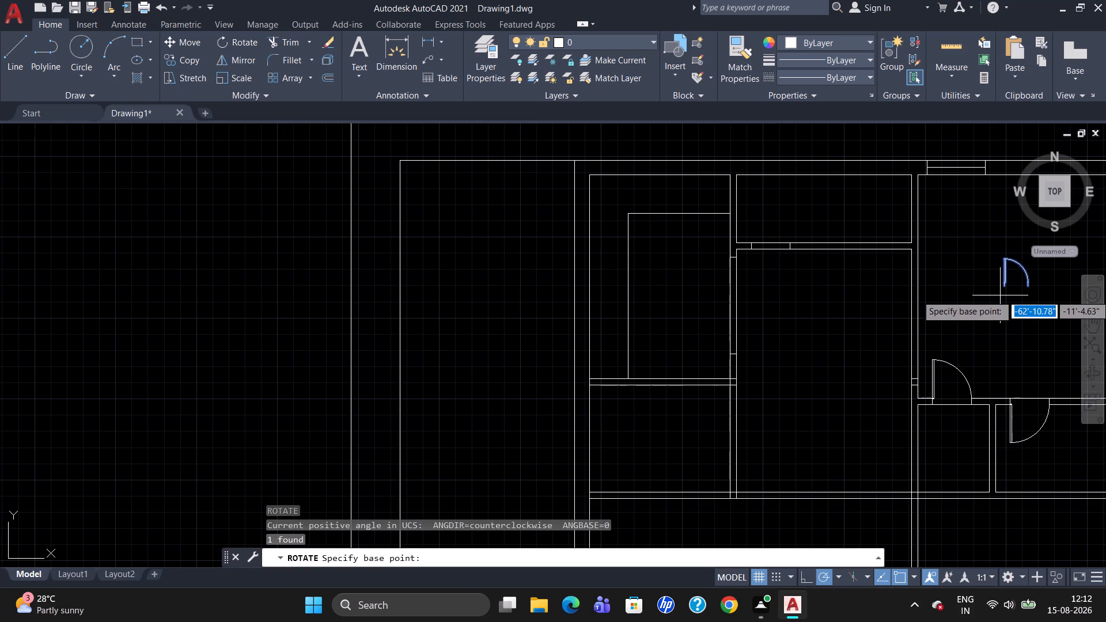
left_click(1004, 266)
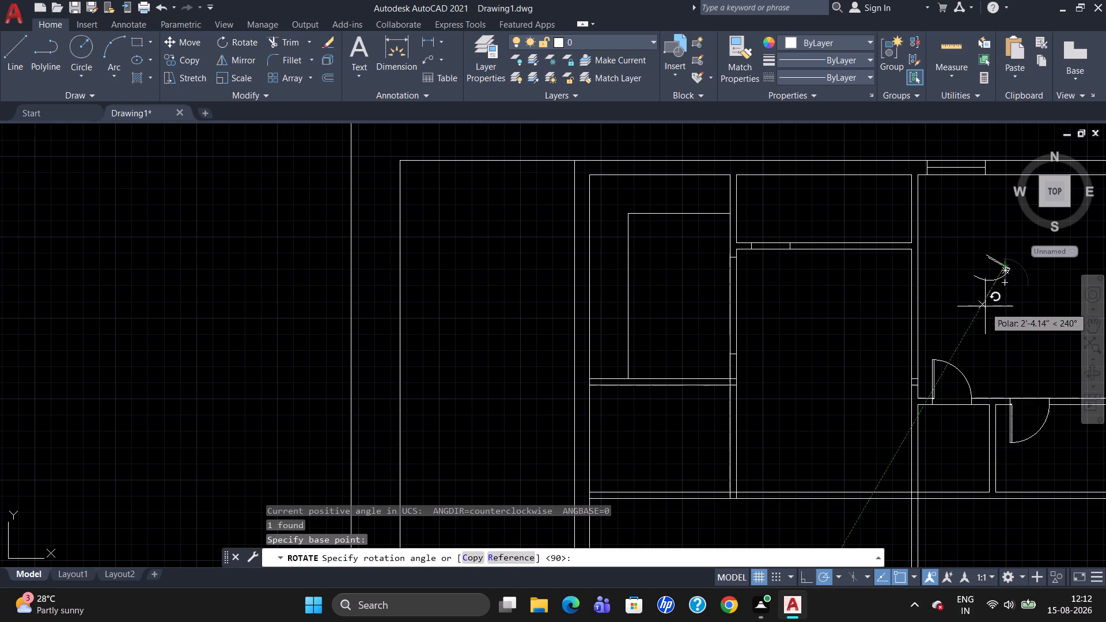
left_click(984, 262)
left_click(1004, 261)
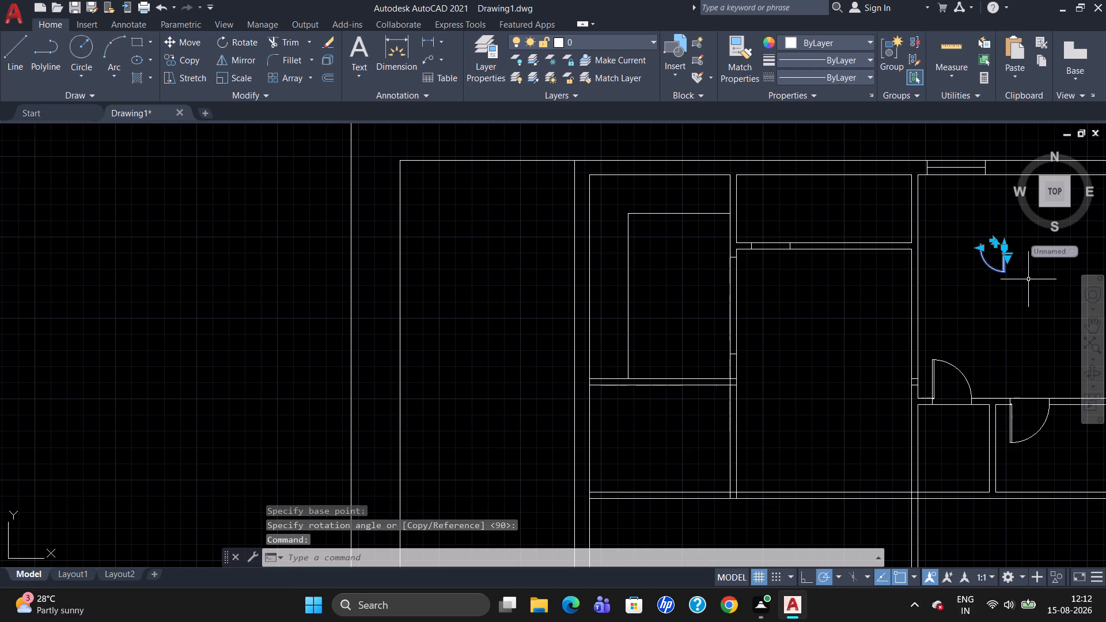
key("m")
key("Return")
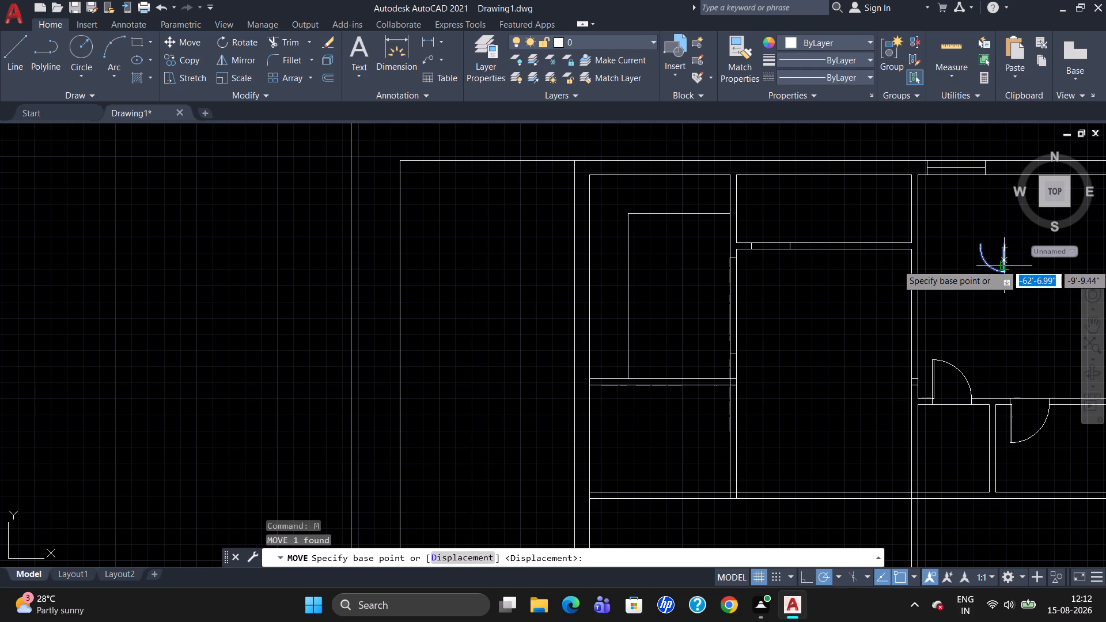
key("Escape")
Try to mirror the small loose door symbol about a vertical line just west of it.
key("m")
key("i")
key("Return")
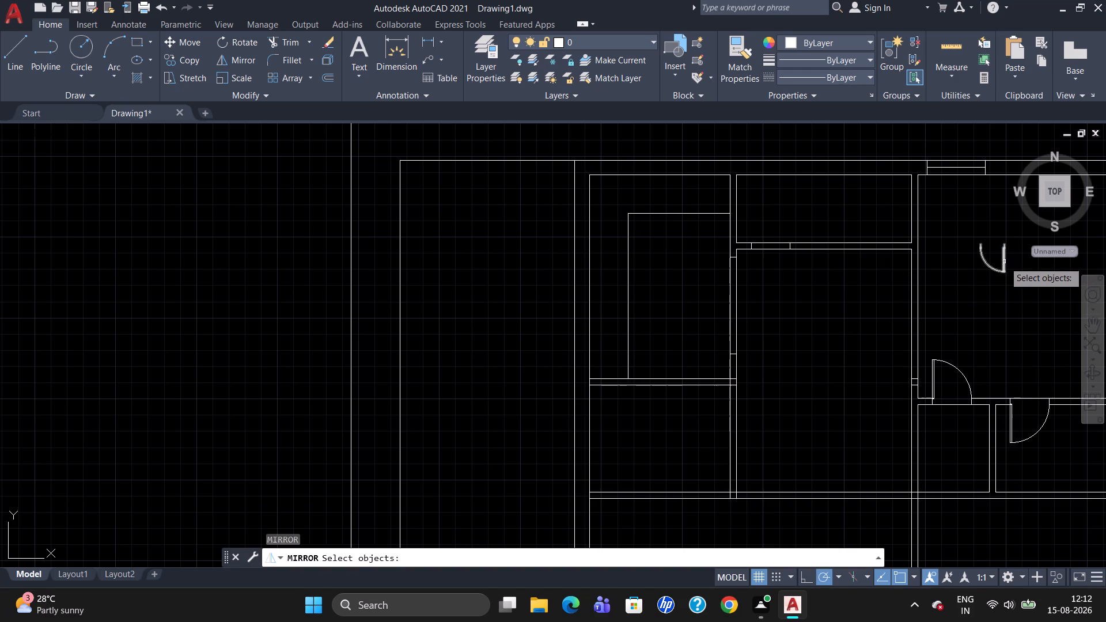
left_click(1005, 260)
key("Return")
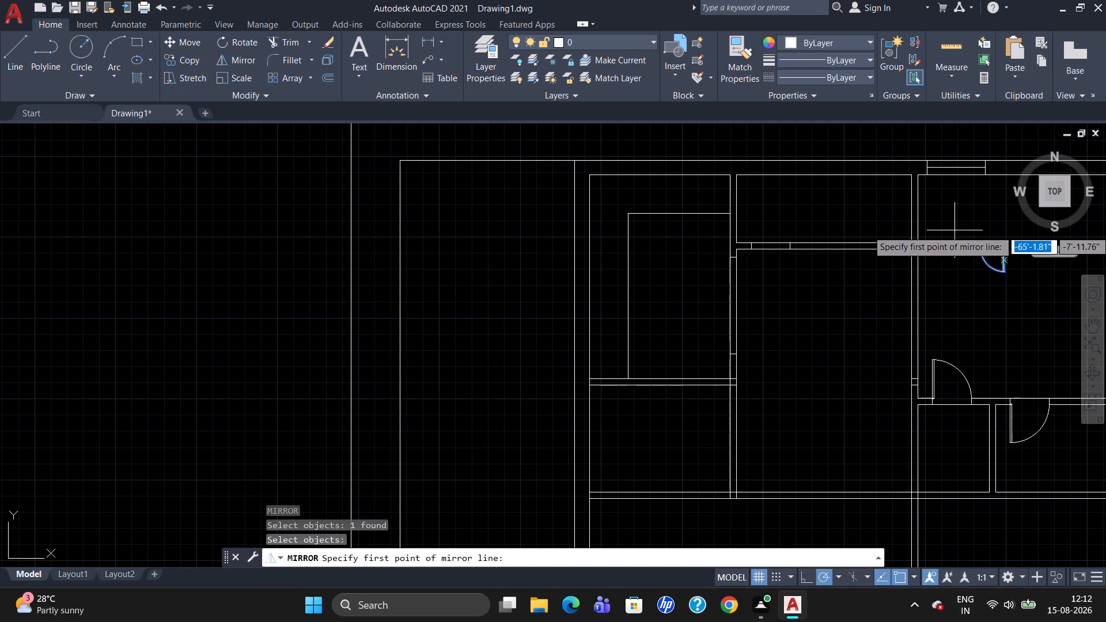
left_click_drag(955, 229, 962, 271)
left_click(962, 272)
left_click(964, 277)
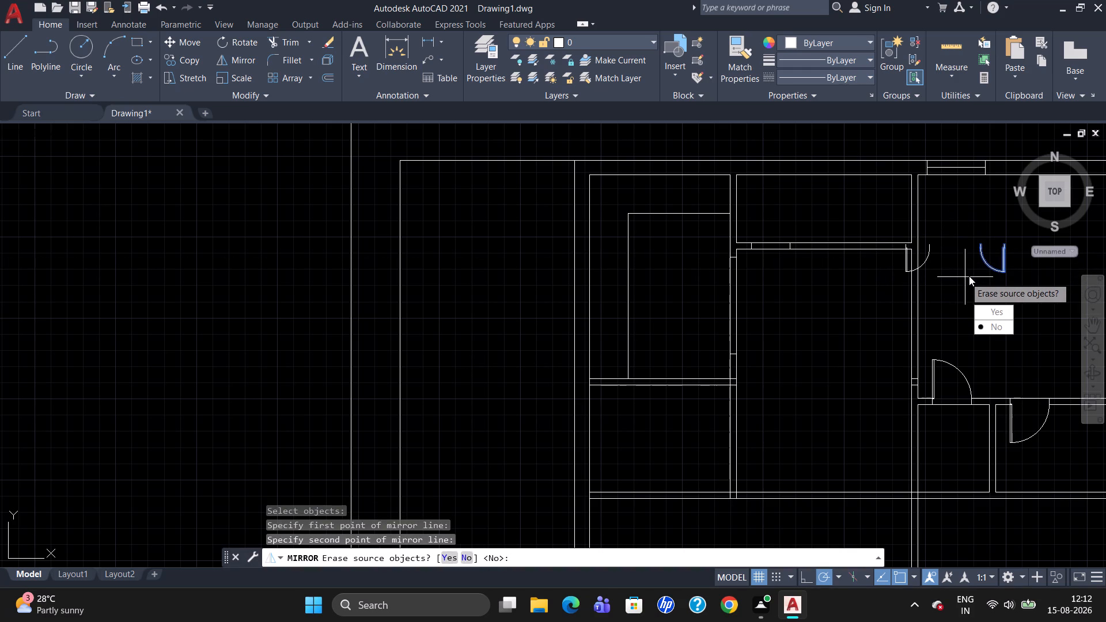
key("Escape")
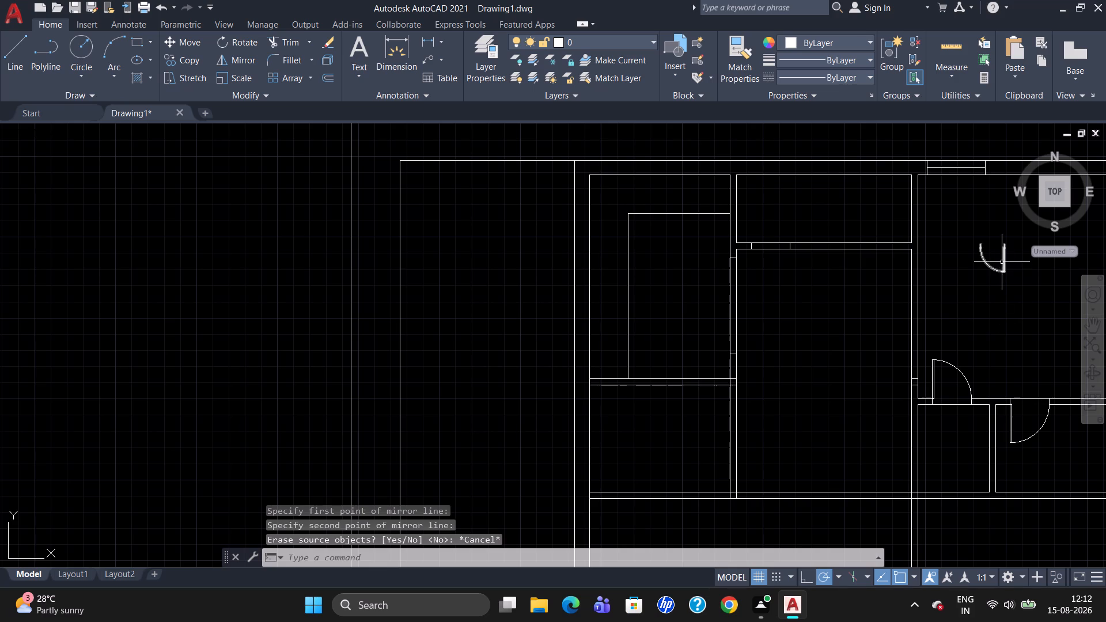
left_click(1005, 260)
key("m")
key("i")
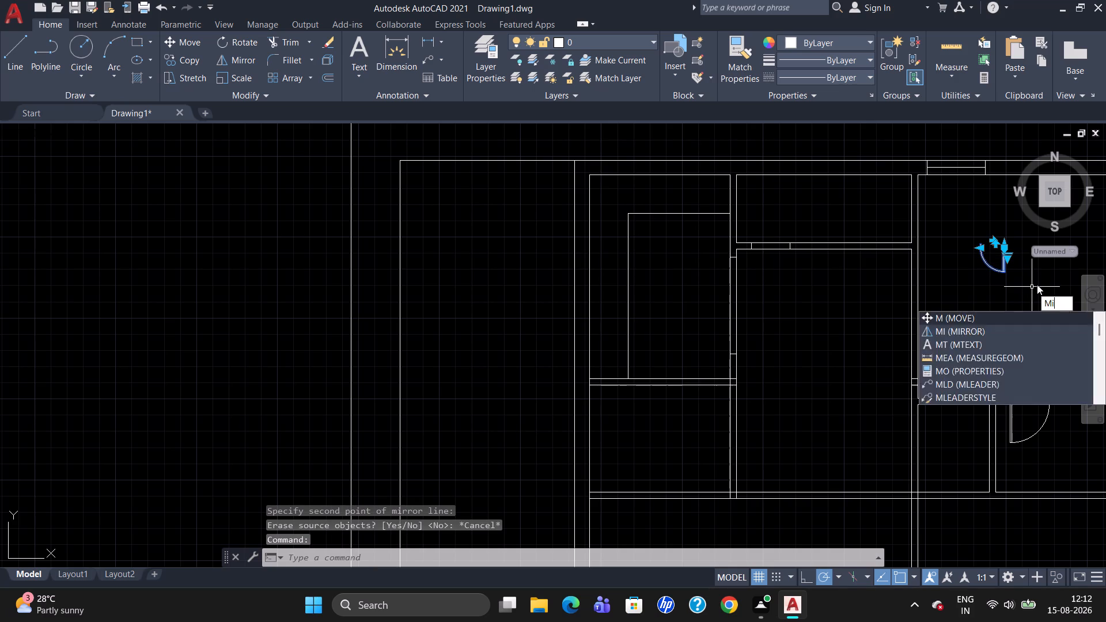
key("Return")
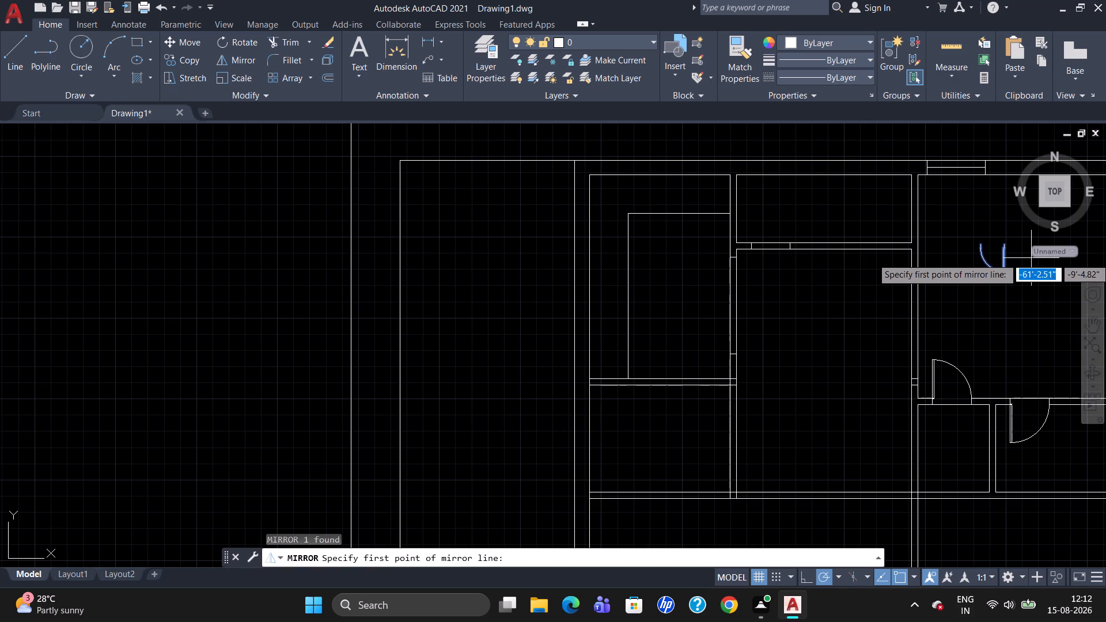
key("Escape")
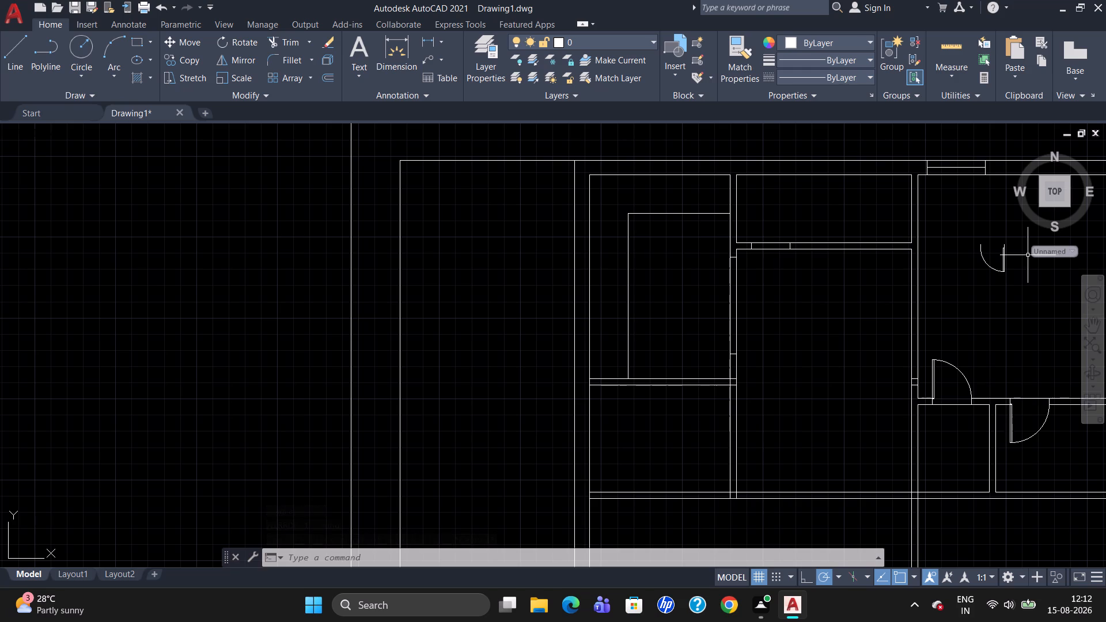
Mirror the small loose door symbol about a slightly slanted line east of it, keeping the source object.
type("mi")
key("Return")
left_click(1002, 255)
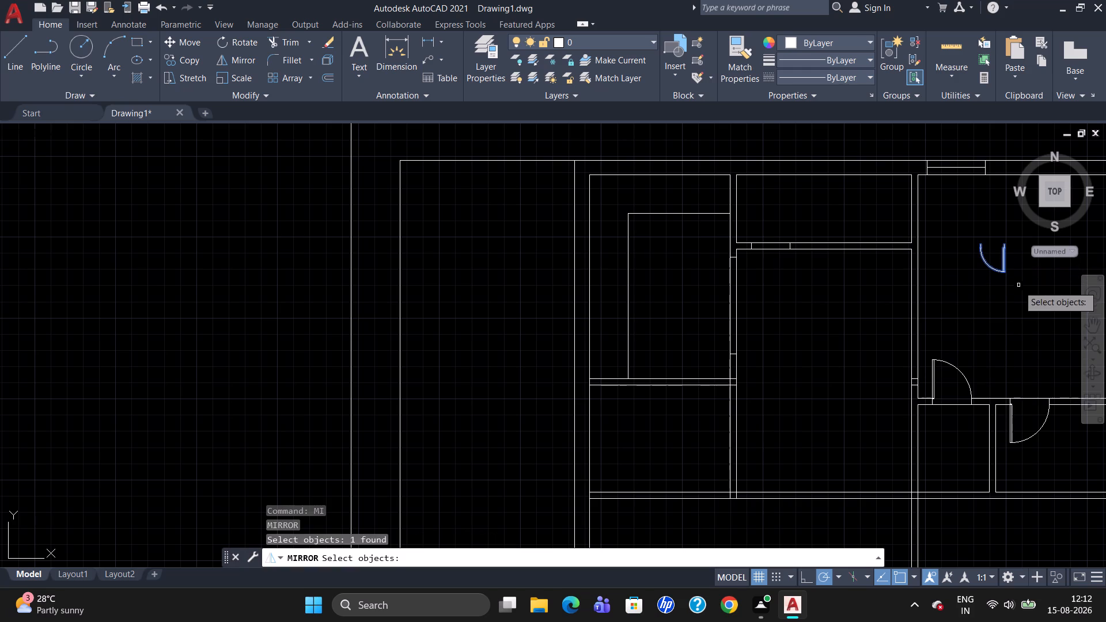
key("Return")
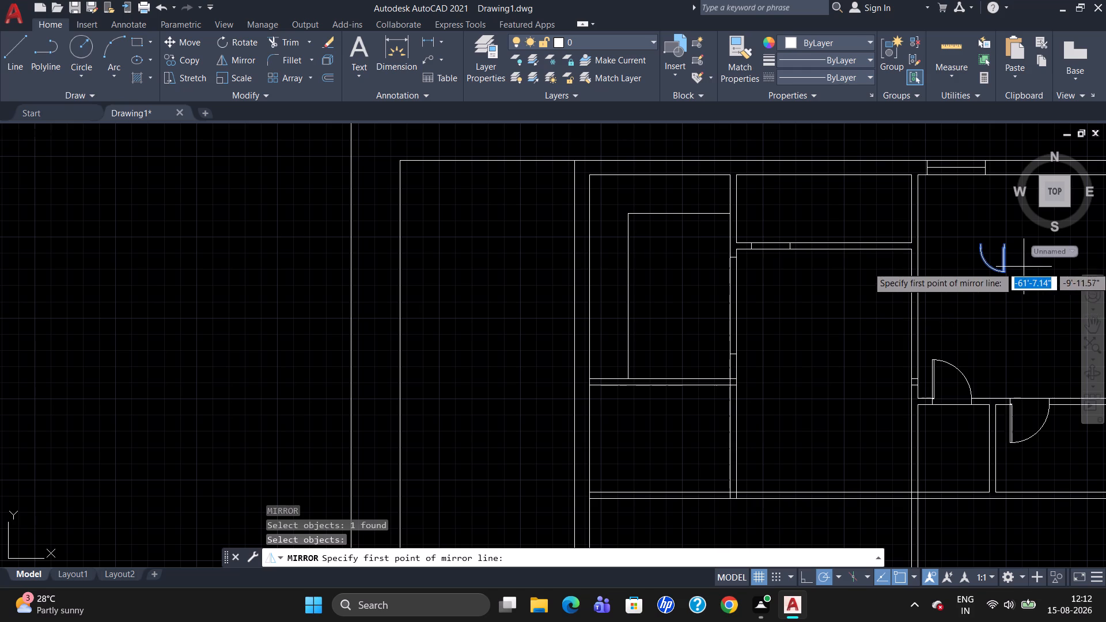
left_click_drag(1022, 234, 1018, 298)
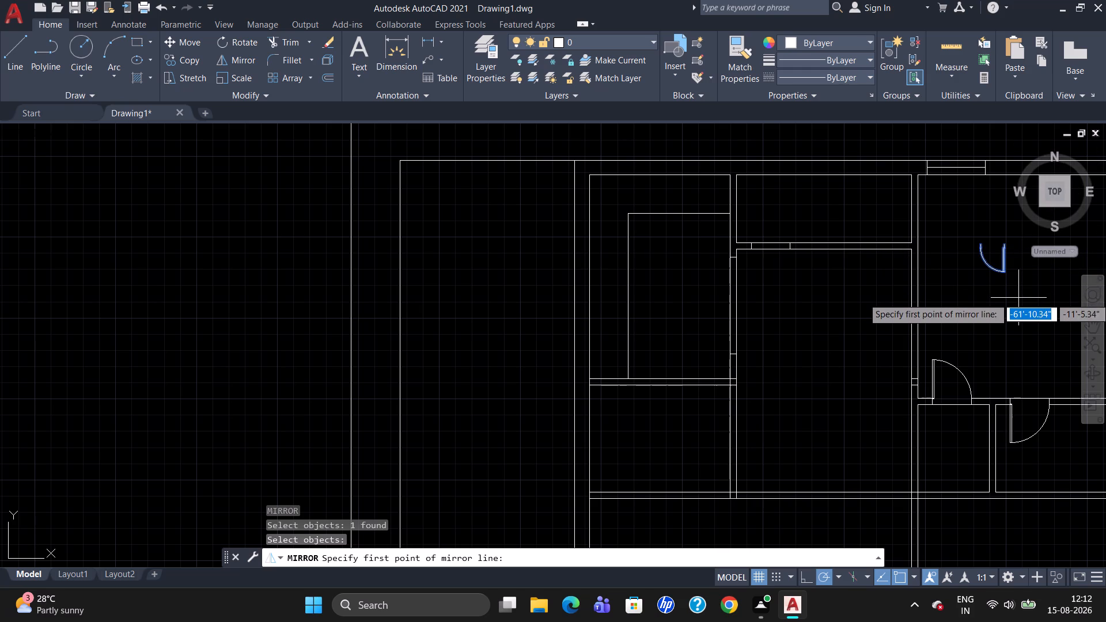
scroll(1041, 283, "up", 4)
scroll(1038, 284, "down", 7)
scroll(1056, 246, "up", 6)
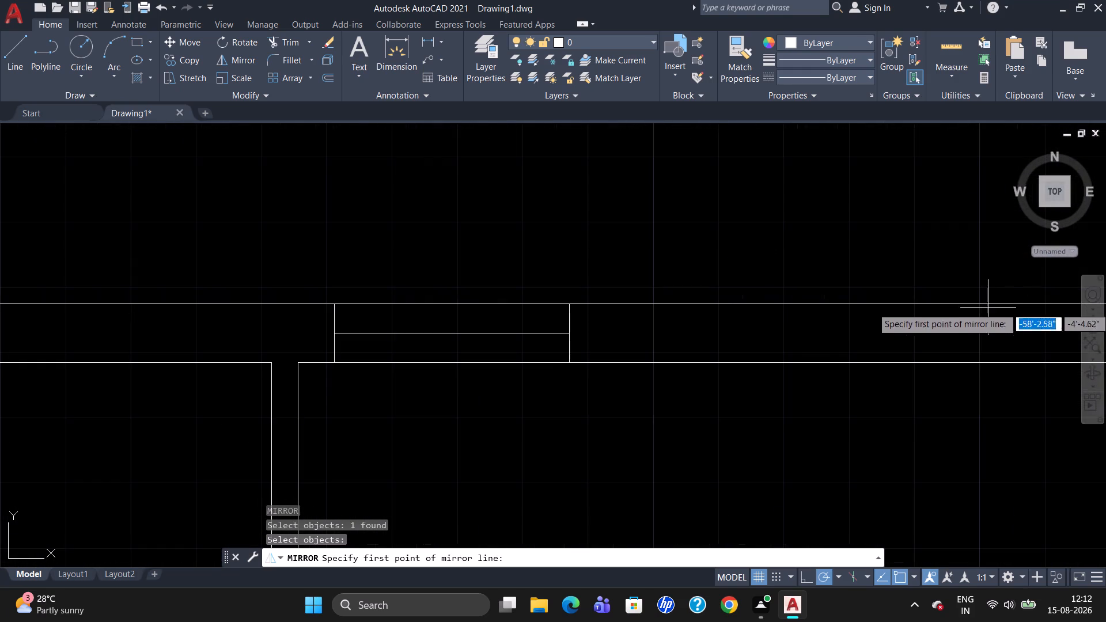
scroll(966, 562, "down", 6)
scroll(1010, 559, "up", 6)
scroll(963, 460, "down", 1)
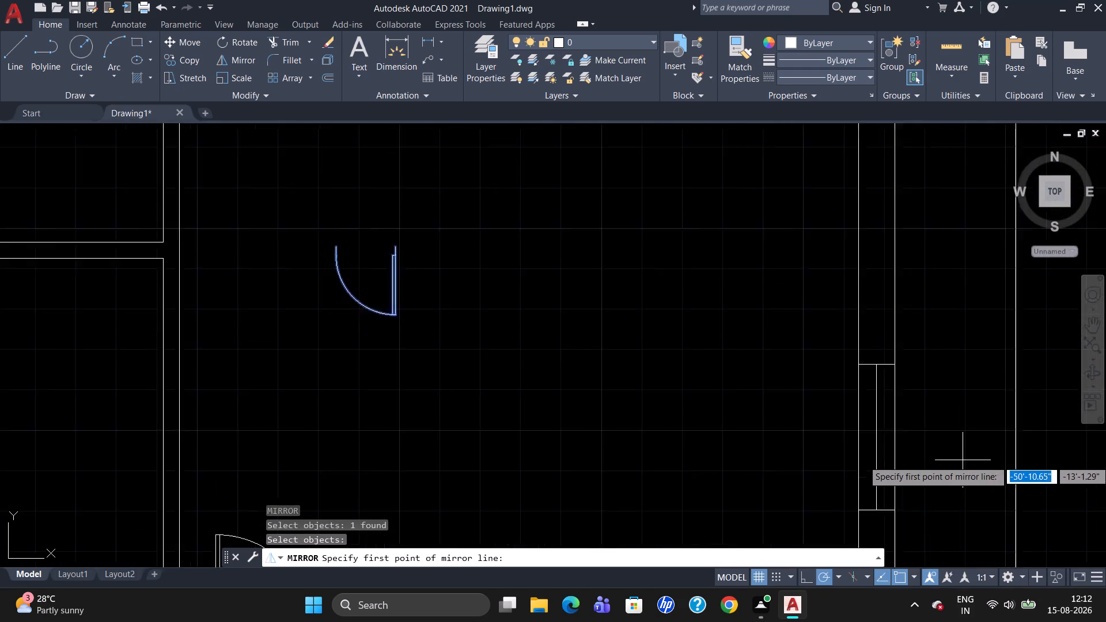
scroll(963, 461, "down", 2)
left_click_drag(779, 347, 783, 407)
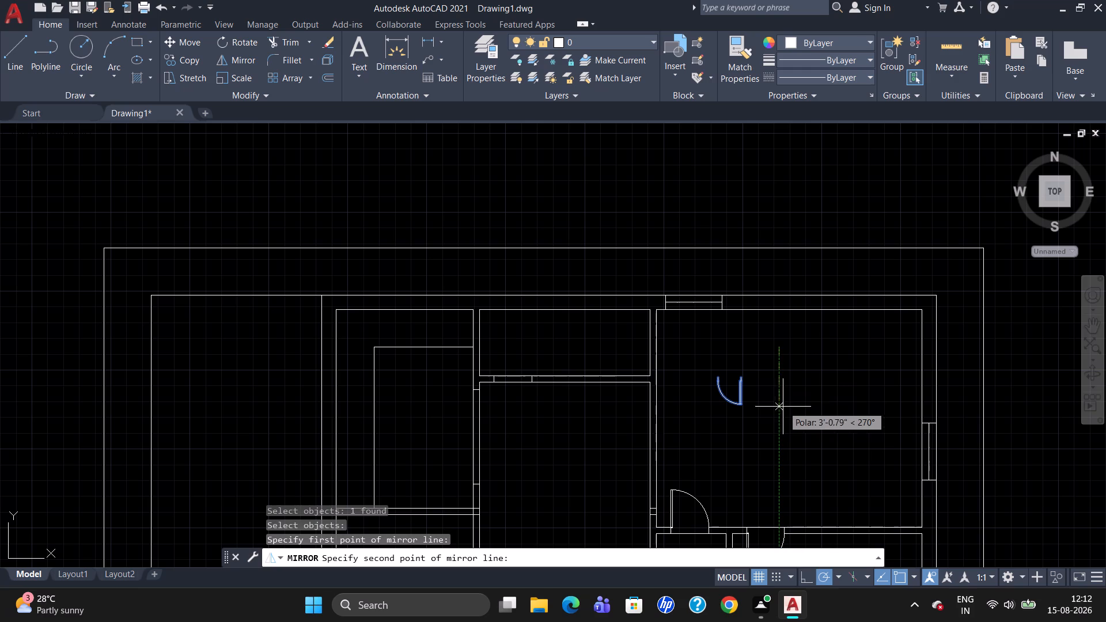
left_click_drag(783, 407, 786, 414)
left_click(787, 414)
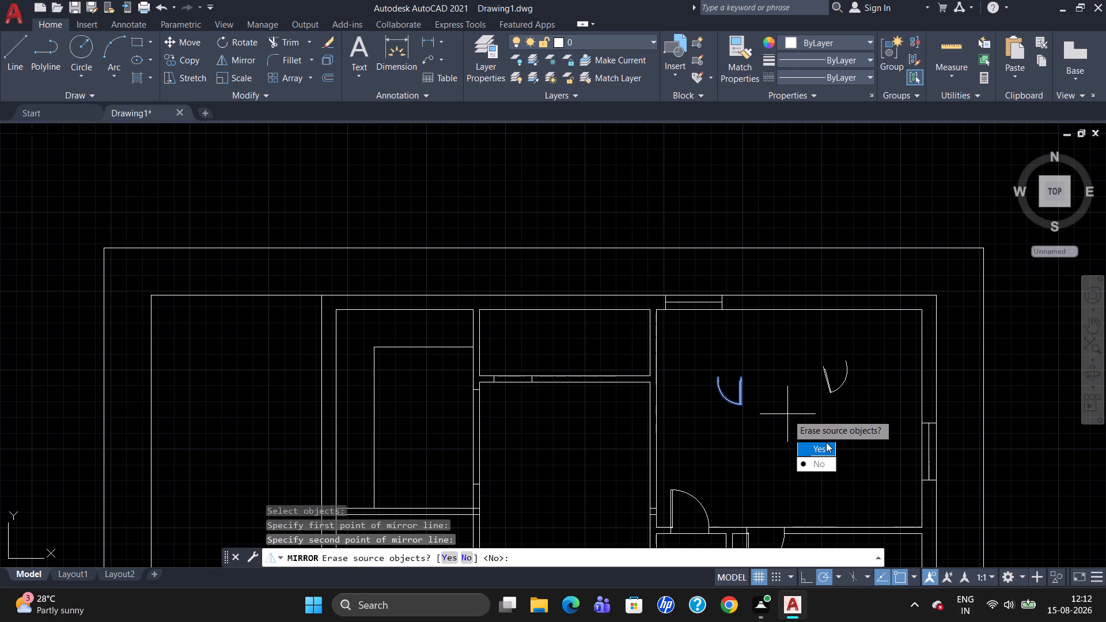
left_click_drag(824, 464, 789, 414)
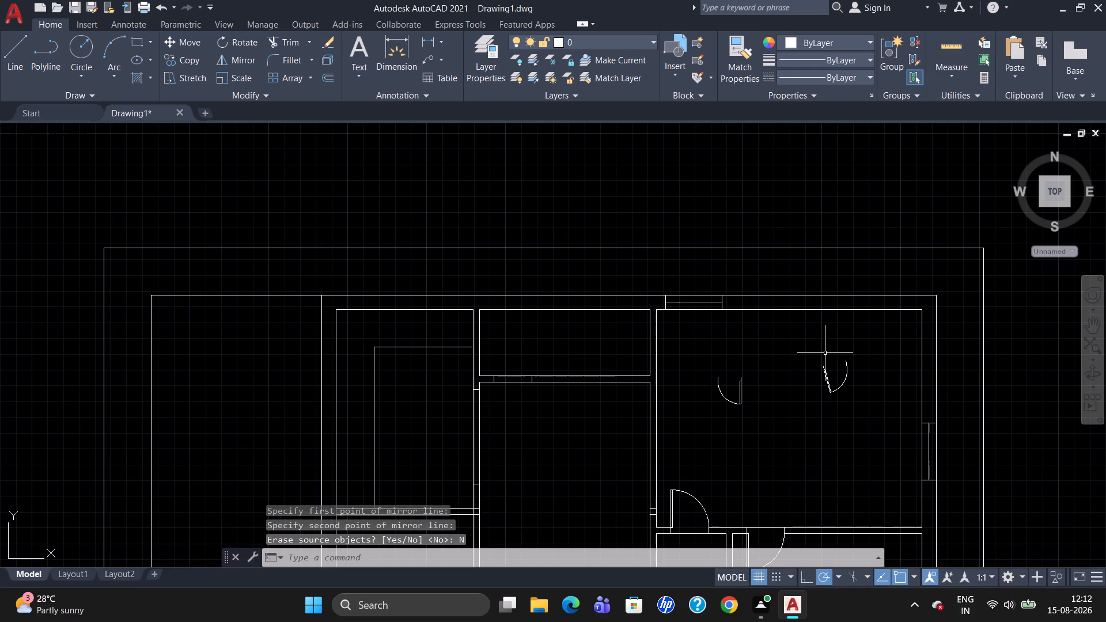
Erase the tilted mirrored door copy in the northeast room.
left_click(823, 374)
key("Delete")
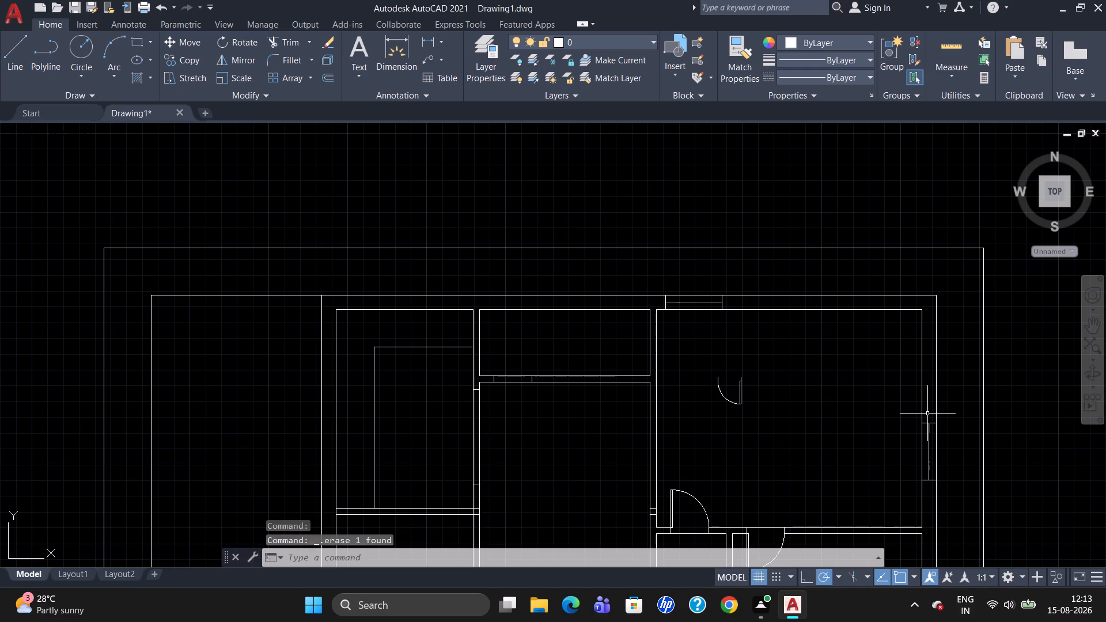
Mirror the small loose door symbol in the northeast room about a vertical line east of it, keeping the source object.
left_click(739, 384)
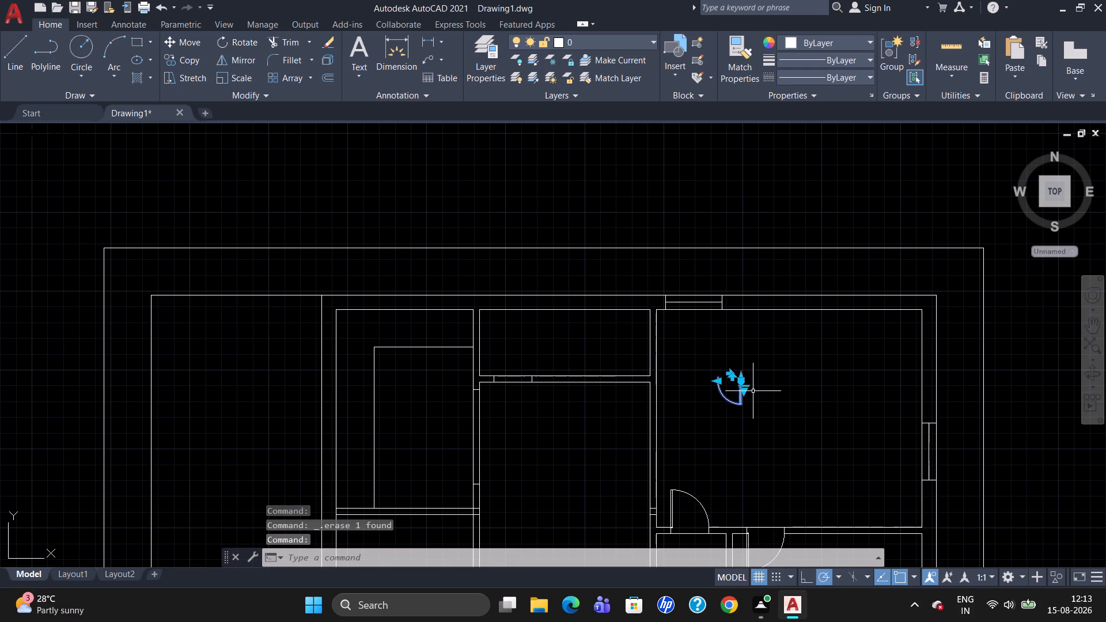
type("mi")
key("Return")
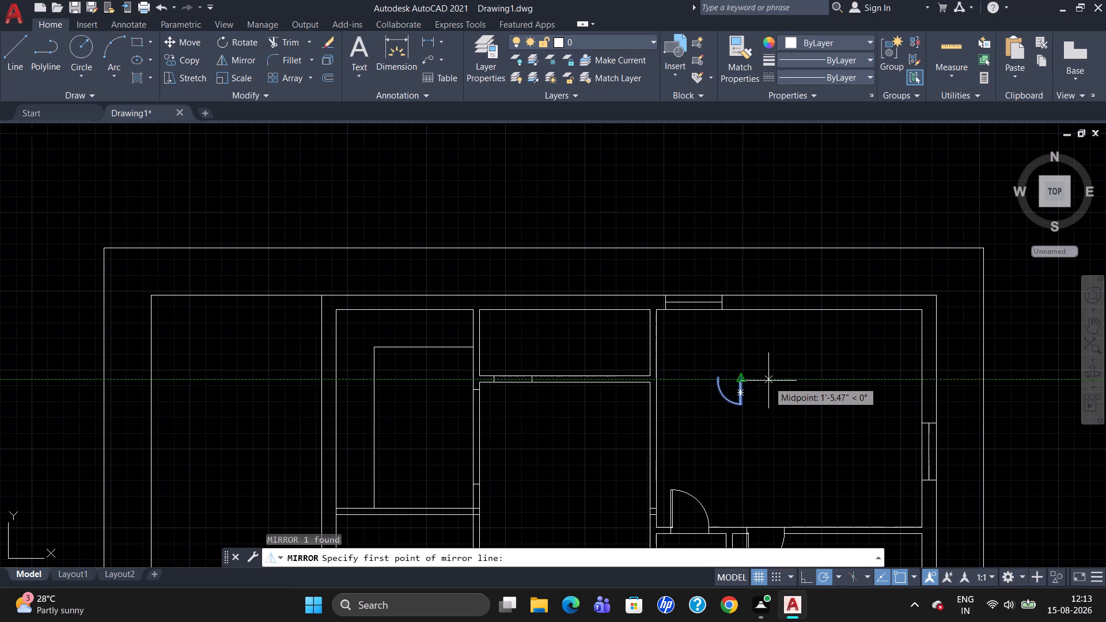
left_click_drag(784, 344, 784, 443)
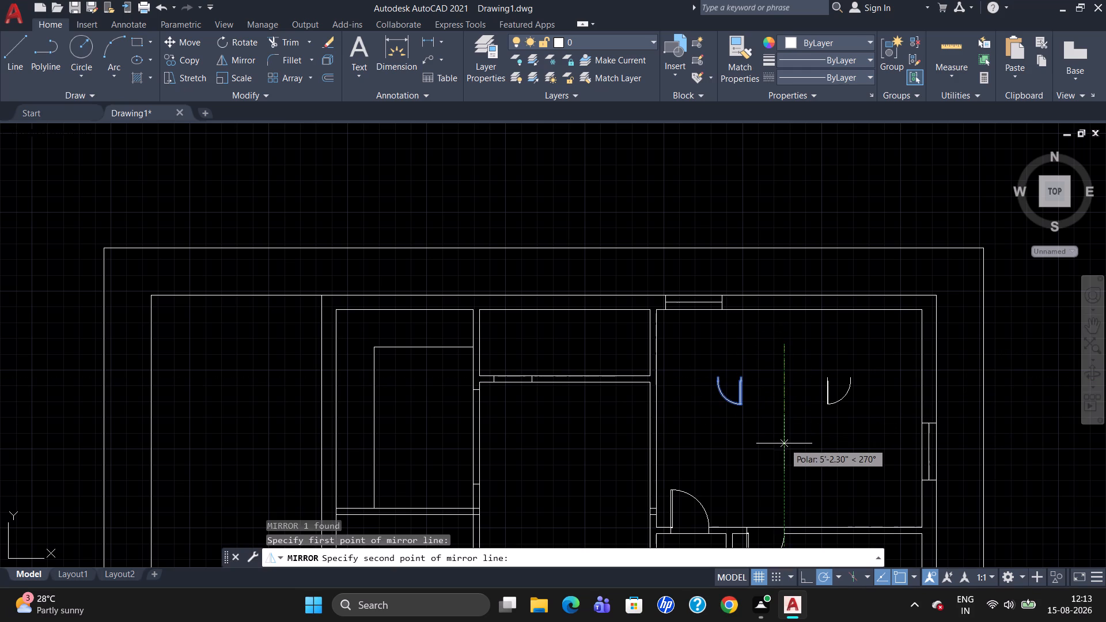
left_click_drag(784, 443, 784, 445)
left_click(784, 445)
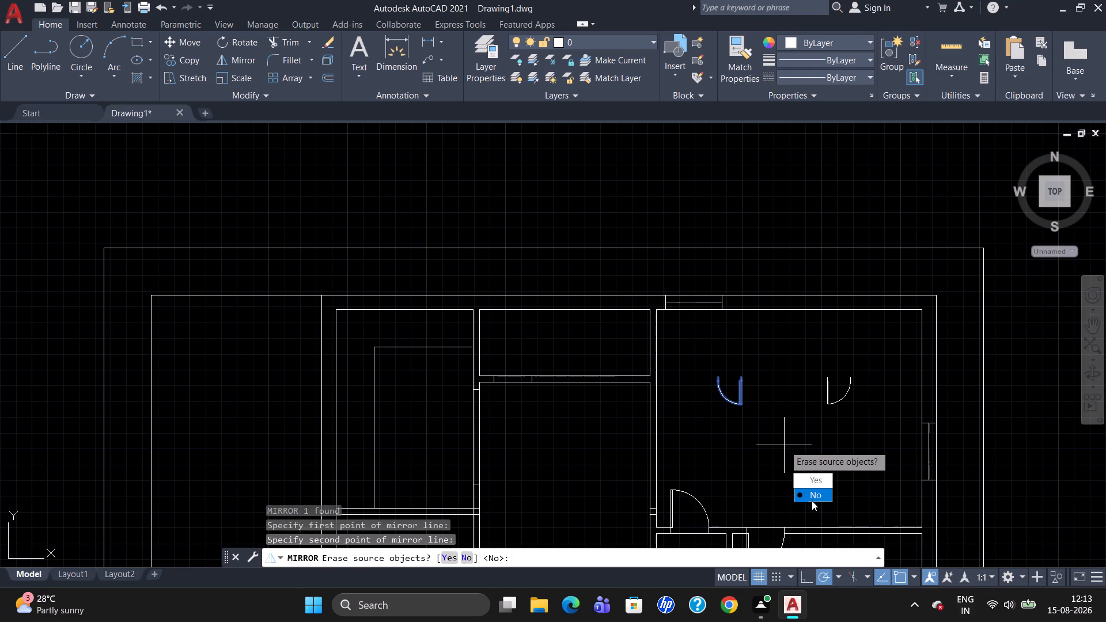
left_click_drag(811, 496, 784, 446)
Move the mirrored door copy to the west jamb of the opening between the two middle northern rooms.
left_click(828, 390)
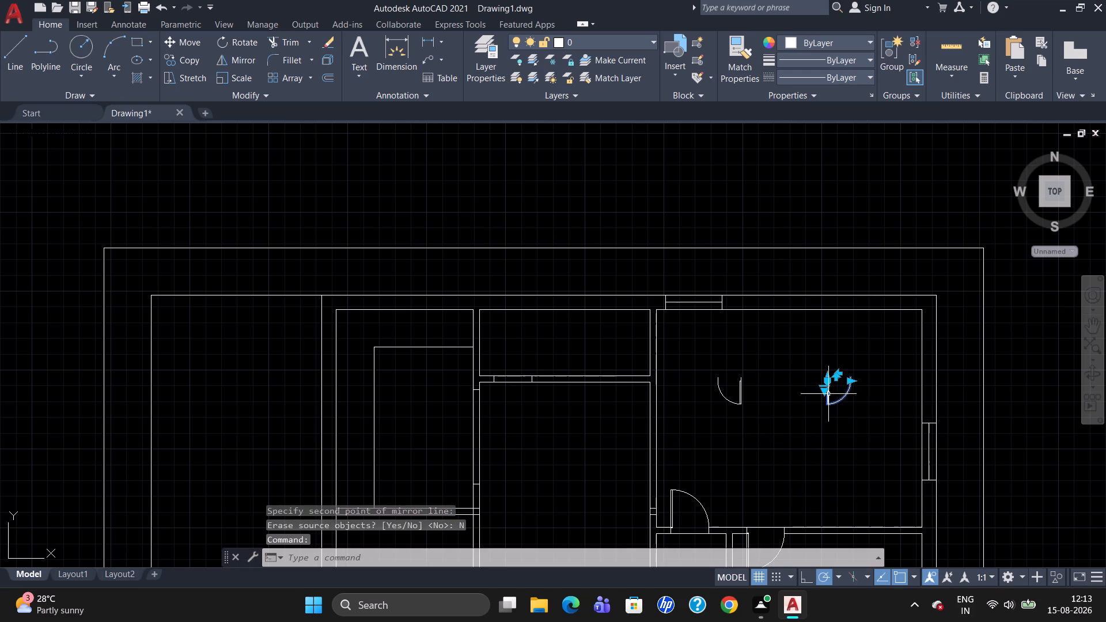
type("m'")
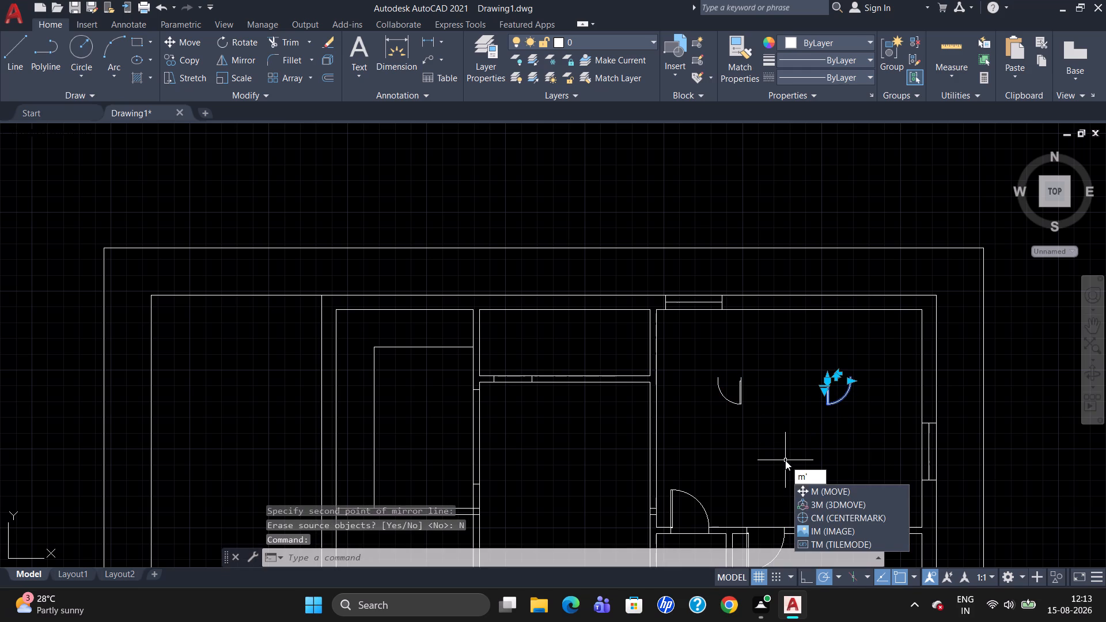
key("BackSpace")
key("Return")
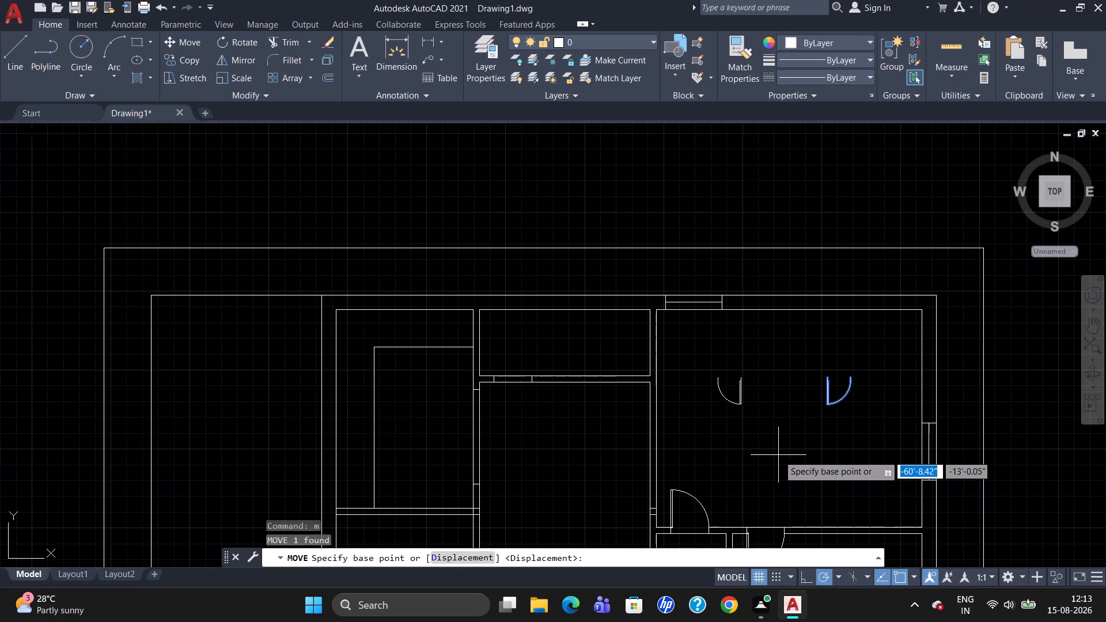
scroll(788, 426, "up", 1)
left_click(851, 344)
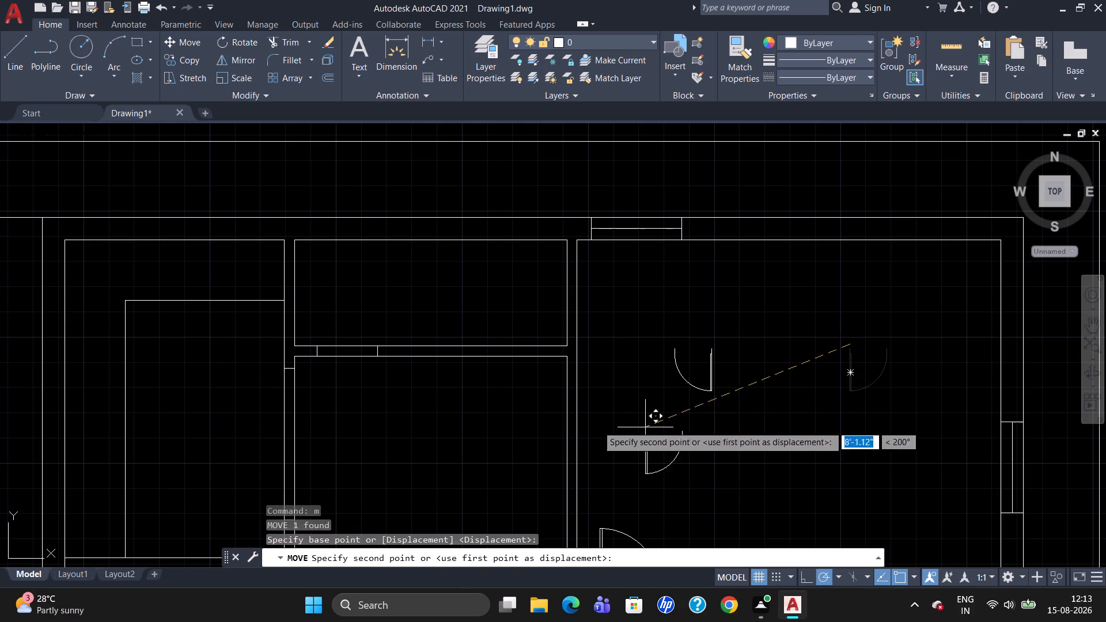
scroll(308, 370, "up", 2)
scroll(328, 317, "up", 1)
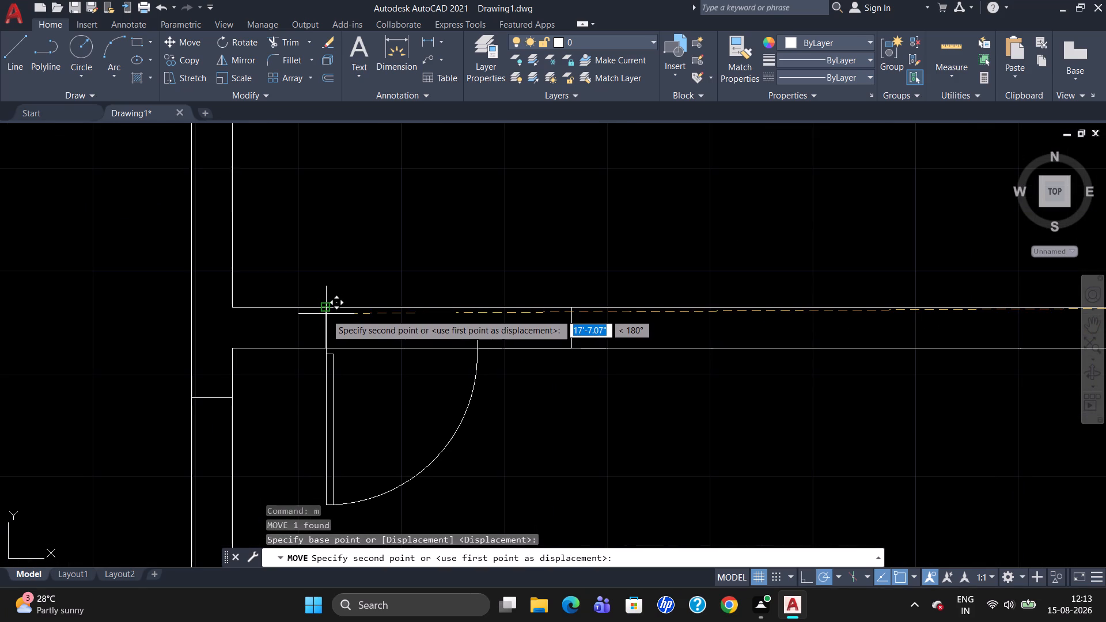
left_click(326, 314)
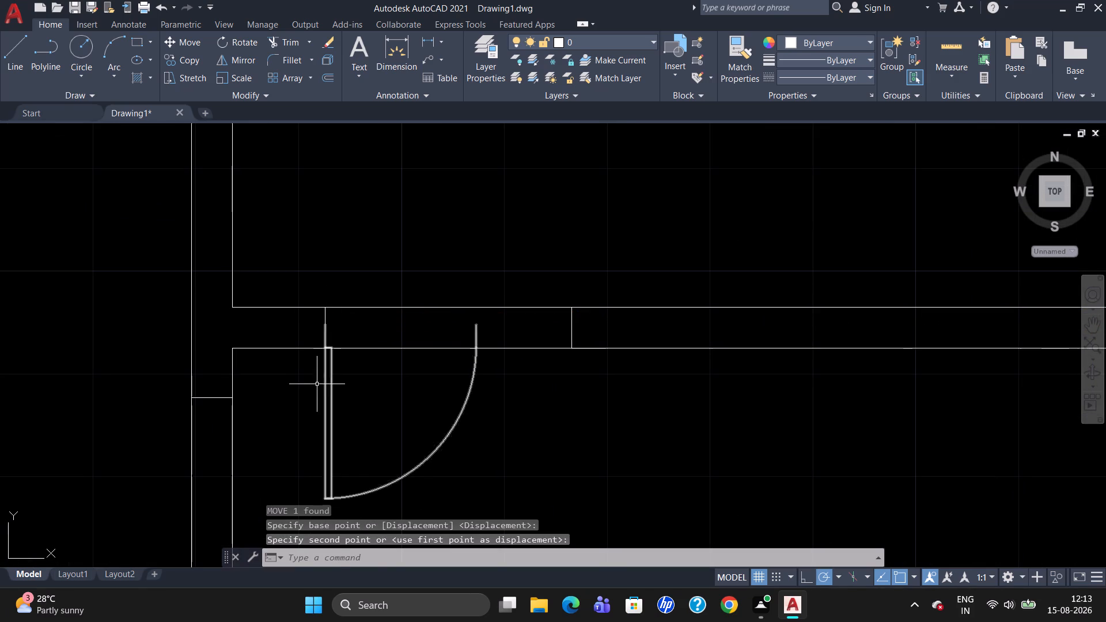
Move the door up so its hinge-side top endpoint meets the top of the opening's west jamb.
scroll(315, 385, "up", 1)
left_click(331, 379)
key("m")
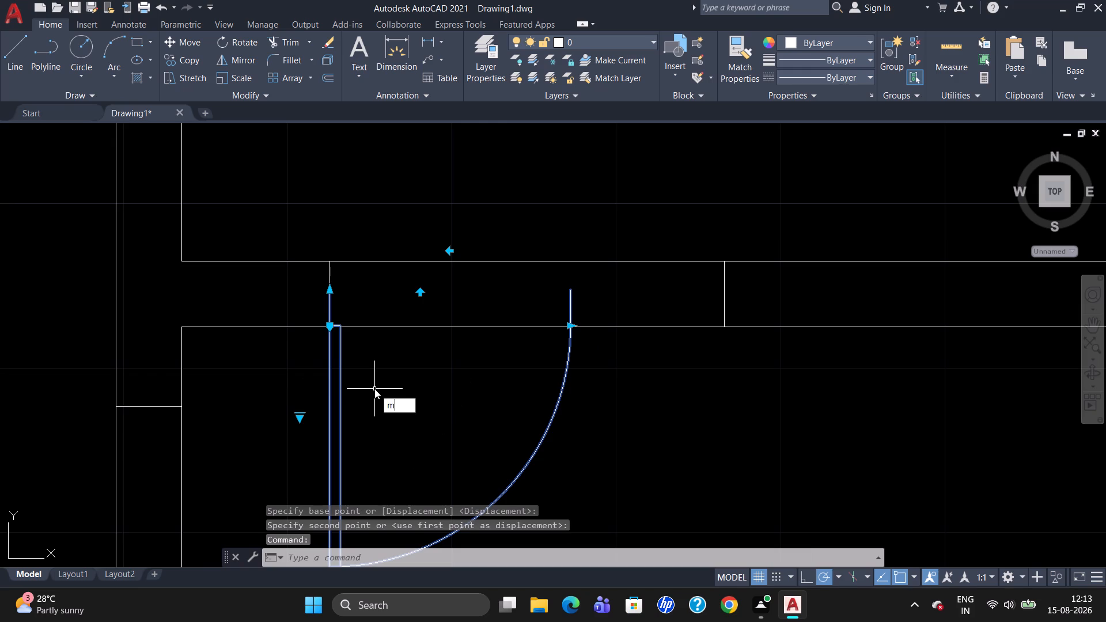
key("Return")
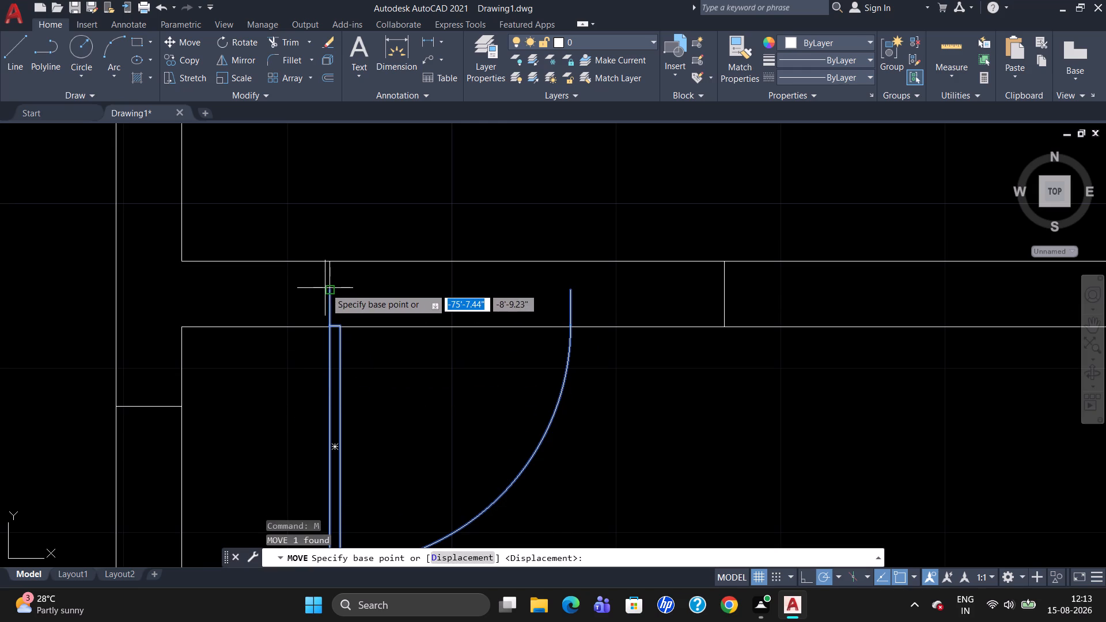
left_click(329, 288)
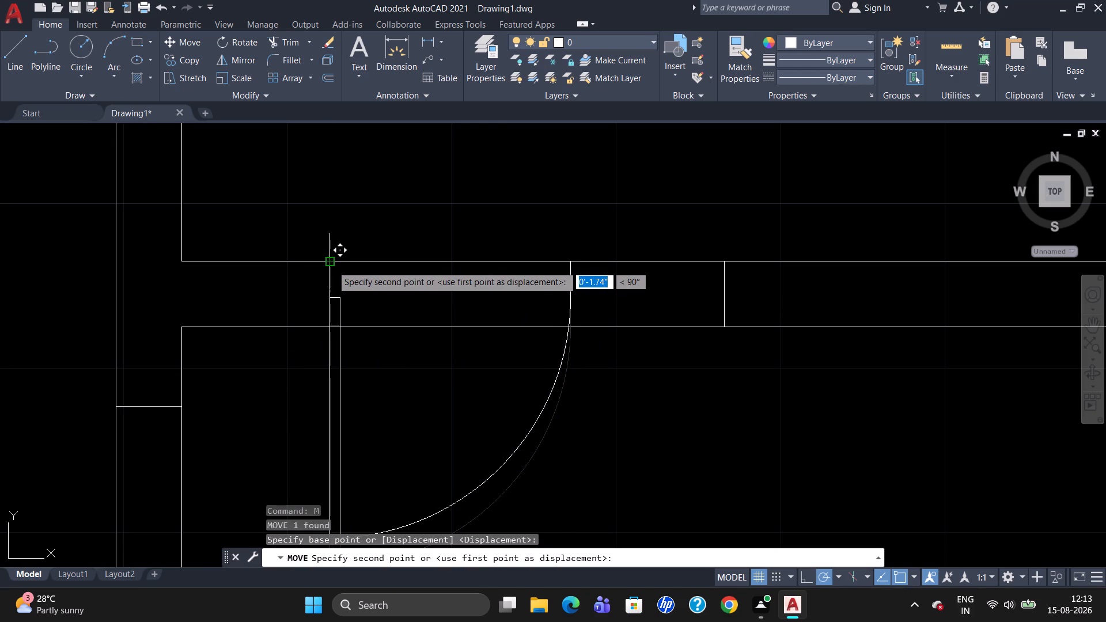
left_click(332, 266)
key("Escape")
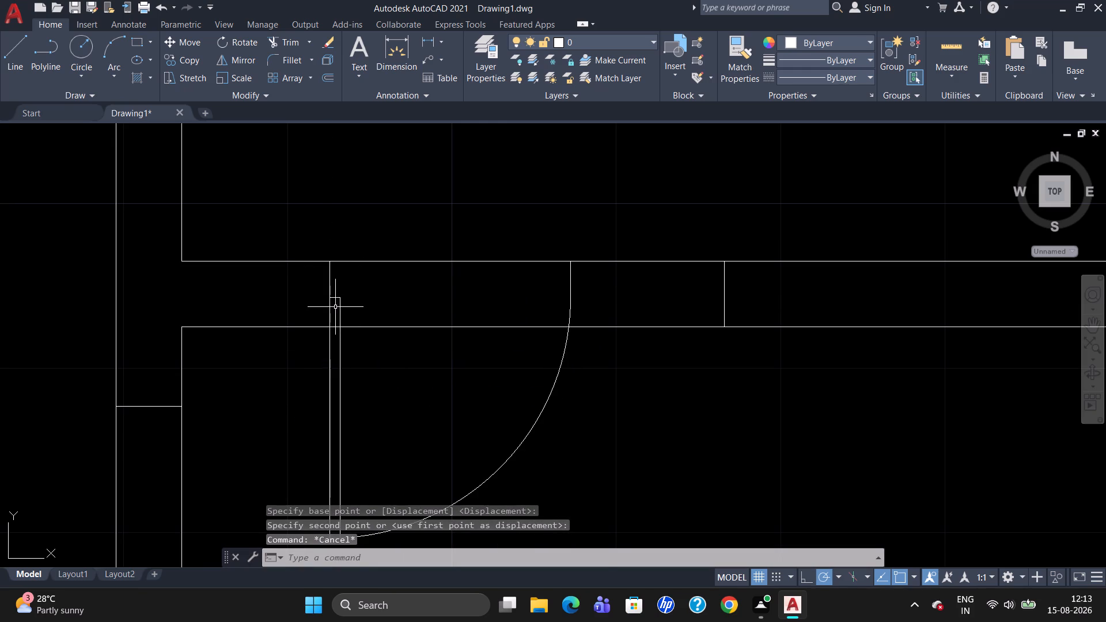
Scale the door from the top of the west jamb until its swing reaches the opening's east jamb.
left_click(330, 301)
key("s")
key("c")
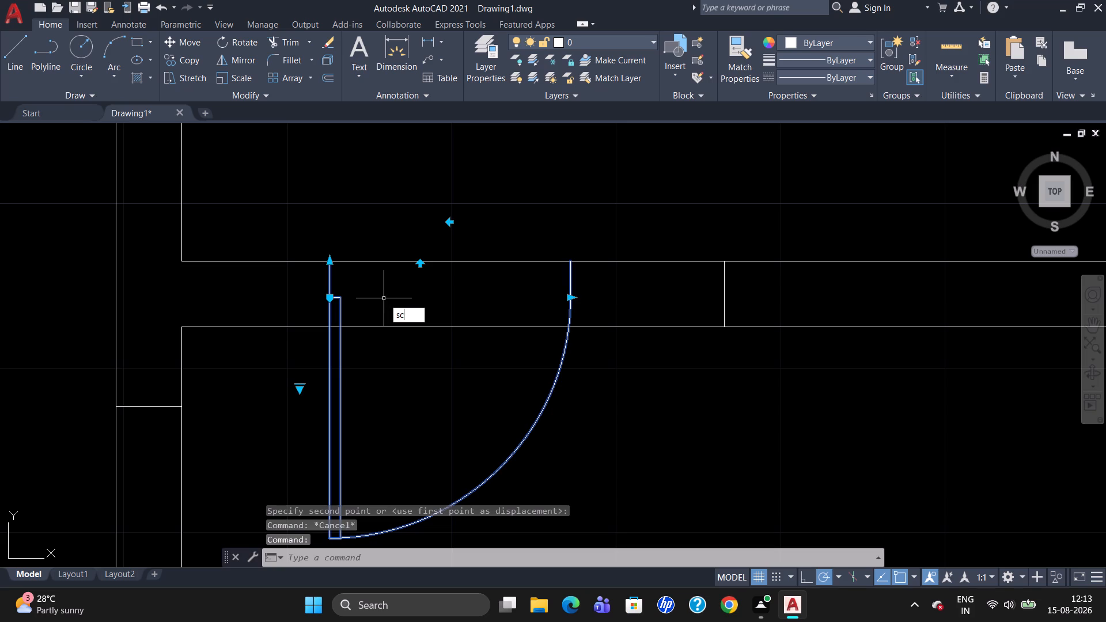
key("Return")
left_click(336, 263)
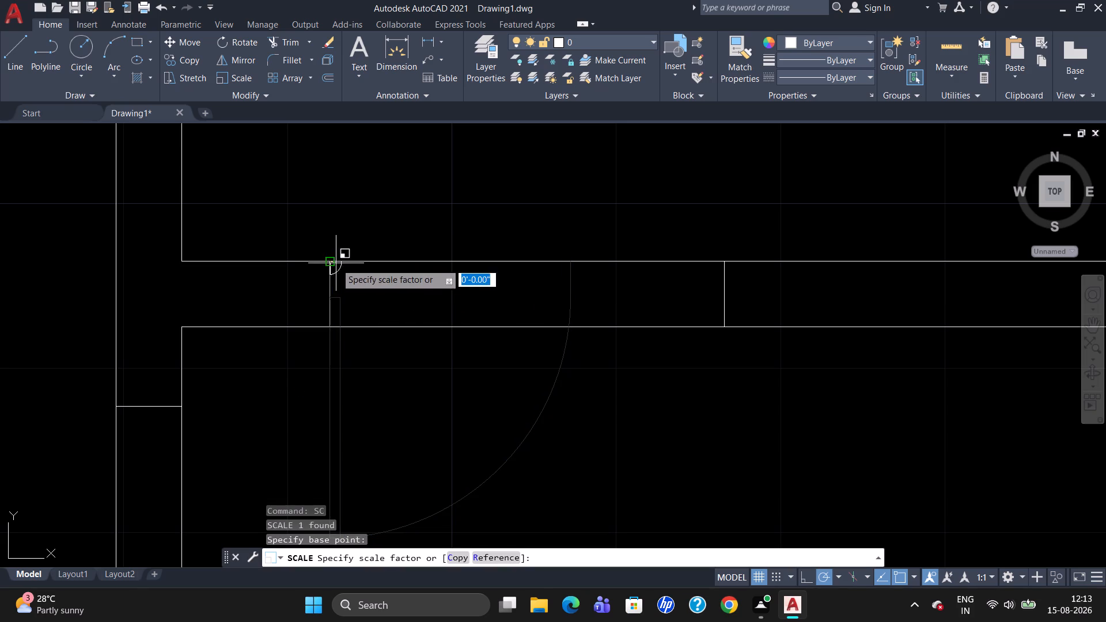
left_click(555, 287)
key("Escape")
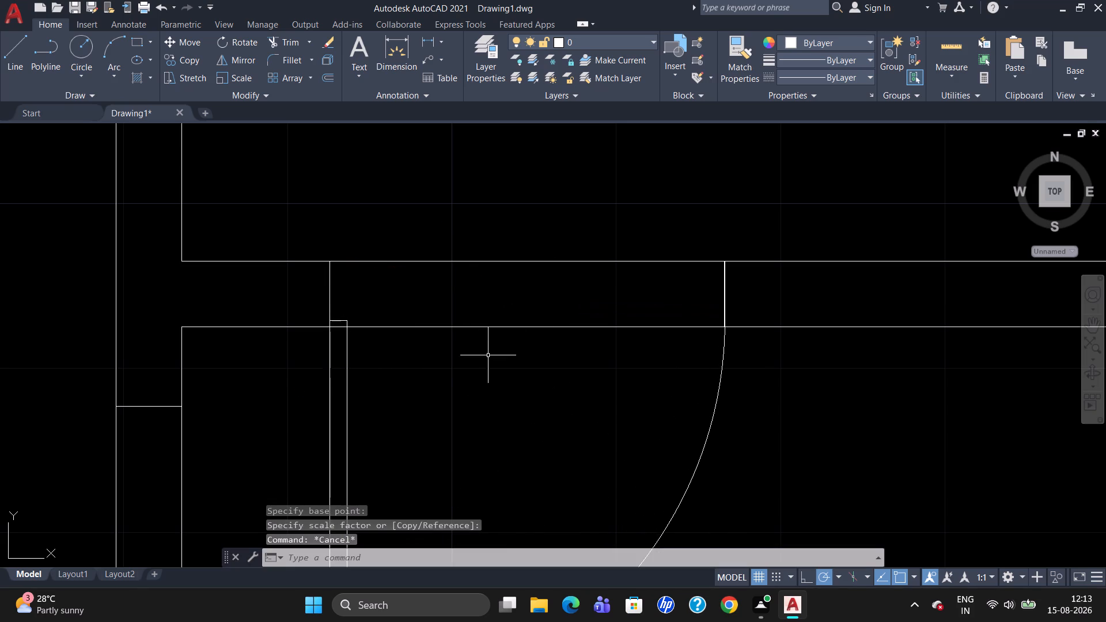
Trim the lower wall line across the newly fitted door's opening.
scroll(488, 355, "down", 2)
type("tr")
key("Return")
key("Return")
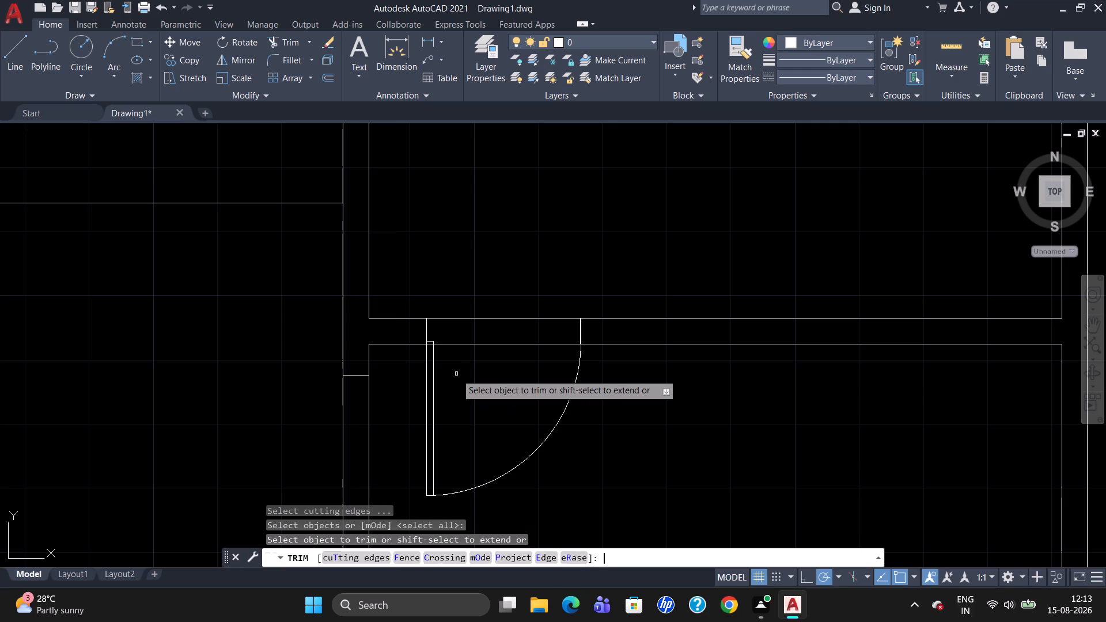
left_click(474, 346)
key("Escape")
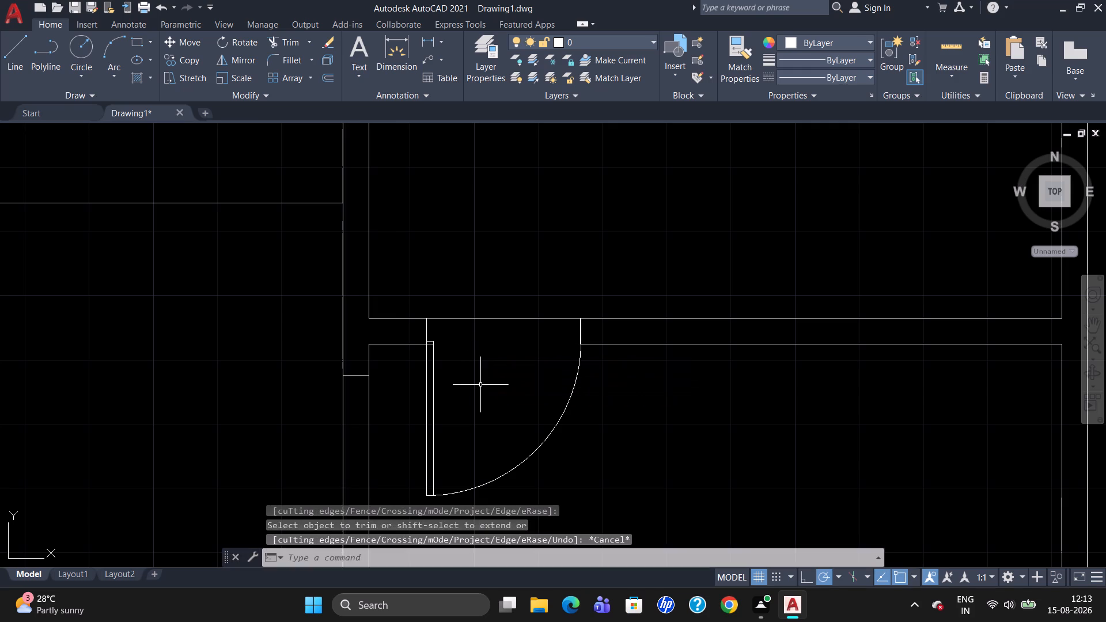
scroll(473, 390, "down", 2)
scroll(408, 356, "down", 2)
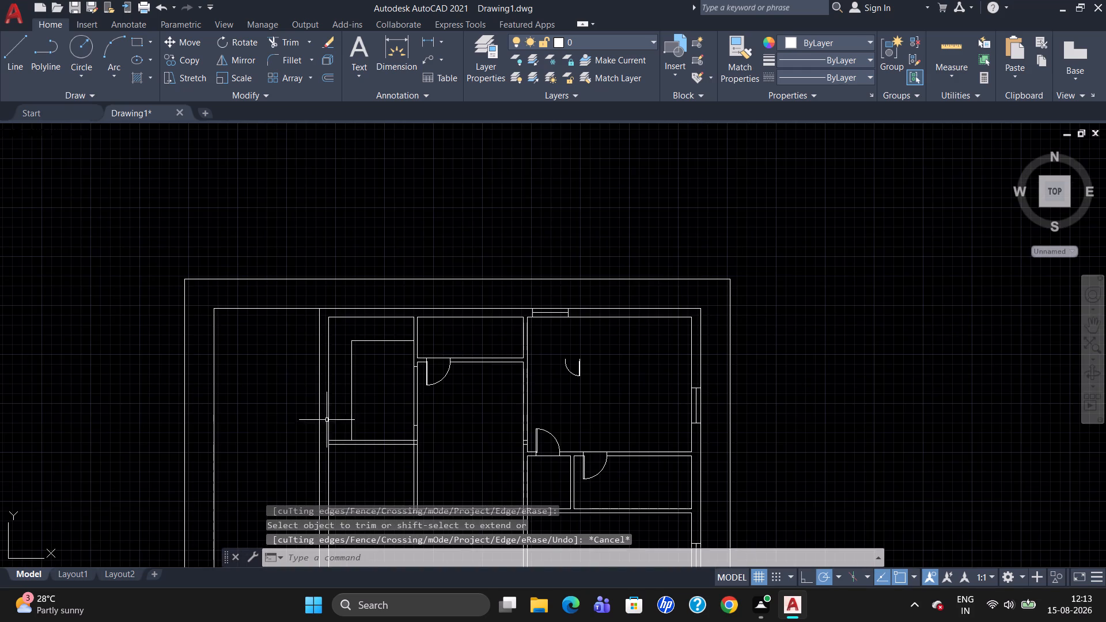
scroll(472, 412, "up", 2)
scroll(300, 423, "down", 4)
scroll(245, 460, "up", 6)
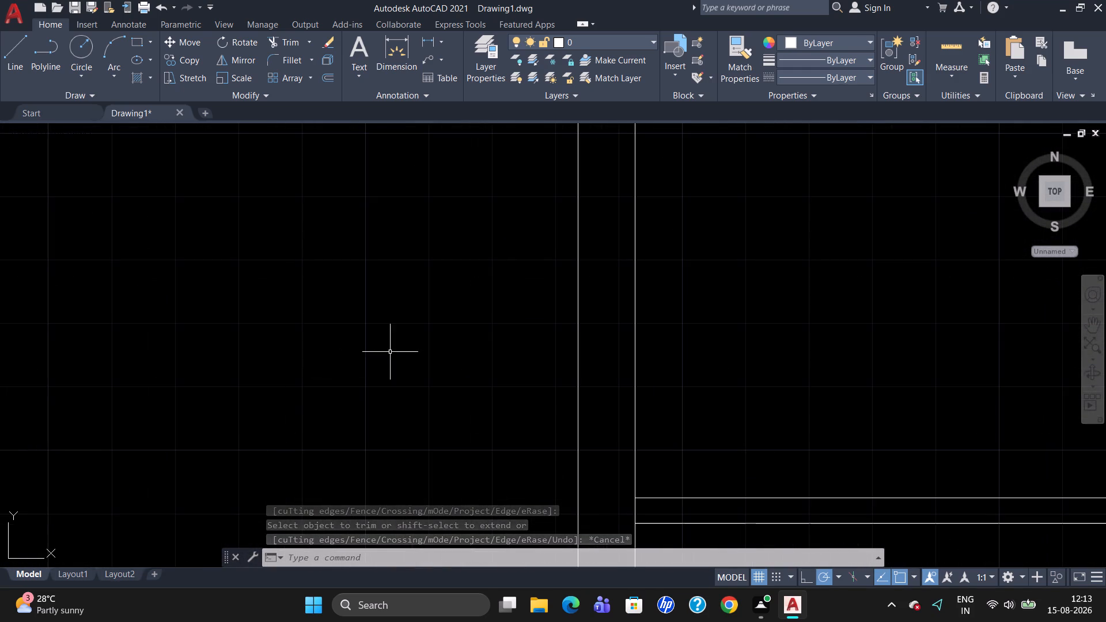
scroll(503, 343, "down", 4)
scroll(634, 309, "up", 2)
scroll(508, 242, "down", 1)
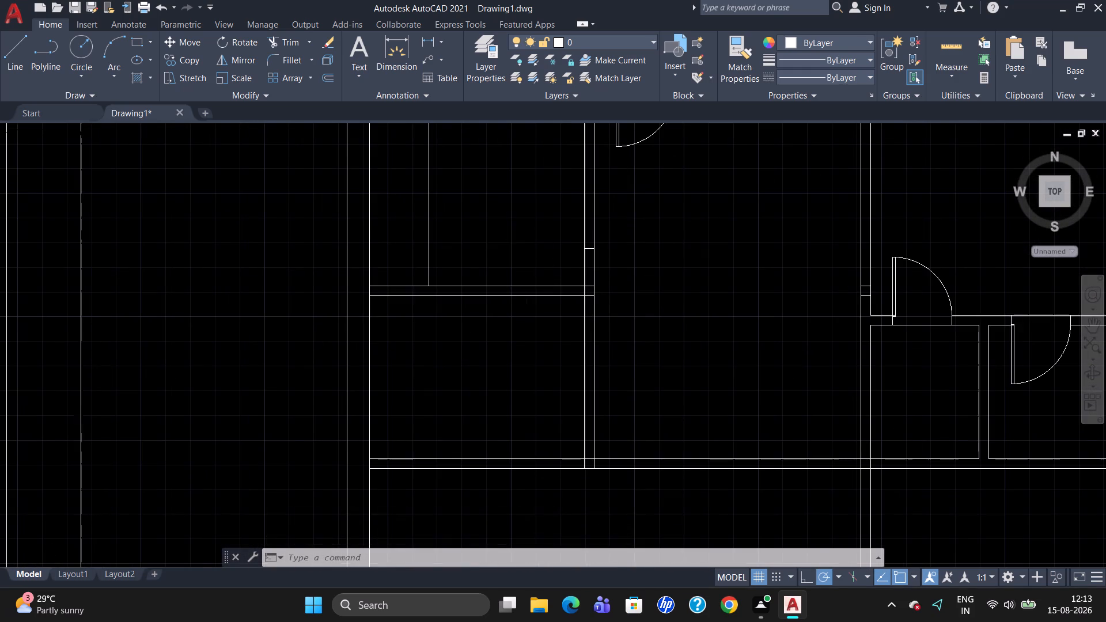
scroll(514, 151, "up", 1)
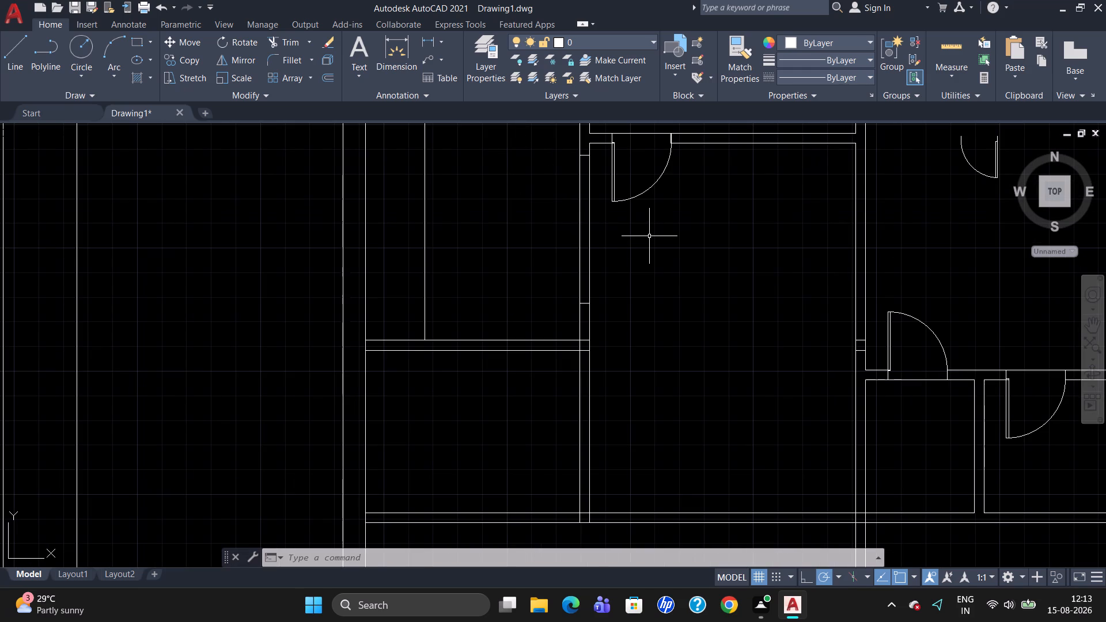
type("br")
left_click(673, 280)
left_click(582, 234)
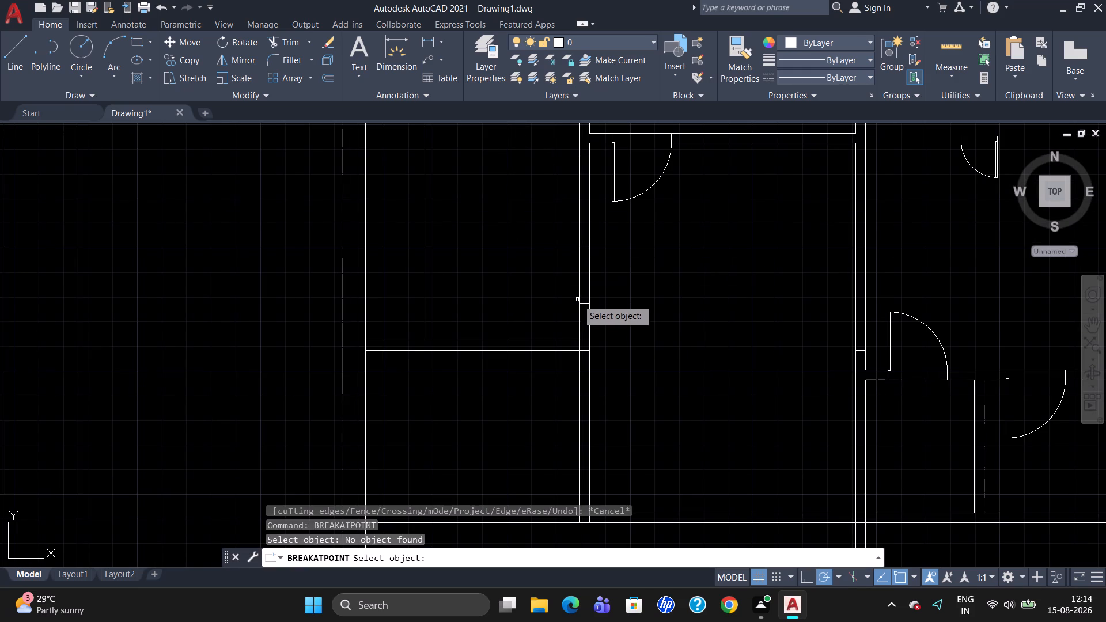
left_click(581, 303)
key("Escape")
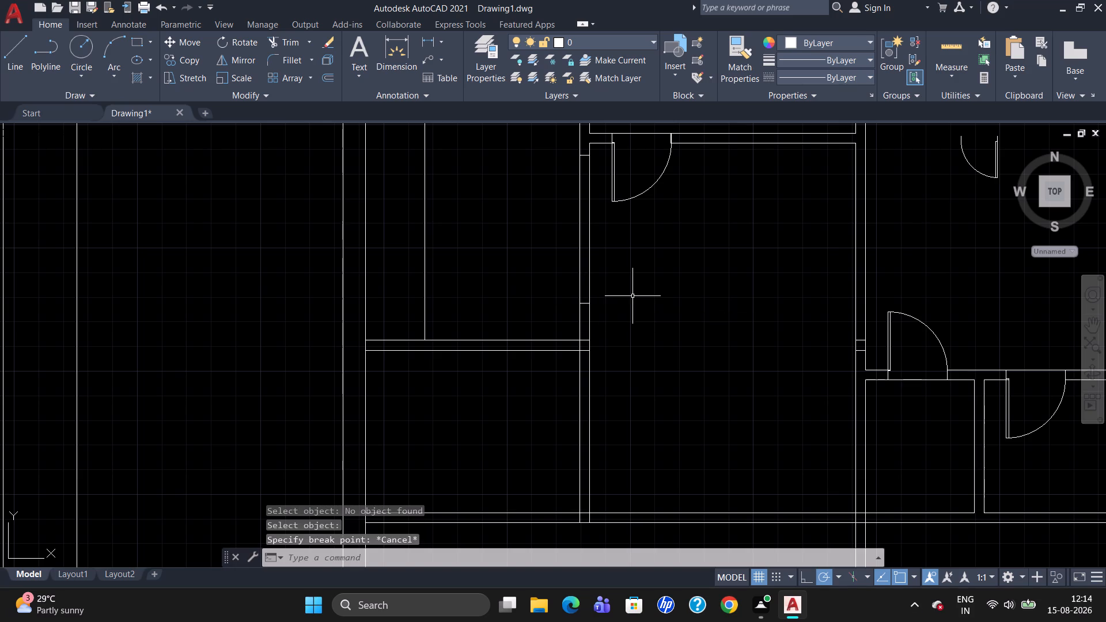
Break the west face line of the partition west of the middle room at the opening's south and north jambs.
type("br")
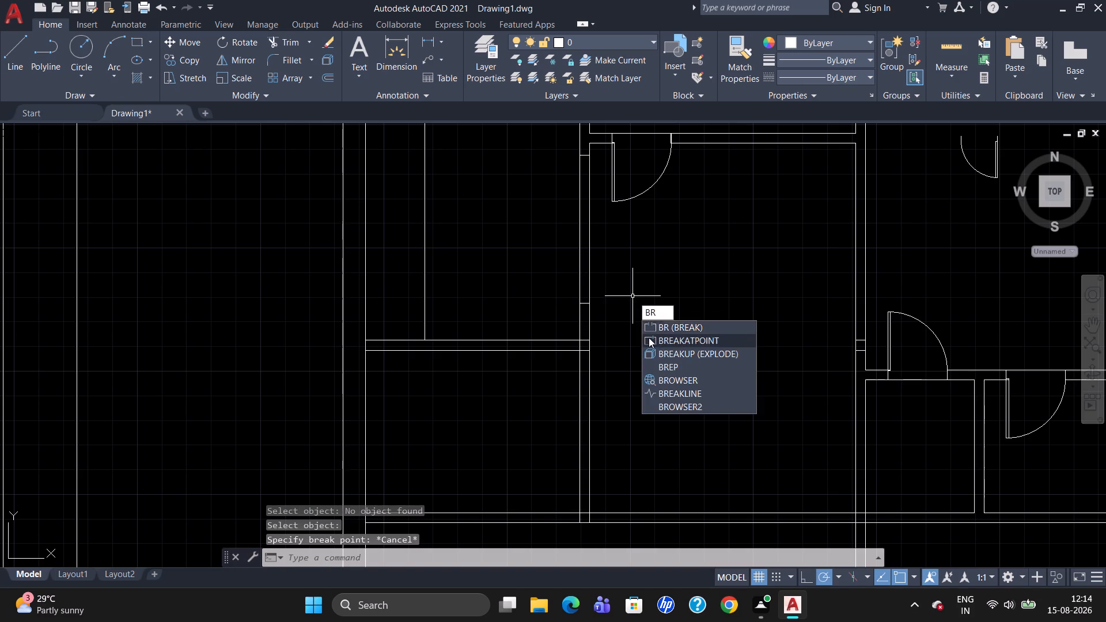
left_click(653, 342)
left_click(580, 260)
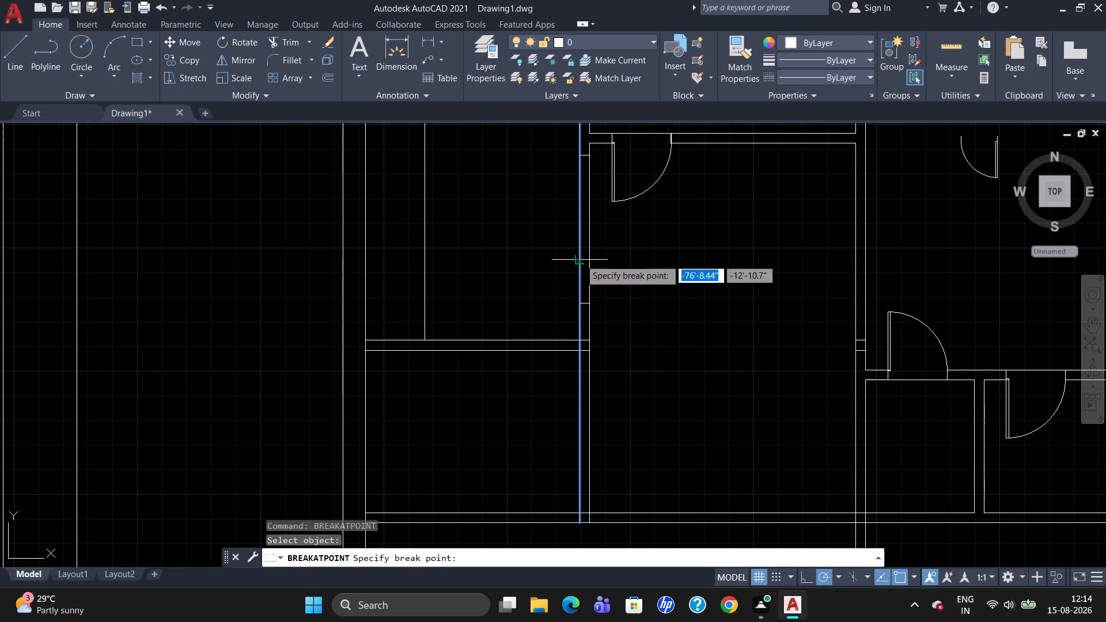
left_click(578, 303)
type("br")
left_click(648, 333)
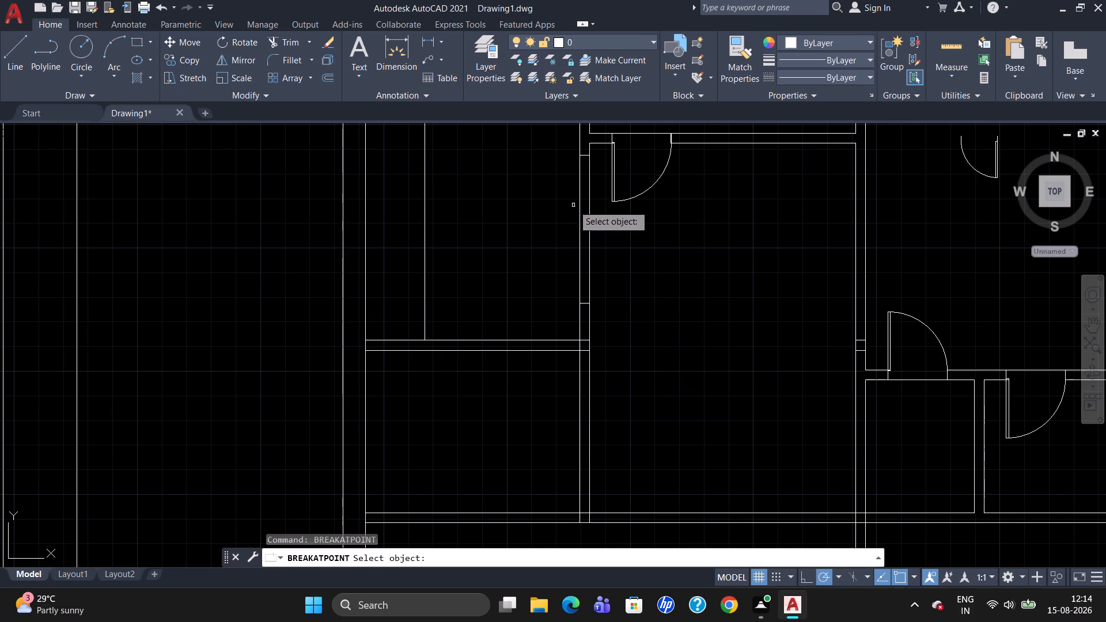
left_click(579, 204)
left_click(579, 151)
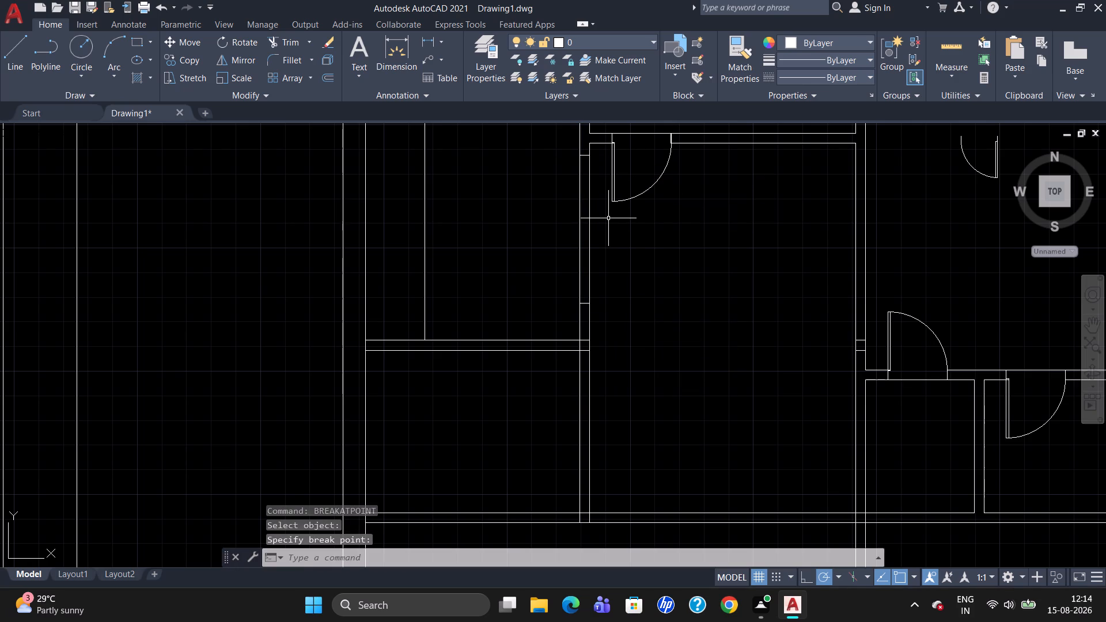
Break the east face line of the same partition at the opening's north and south jambs.
type("br")
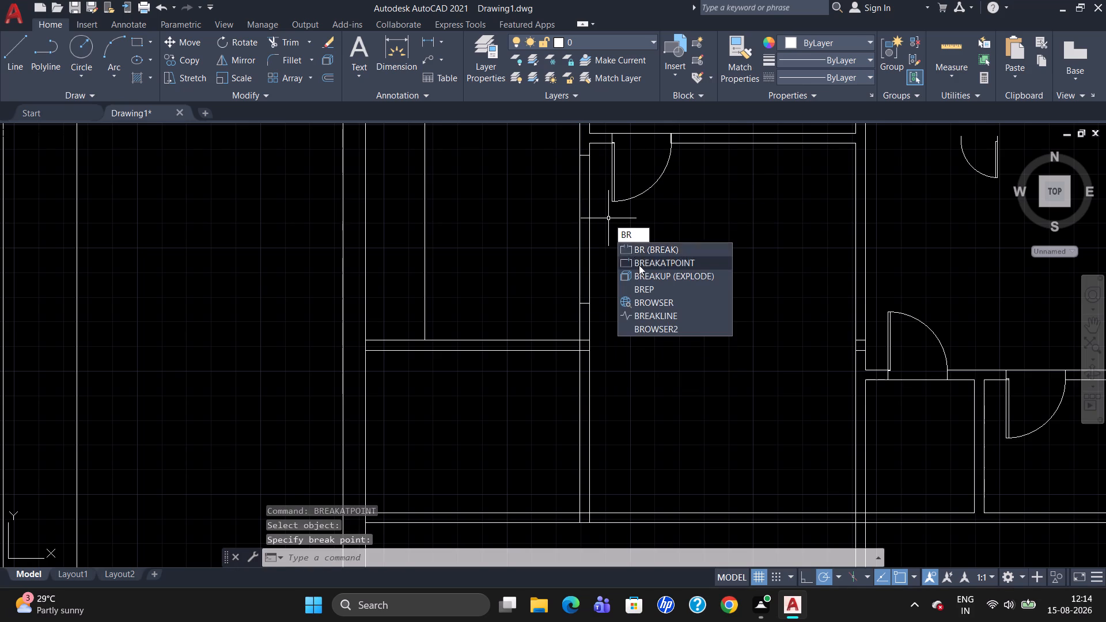
left_click(639, 264)
left_click(591, 229)
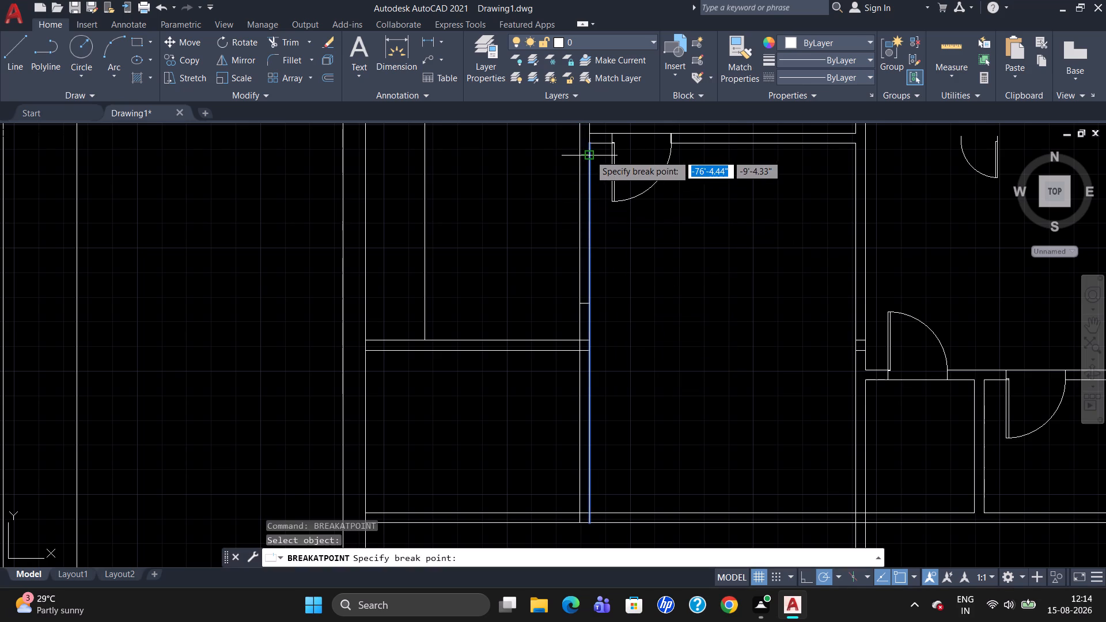
left_click(593, 154)
type("br'")
key("BackSpace")
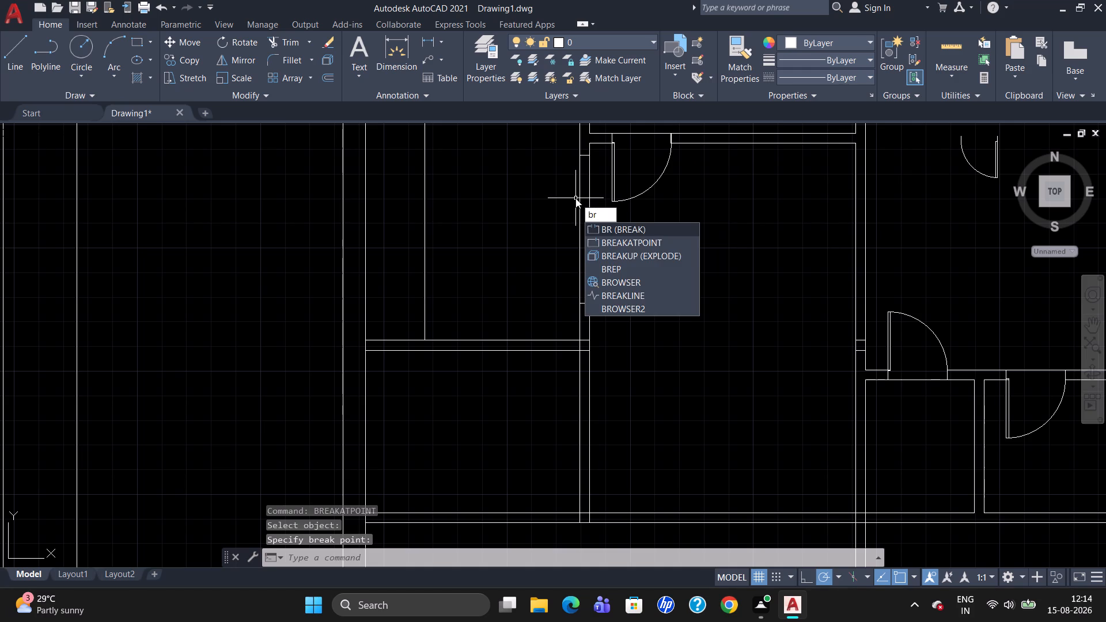
left_click(613, 242)
left_click(592, 244)
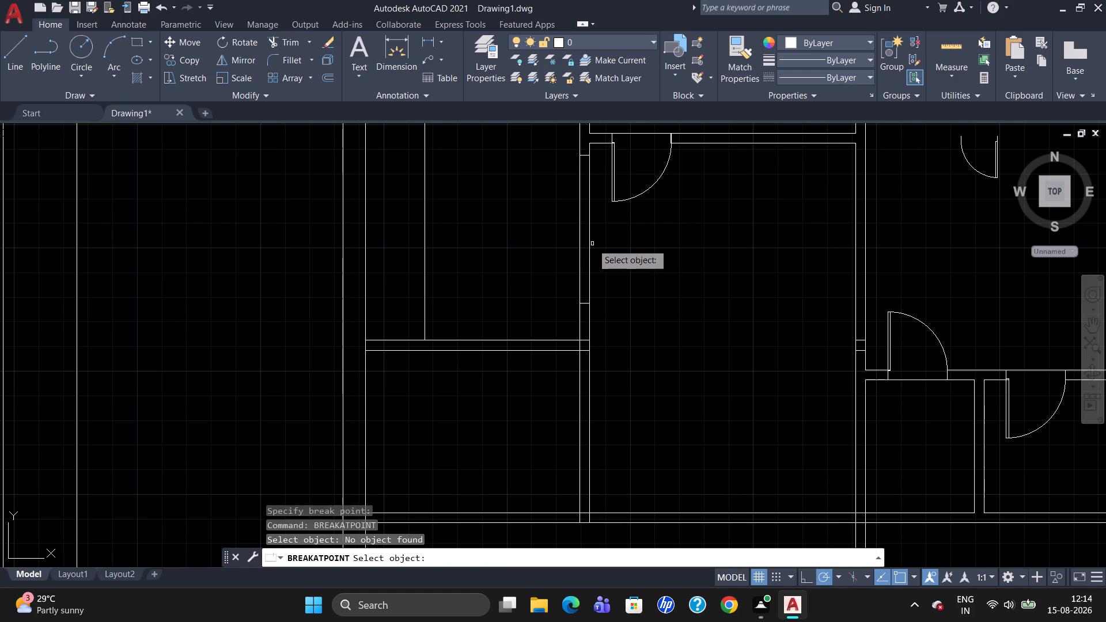
left_click(591, 245)
left_click(590, 300)
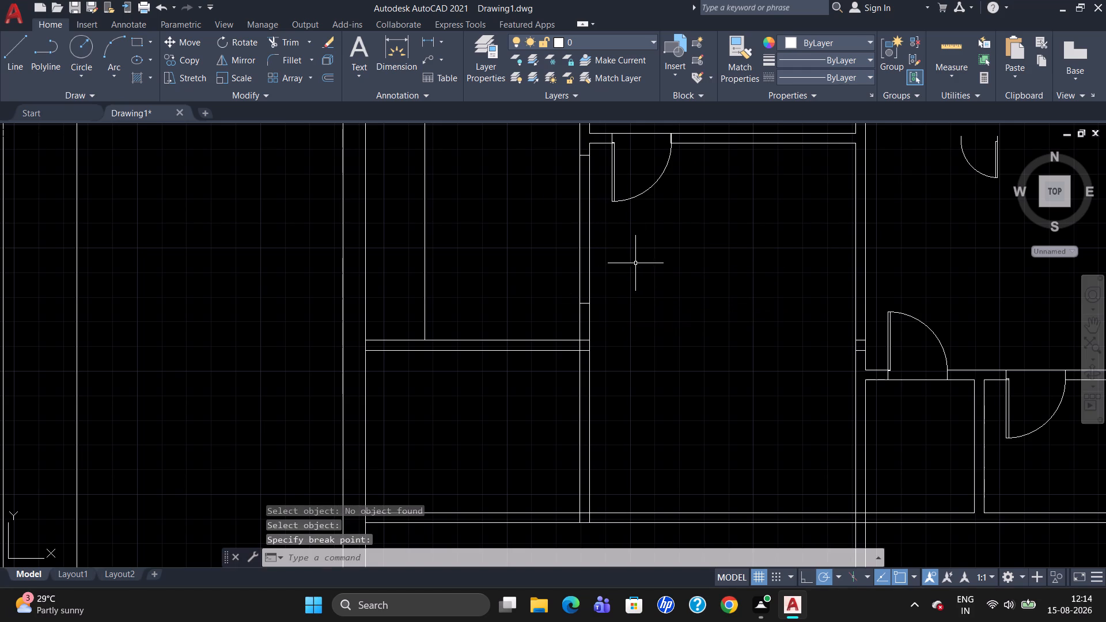
Load the ACAD_ISO02W100 ISO dash linetype into the drawing.
type("lt")
key("Return")
left_click(670, 177)
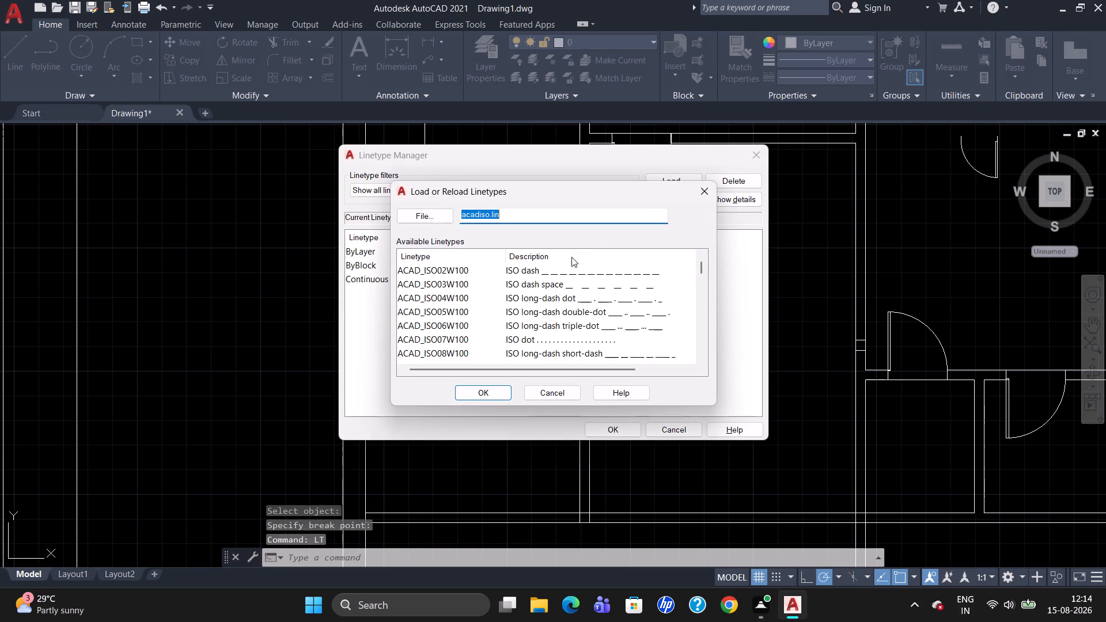
left_click(547, 271)
left_click(498, 392)
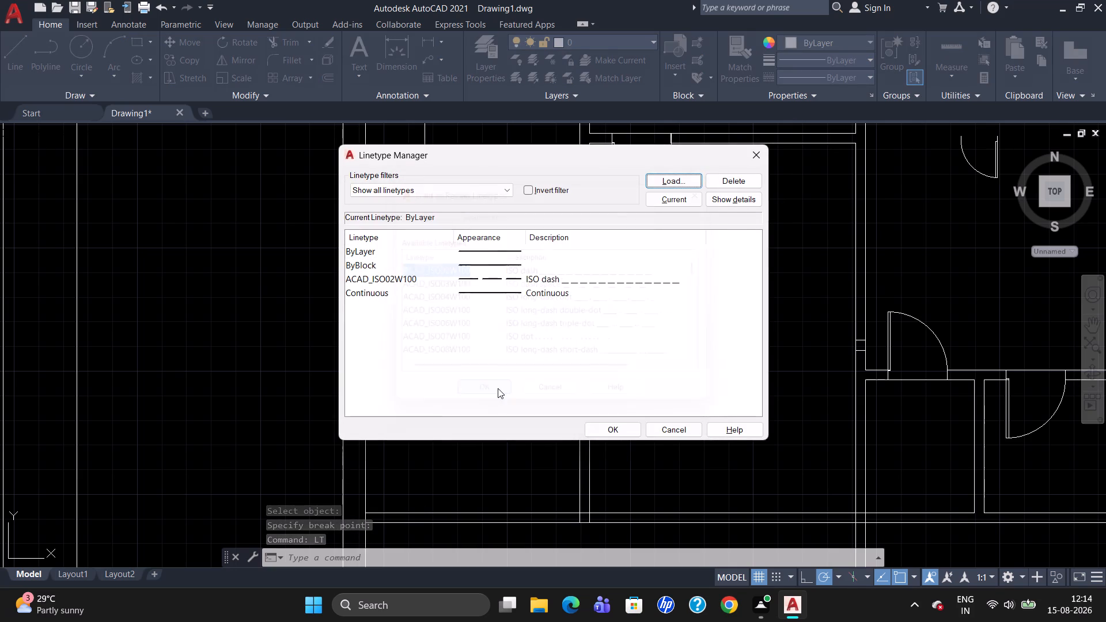
left_click(622, 430)
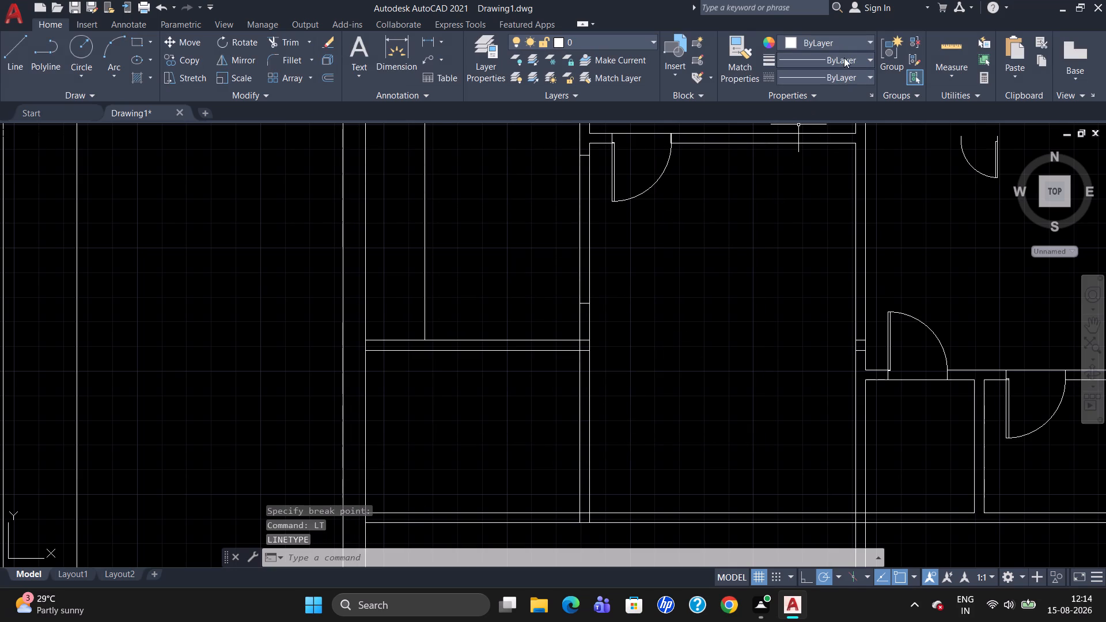
Apply the ACAD_ISO02W100 dashed linetype to both face lines across the opening in the partition west of the middle room.
left_click(845, 57)
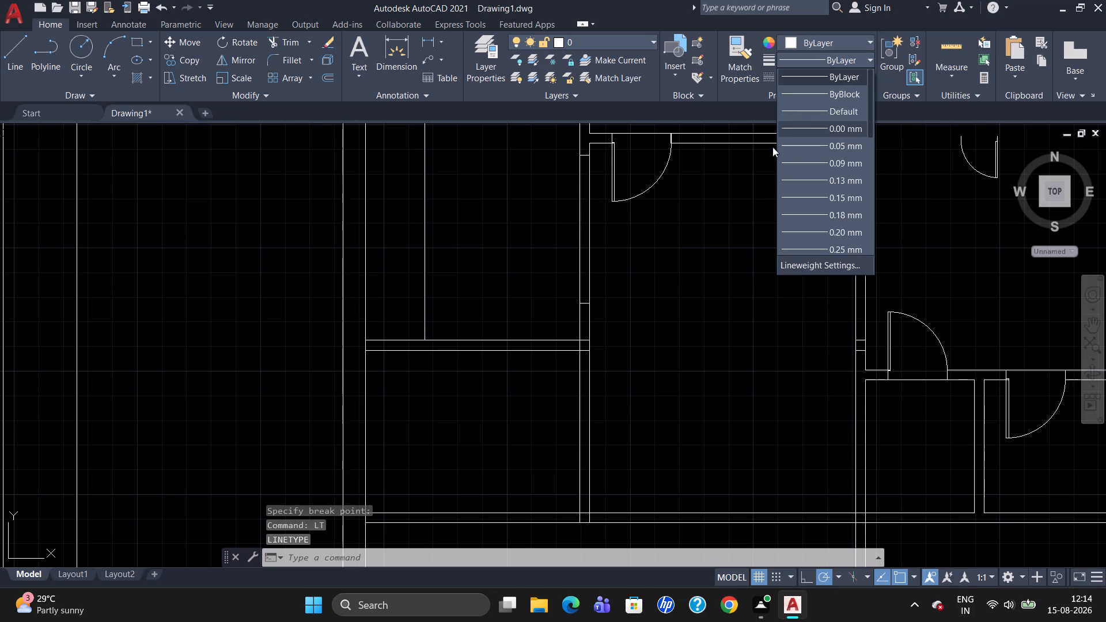
key("Escape")
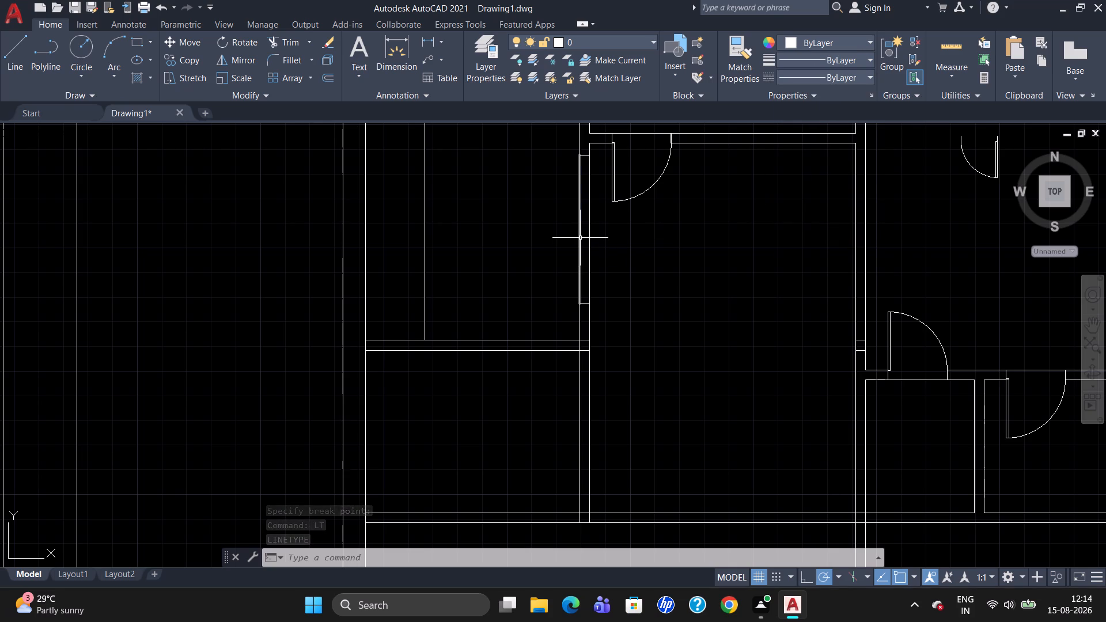
left_click(580, 238)
left_click(590, 232)
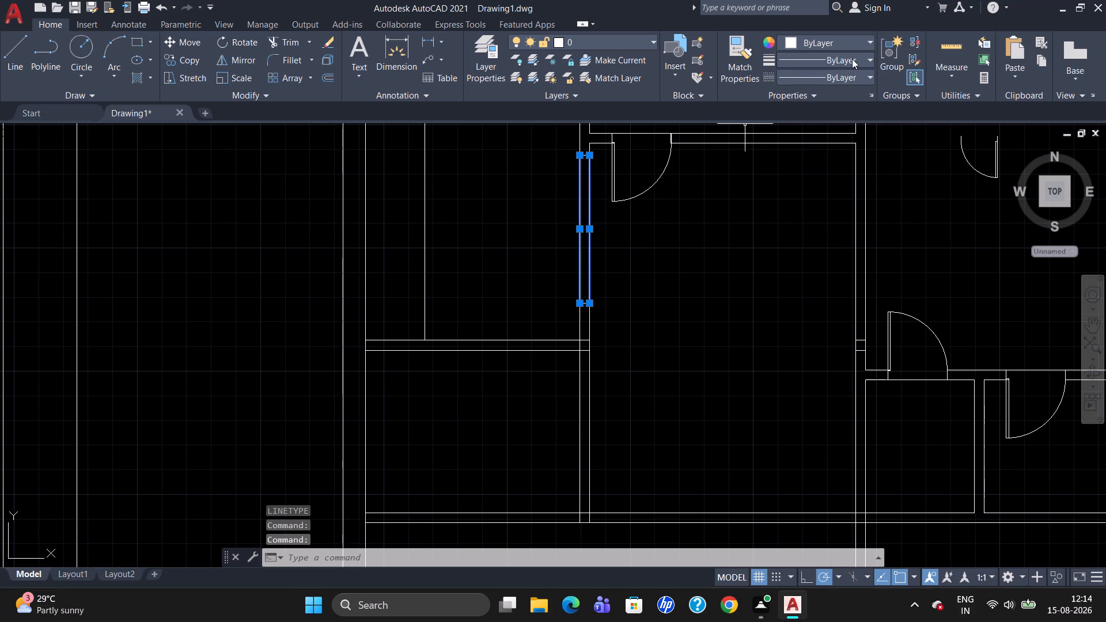
left_click(858, 59)
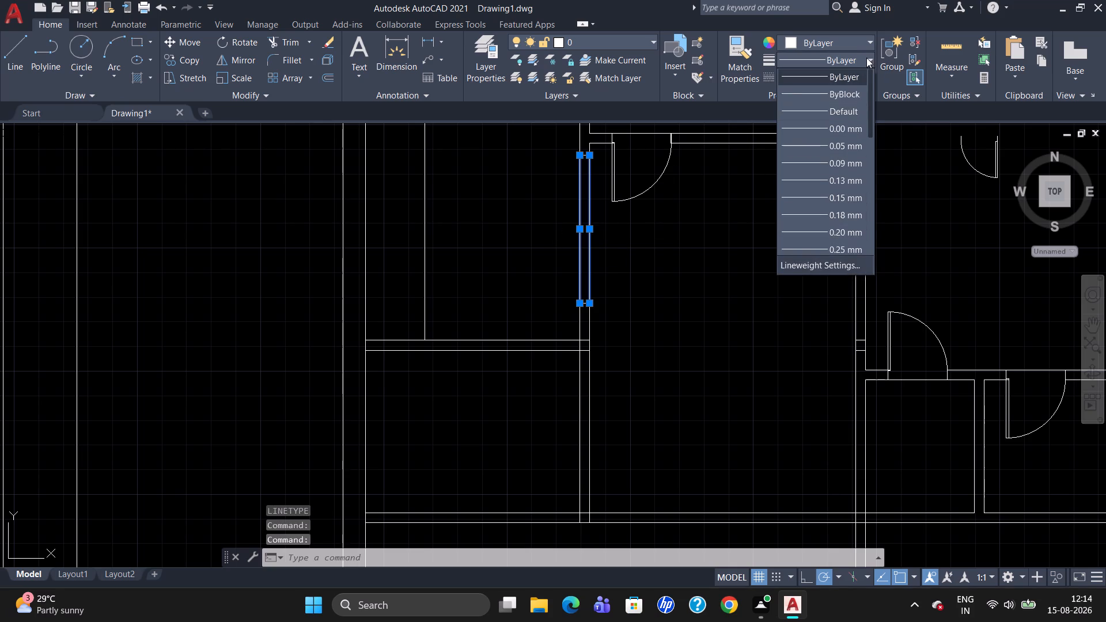
left_click(866, 58)
left_click(861, 73)
left_click(852, 127)
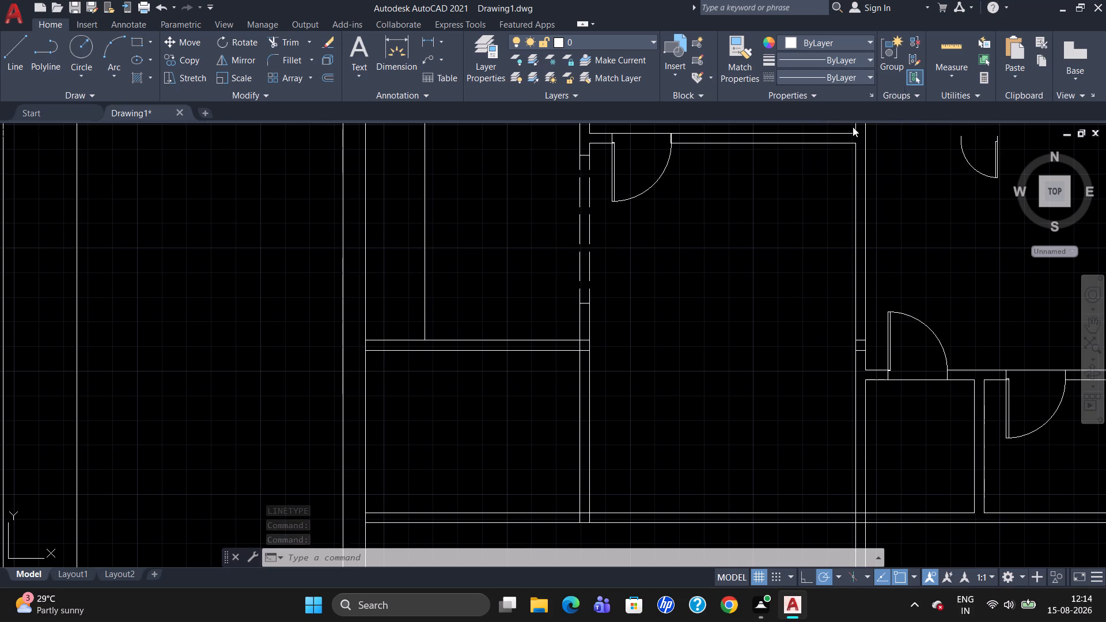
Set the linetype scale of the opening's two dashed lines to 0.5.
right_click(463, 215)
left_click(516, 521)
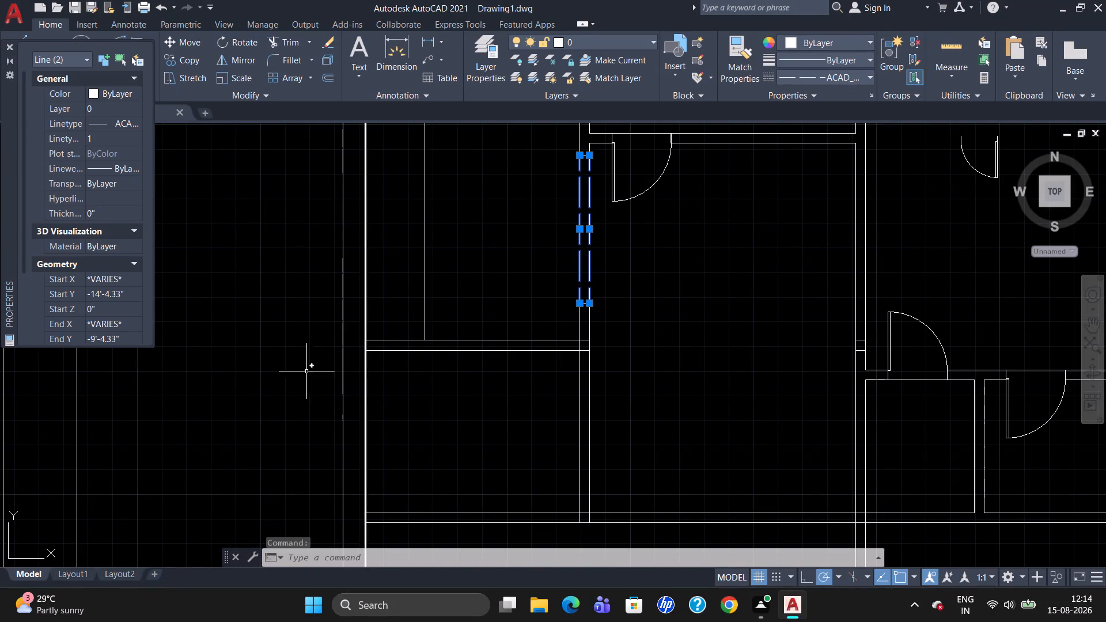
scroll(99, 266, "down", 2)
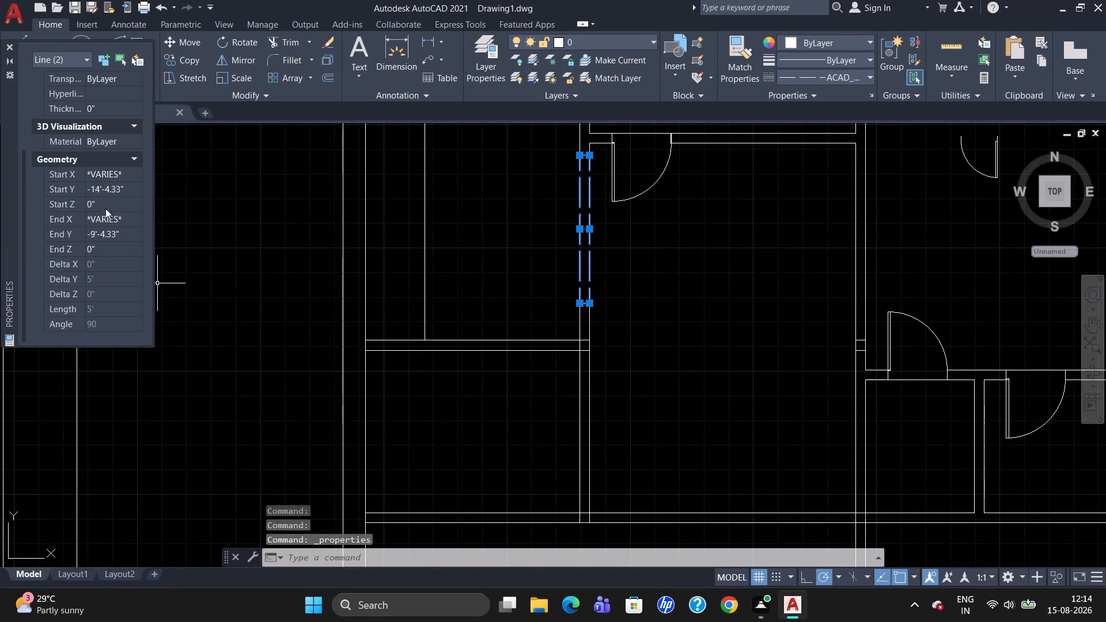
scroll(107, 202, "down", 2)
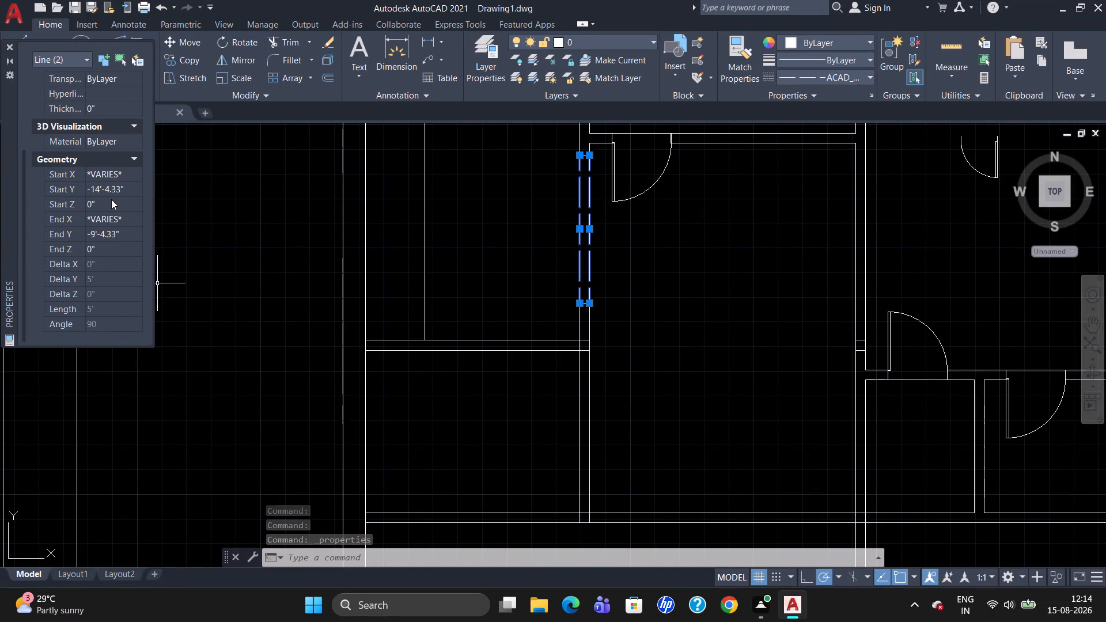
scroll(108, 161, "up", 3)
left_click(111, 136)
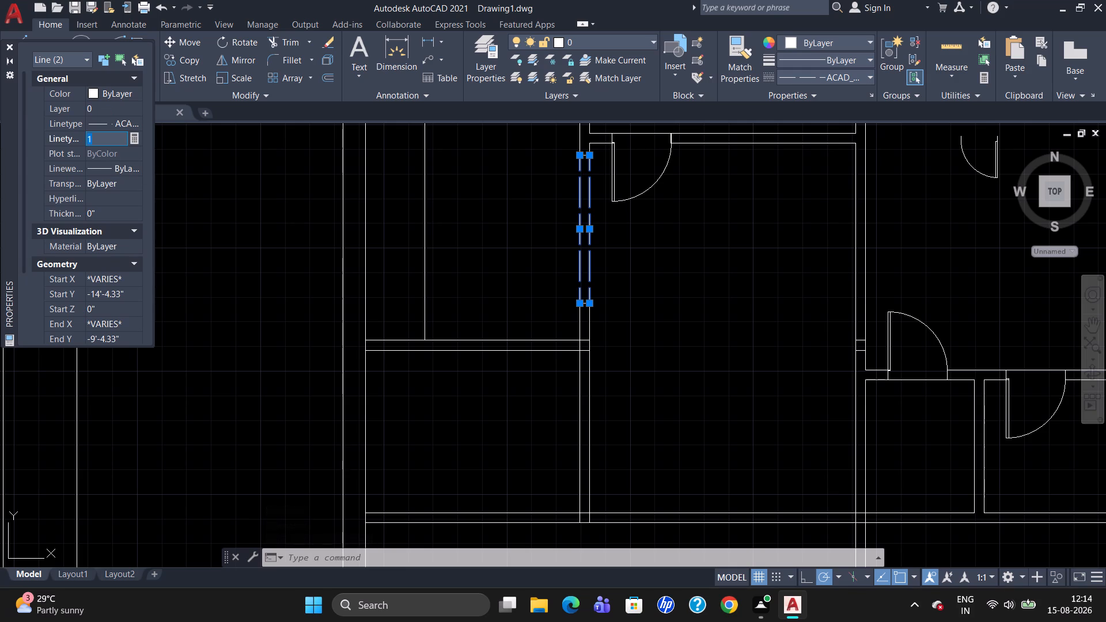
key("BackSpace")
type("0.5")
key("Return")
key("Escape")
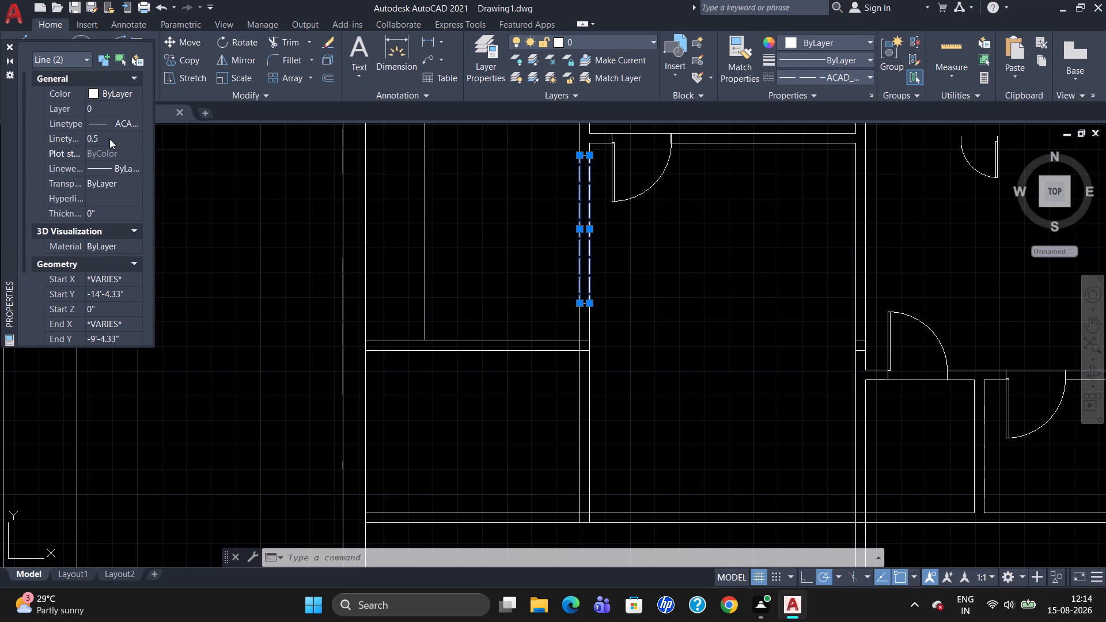
Set the linetype scale of the opening's two dashed lines to 0.3 and close their properties.
left_click(112, 135)
key("BackSpace")
type("0.")
key("3")
key("Return")
key("Escape")
left_click(8, 45)
key("Escape")
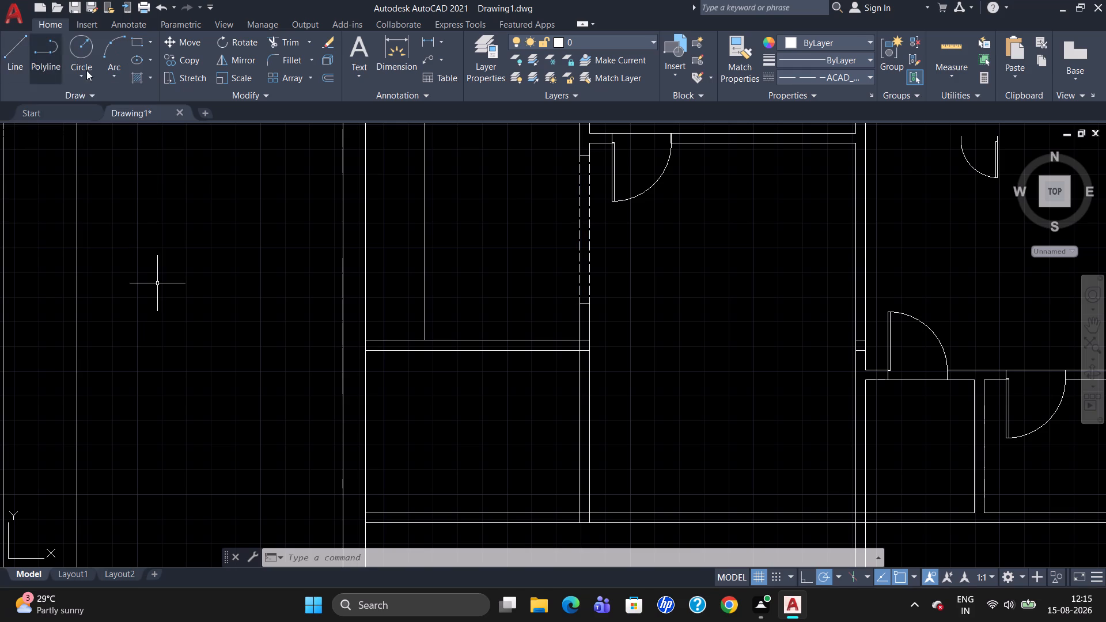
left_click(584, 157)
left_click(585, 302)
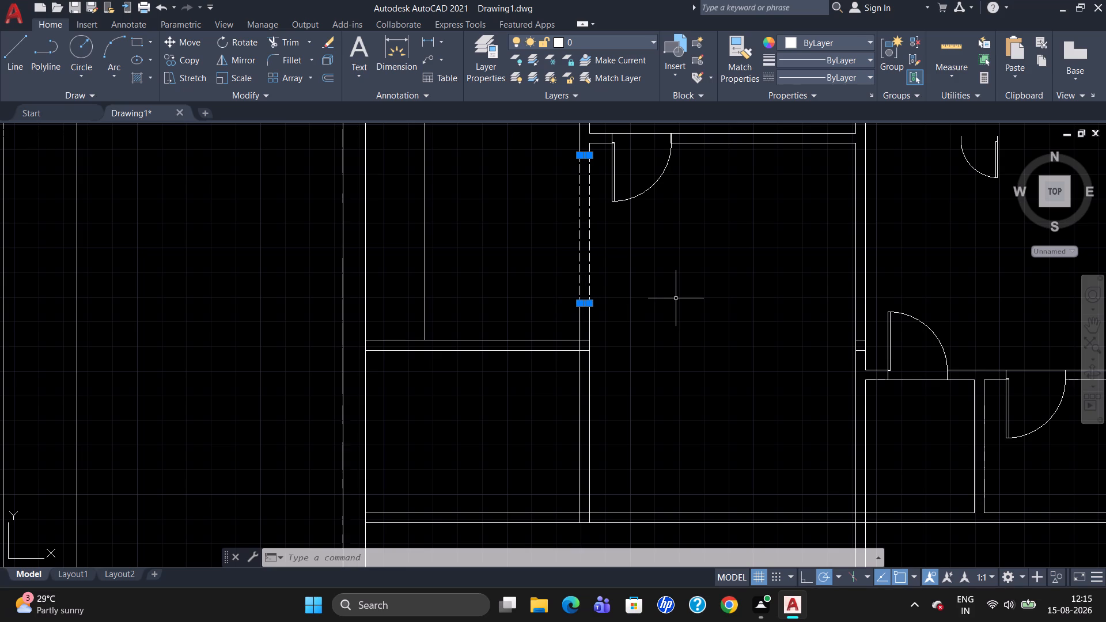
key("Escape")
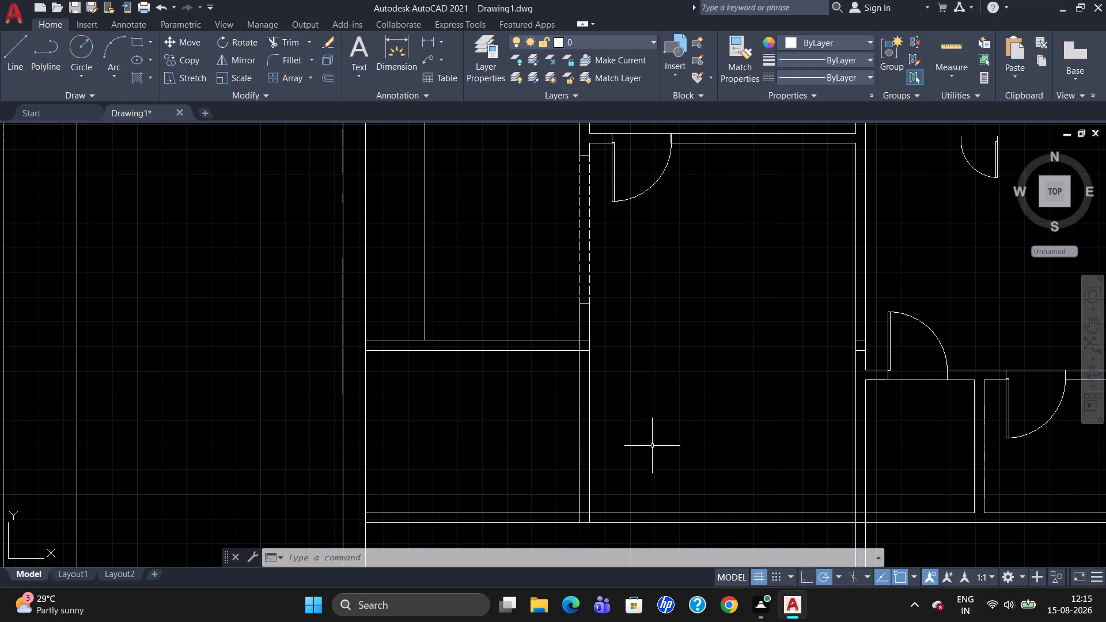
Trim the overlapping lines where the horizontal wall south of the opening meets the partition west of the middle room.
scroll(518, 382, "up", 1)
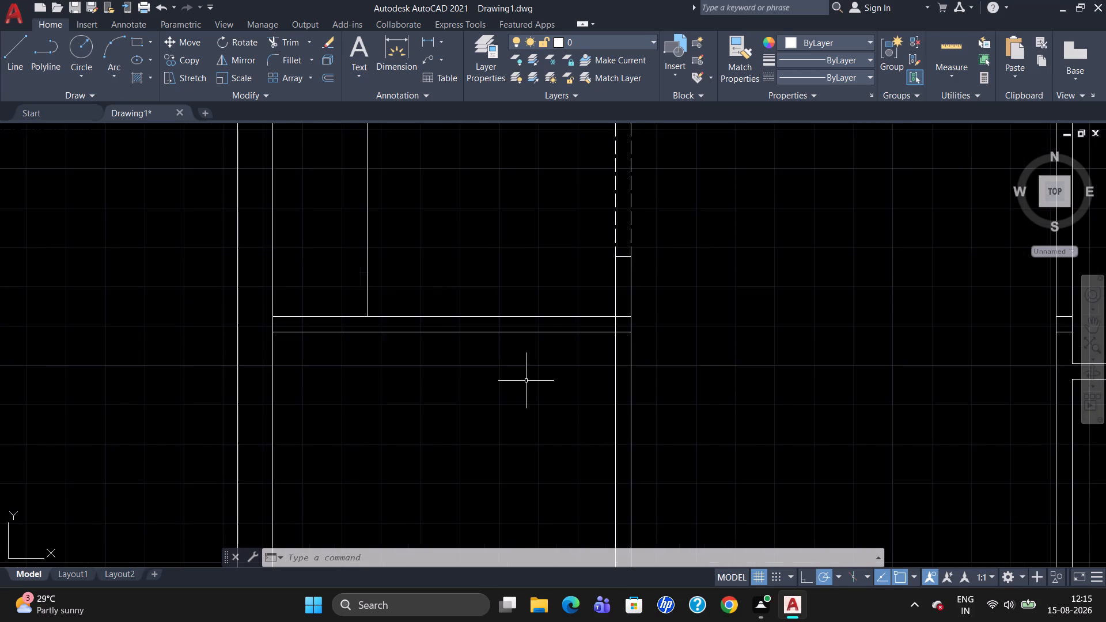
scroll(535, 380, "down", 2)
scroll(631, 376, "up", 2)
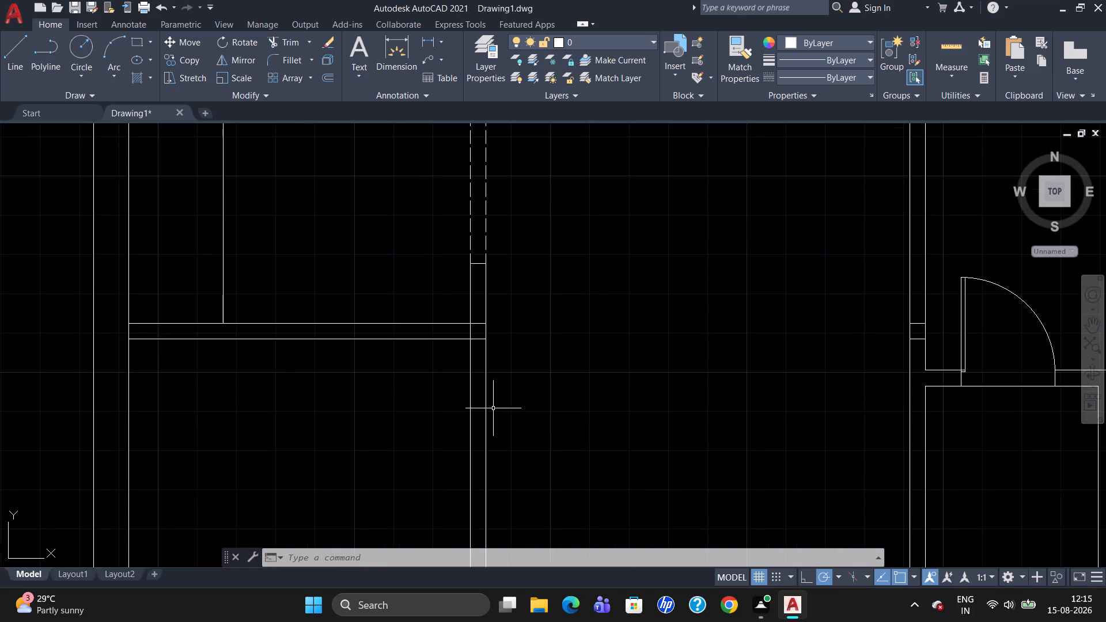
type("tr")
key("Return")
key("Return")
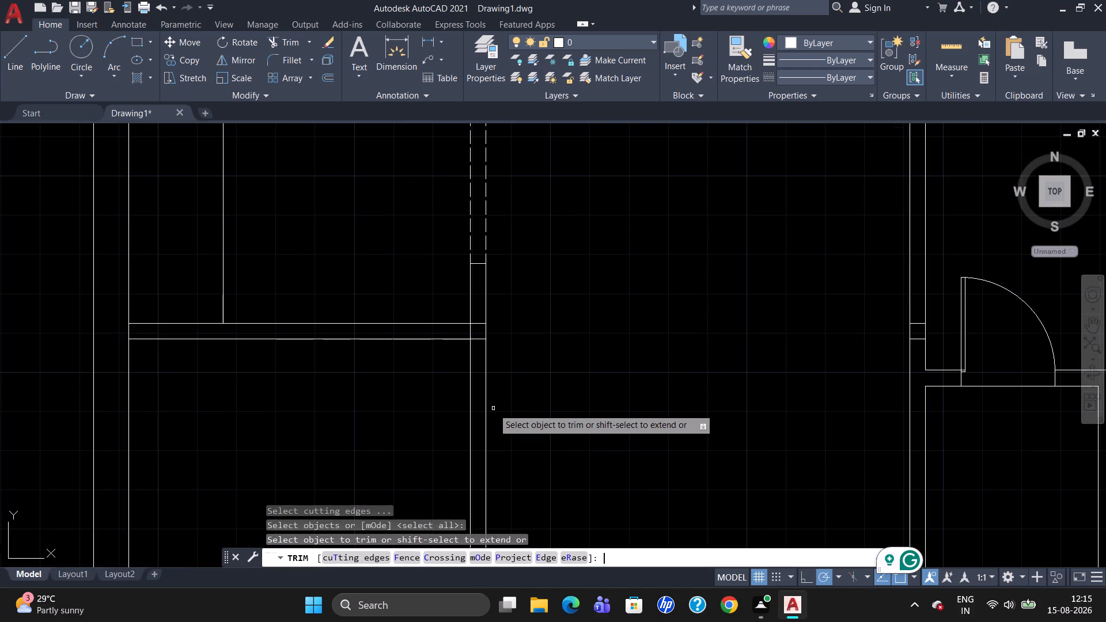
left_click(478, 340)
left_click(476, 324)
left_click(469, 329)
scroll(550, 289, "down", 3)
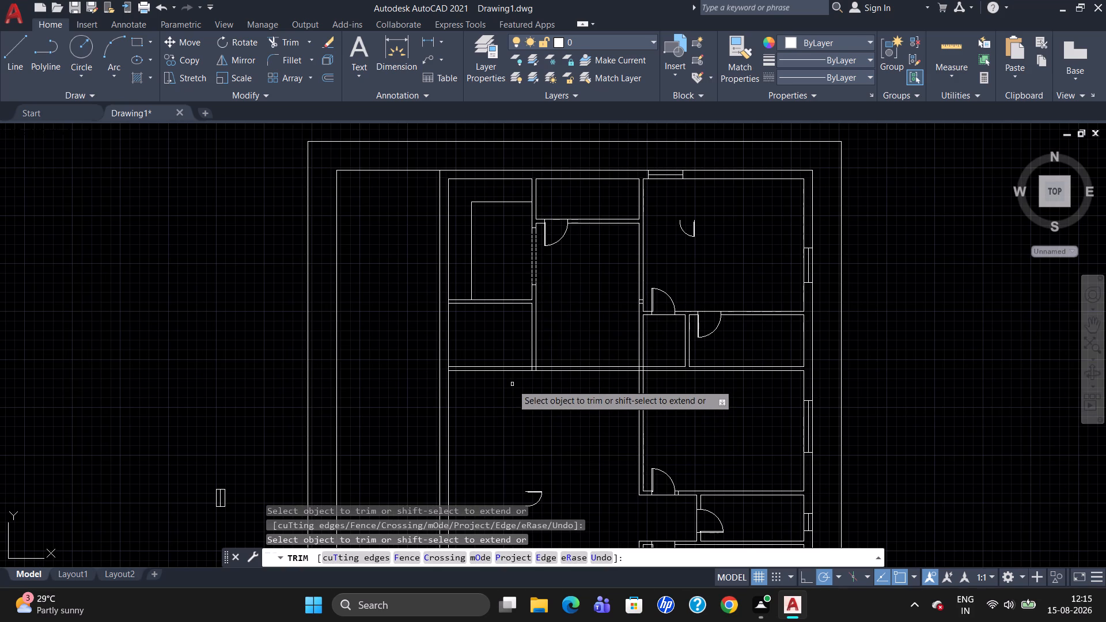
key("Escape")
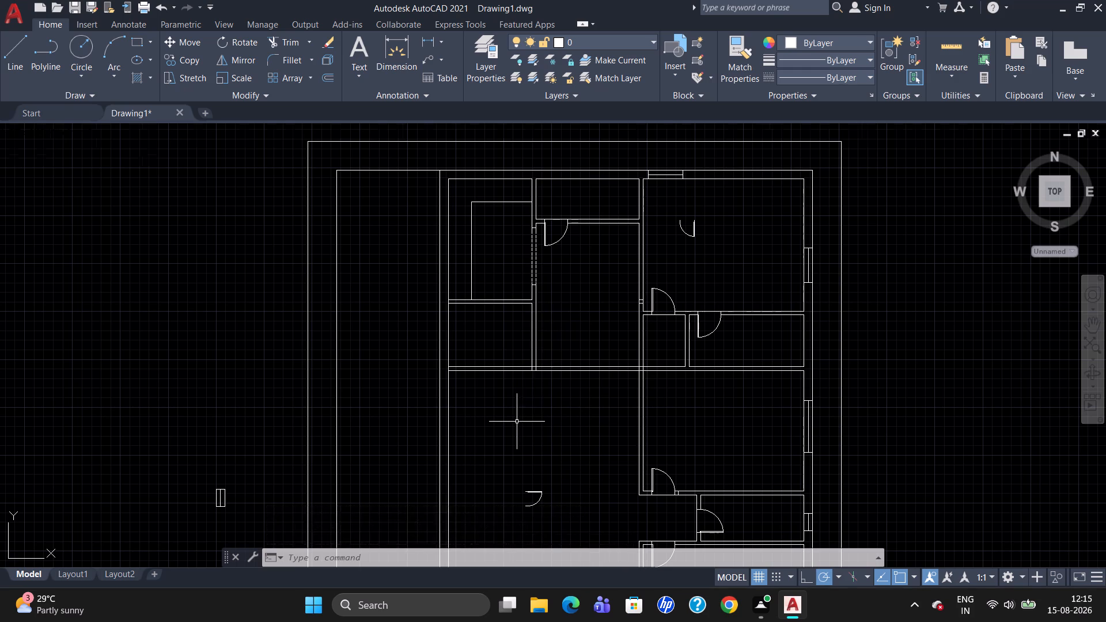
Copy the loose door from the large room south of the middle room into the middle room.
scroll(517, 422, "up", 1)
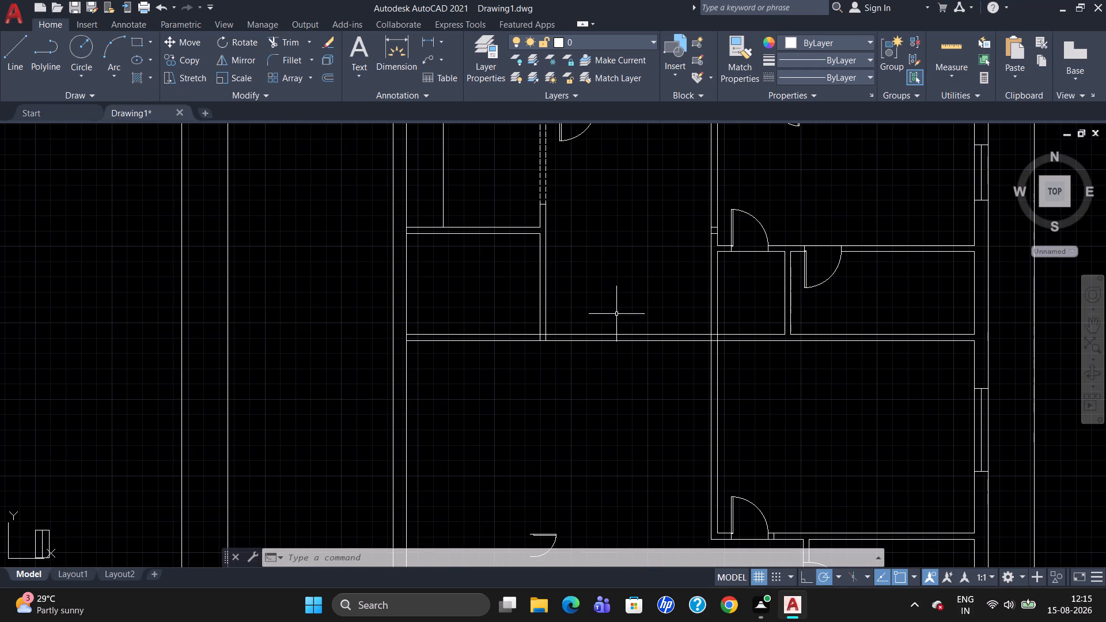
scroll(548, 255, "down", 1)
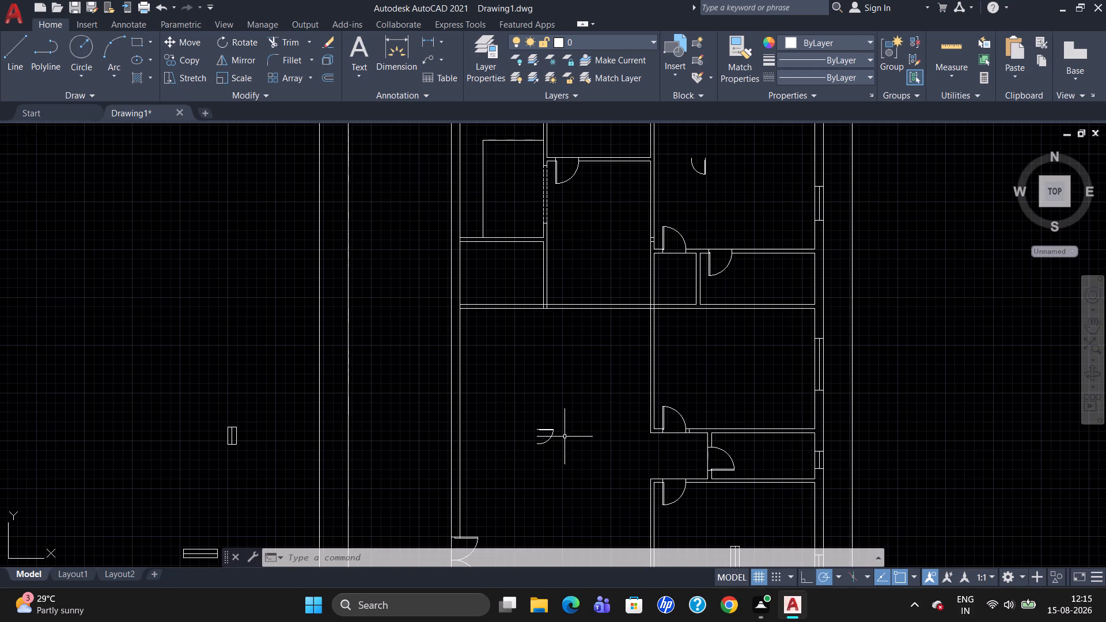
left_click(545, 429)
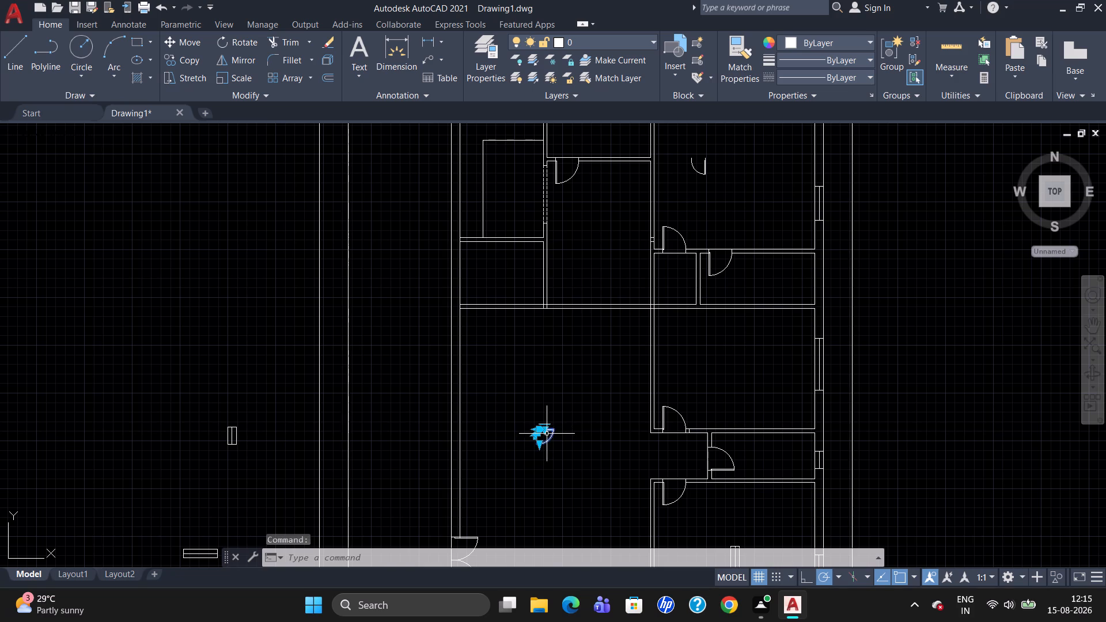
type("co")
key("Return")
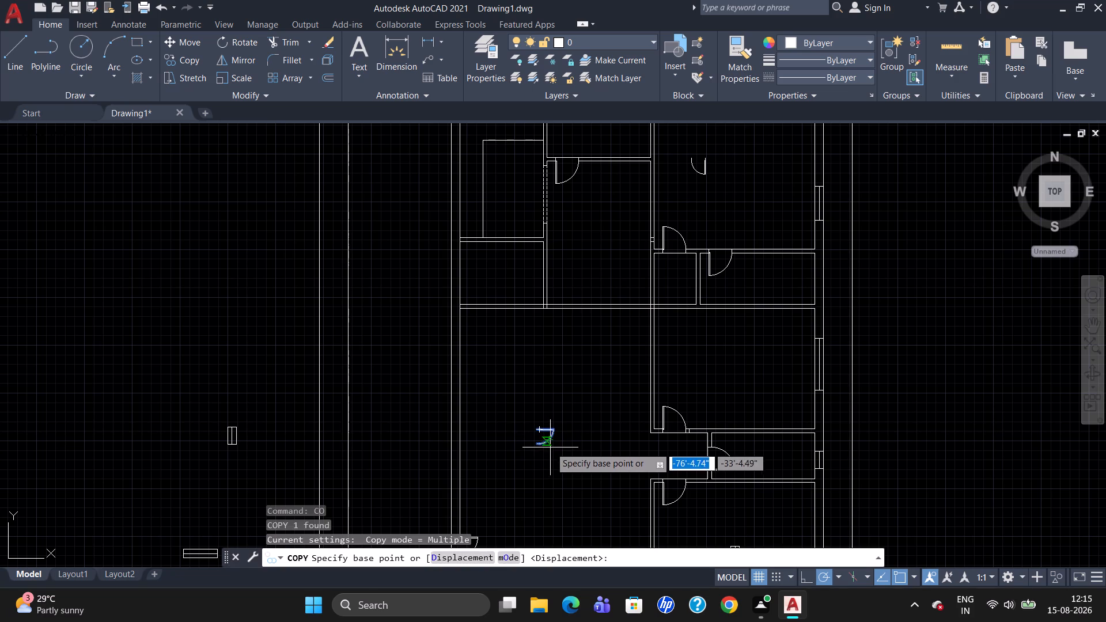
left_click(558, 436)
left_click(607, 248)
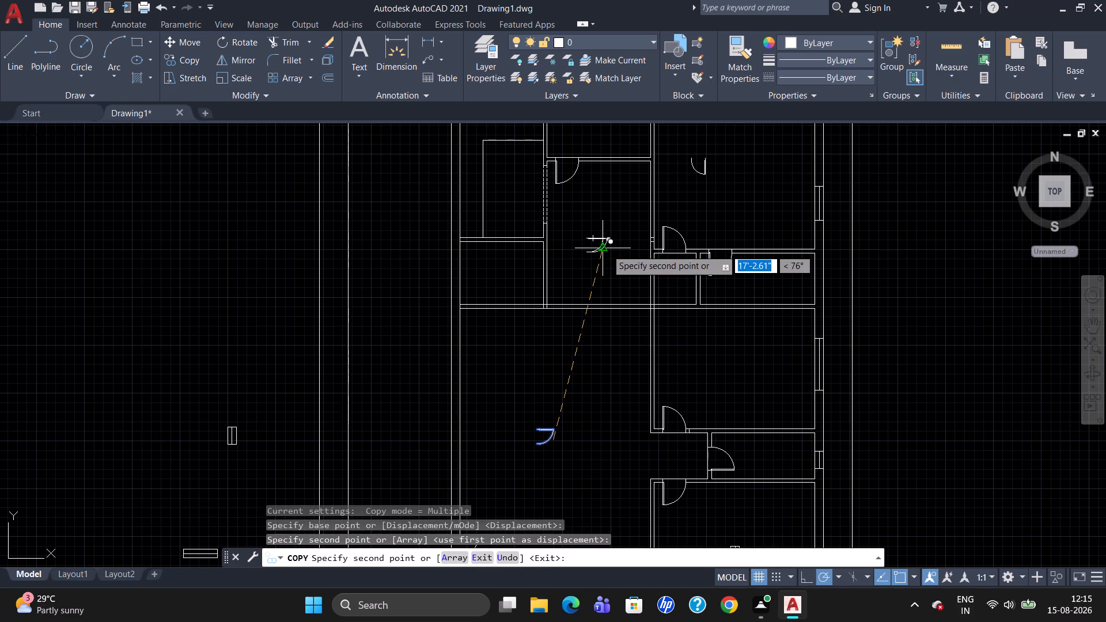
key("Escape")
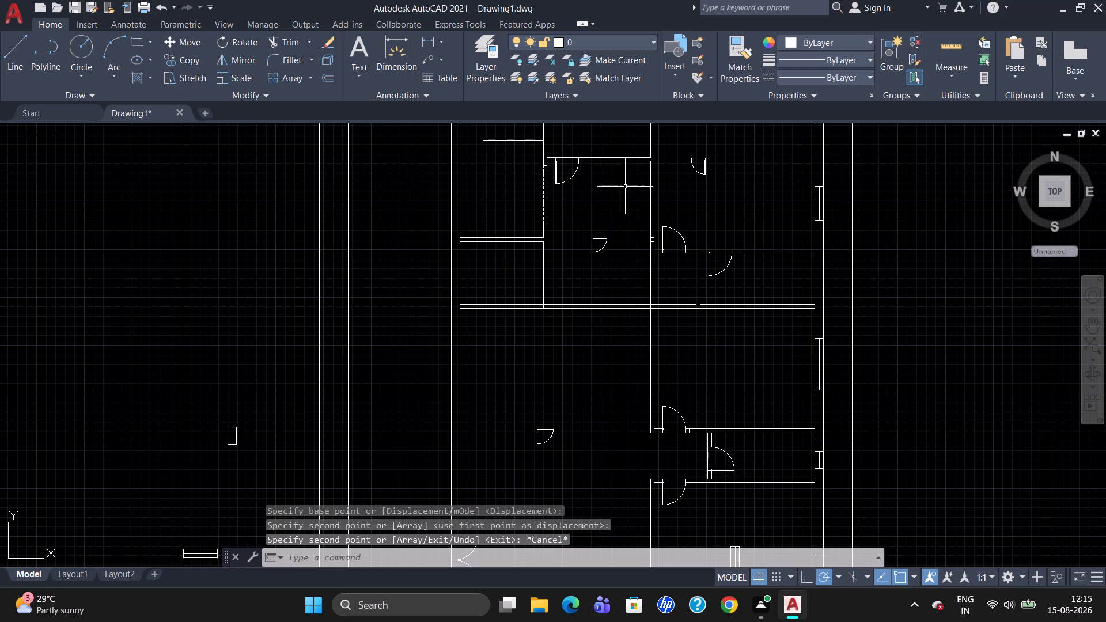
Delete the original loose door left in the large southern room.
left_click_drag(582, 457, 499, 422)
key("Delete")
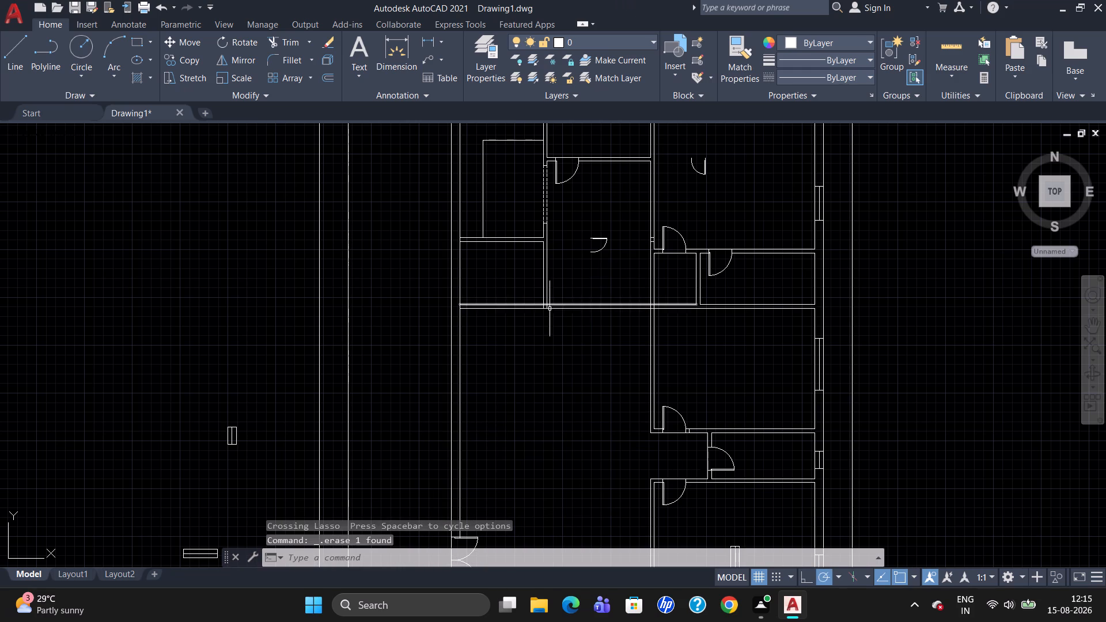
Trim the overlapping lines where the partition west of the middle room meets the horizontal wall to its south.
scroll(546, 286, "up", 1)
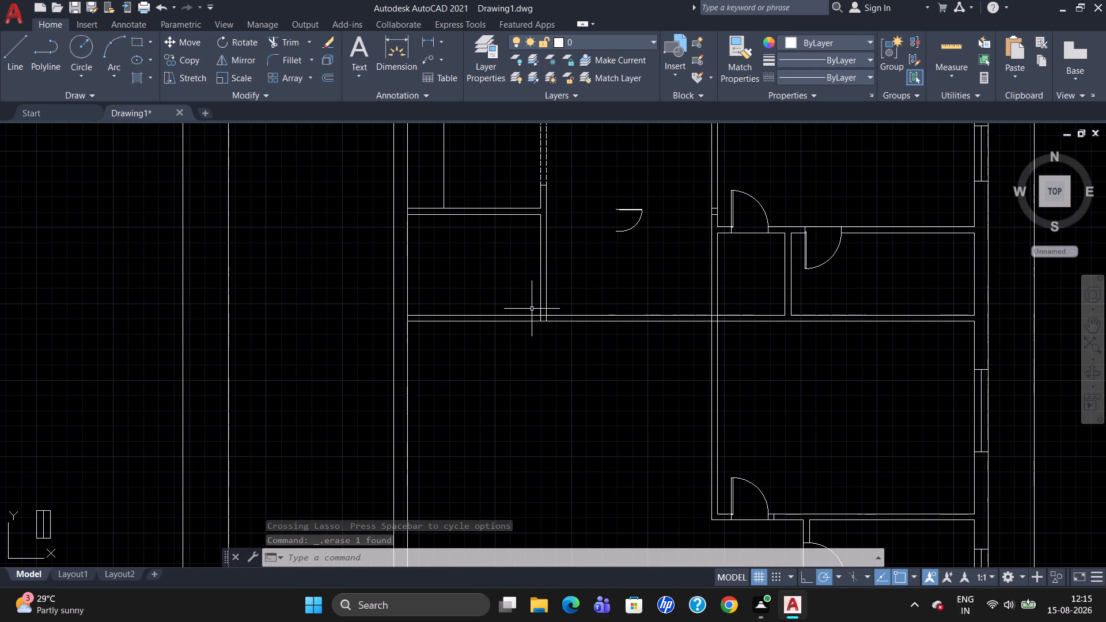
scroll(532, 309, "down", 1)
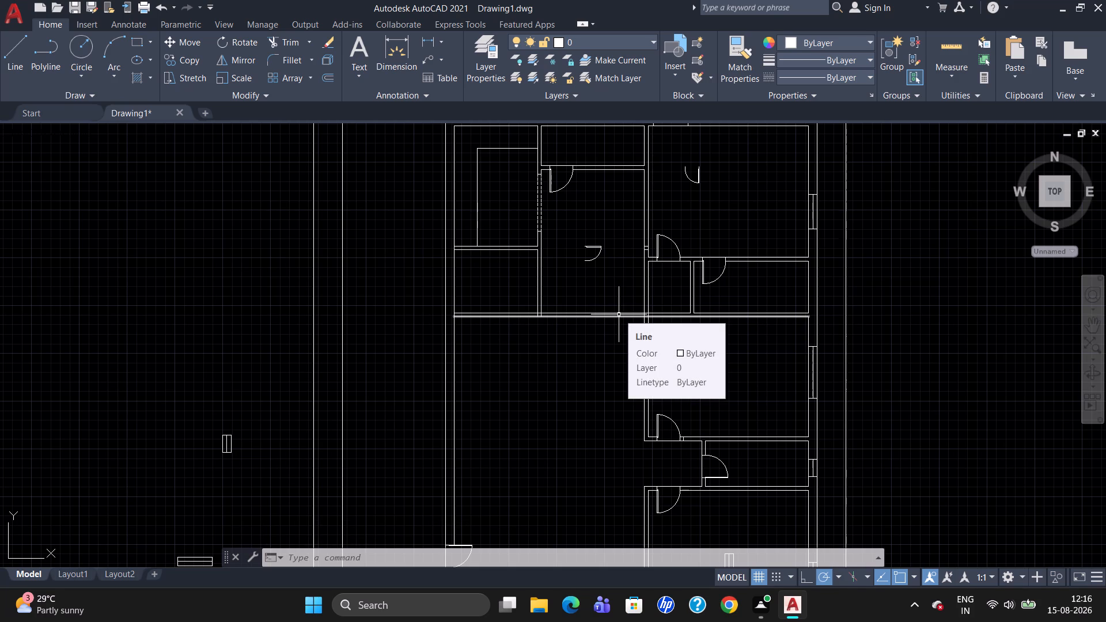
scroll(531, 361, "up", 2)
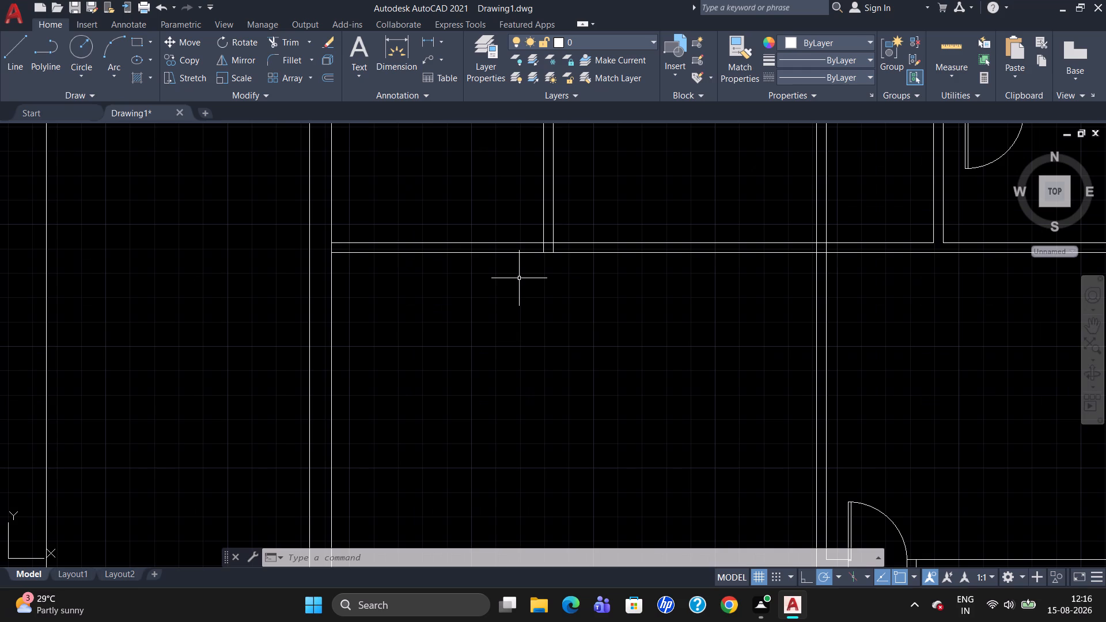
type("tr")
key("Return")
key("Return")
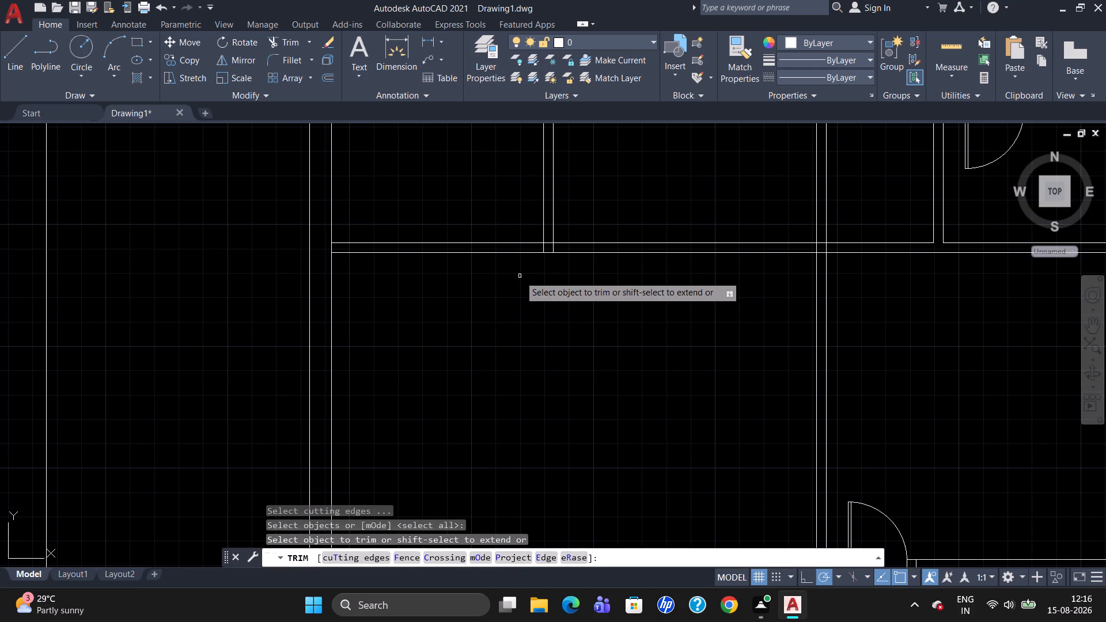
left_click(545, 249)
left_click(549, 241)
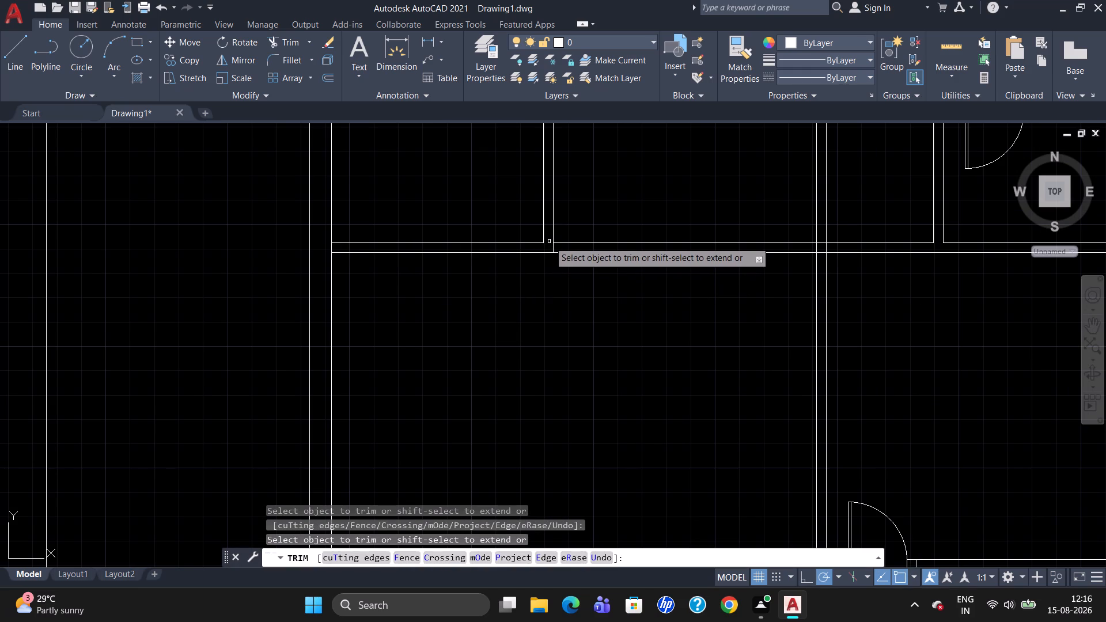
left_click(554, 246)
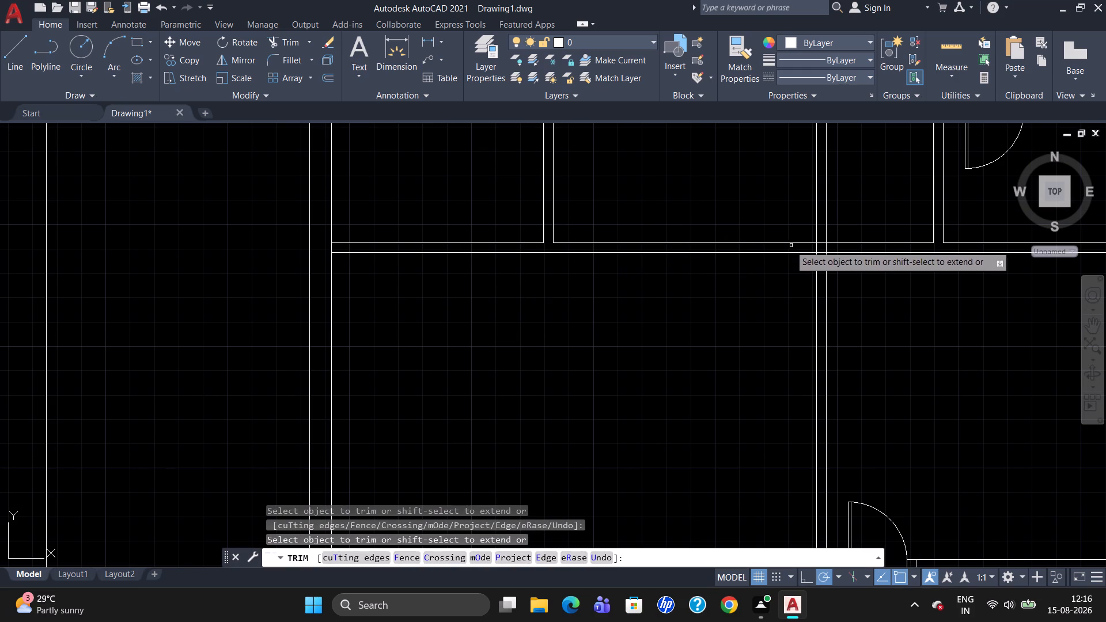
Trim the overlapping lines where the same horizontal wall crosses the partition east of the middle room.
left_click(820, 252)
left_click(821, 240)
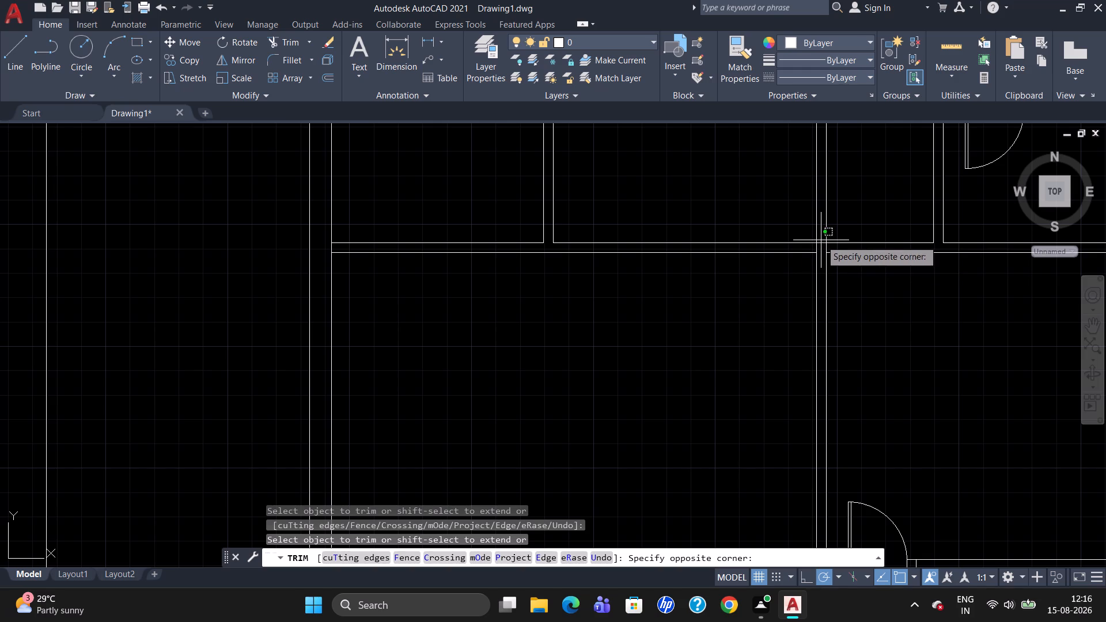
left_click(813, 249)
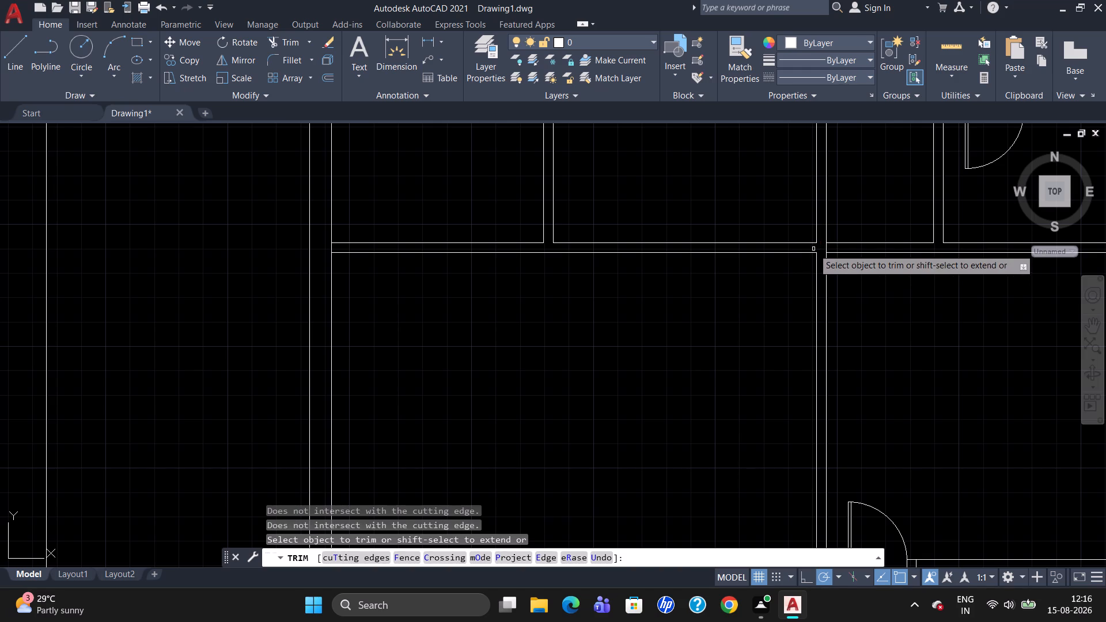
left_click(828, 248)
left_click(825, 248)
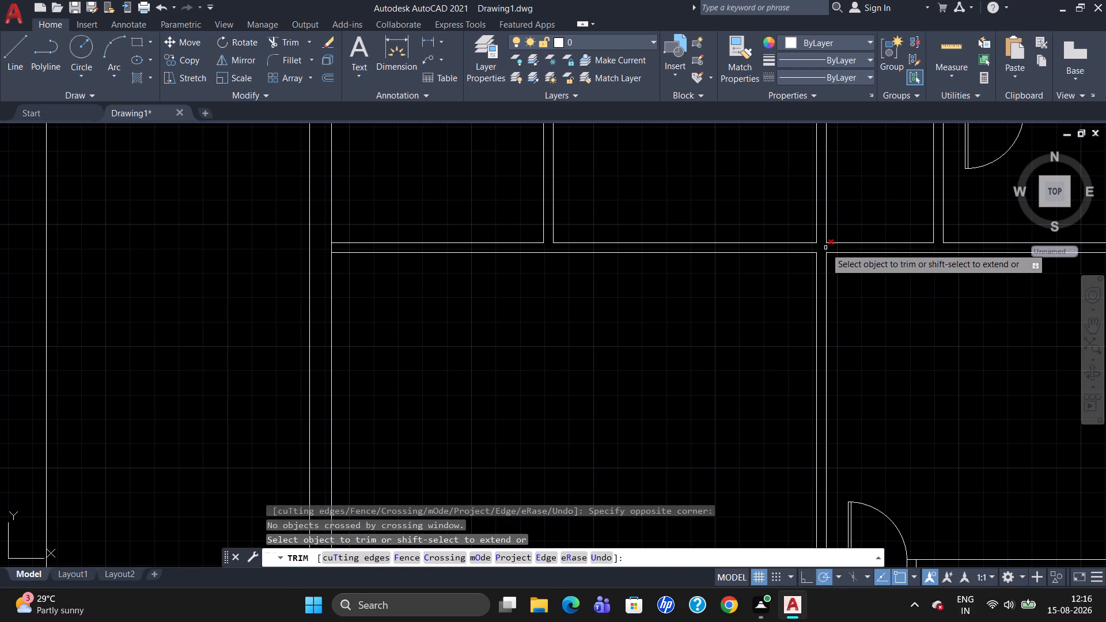
key("Escape")
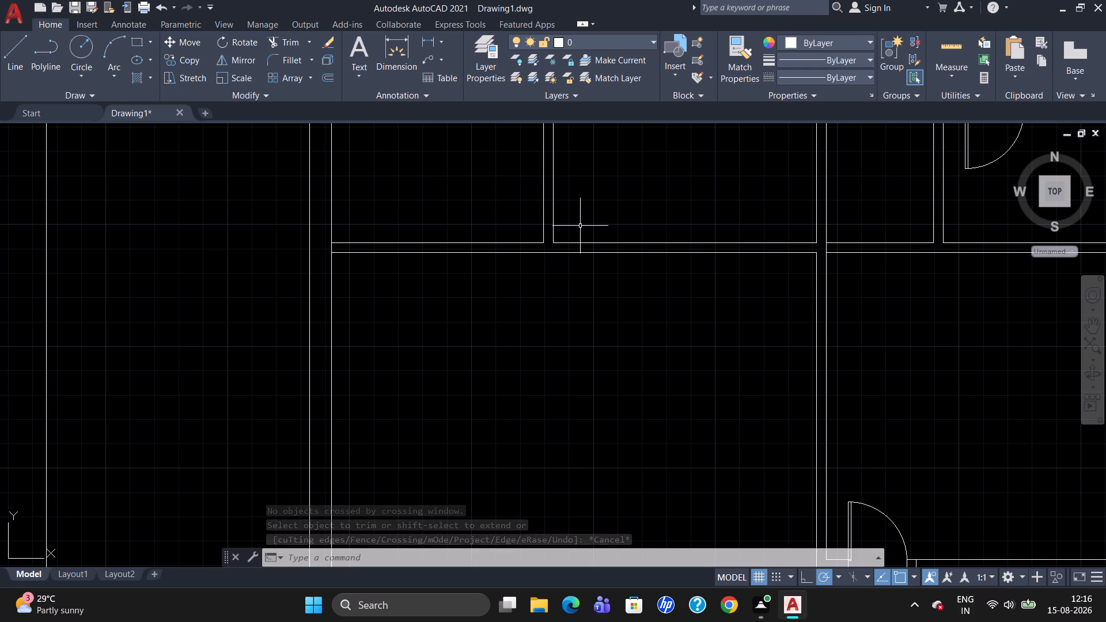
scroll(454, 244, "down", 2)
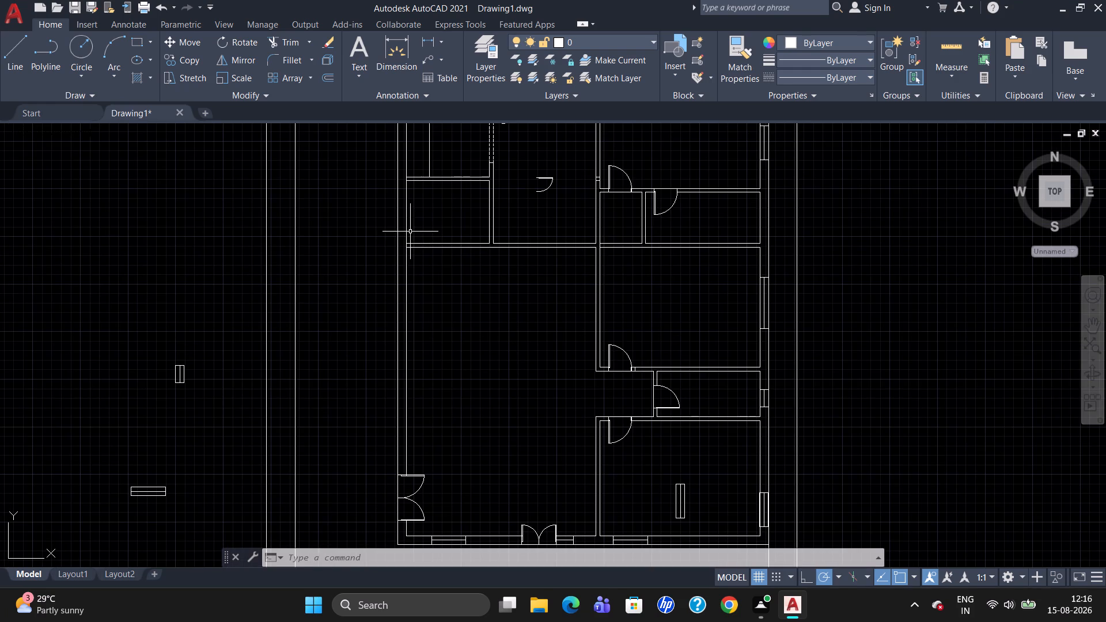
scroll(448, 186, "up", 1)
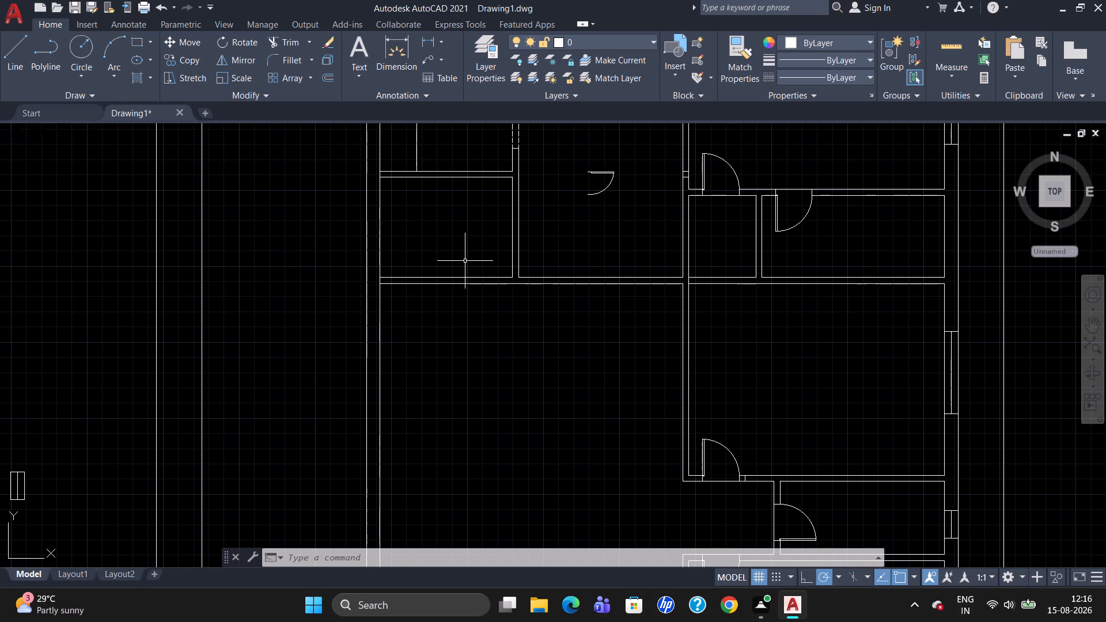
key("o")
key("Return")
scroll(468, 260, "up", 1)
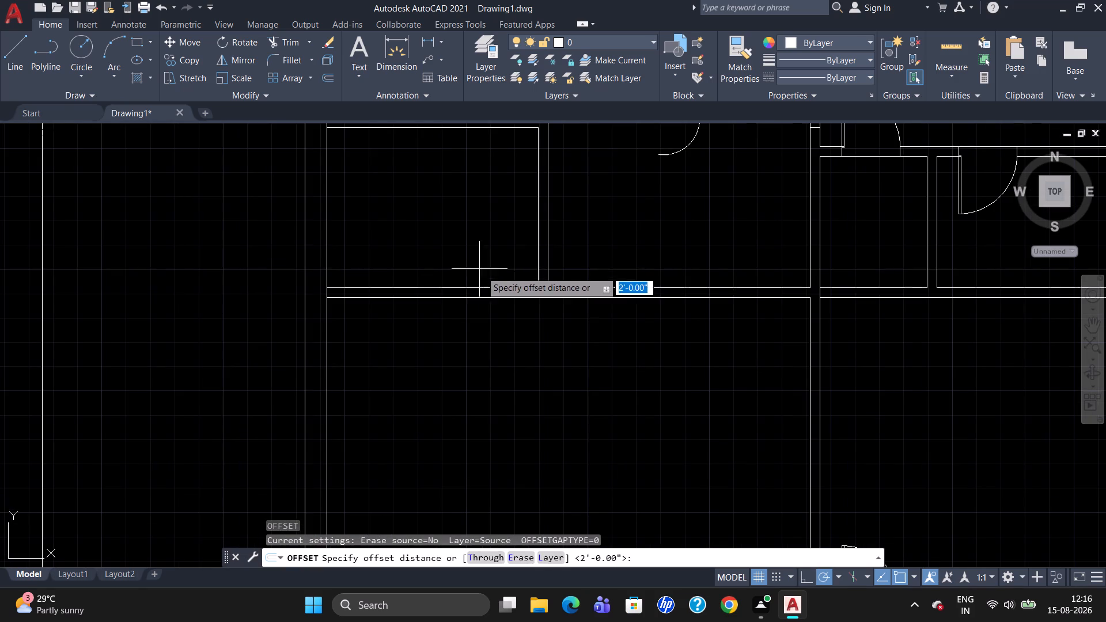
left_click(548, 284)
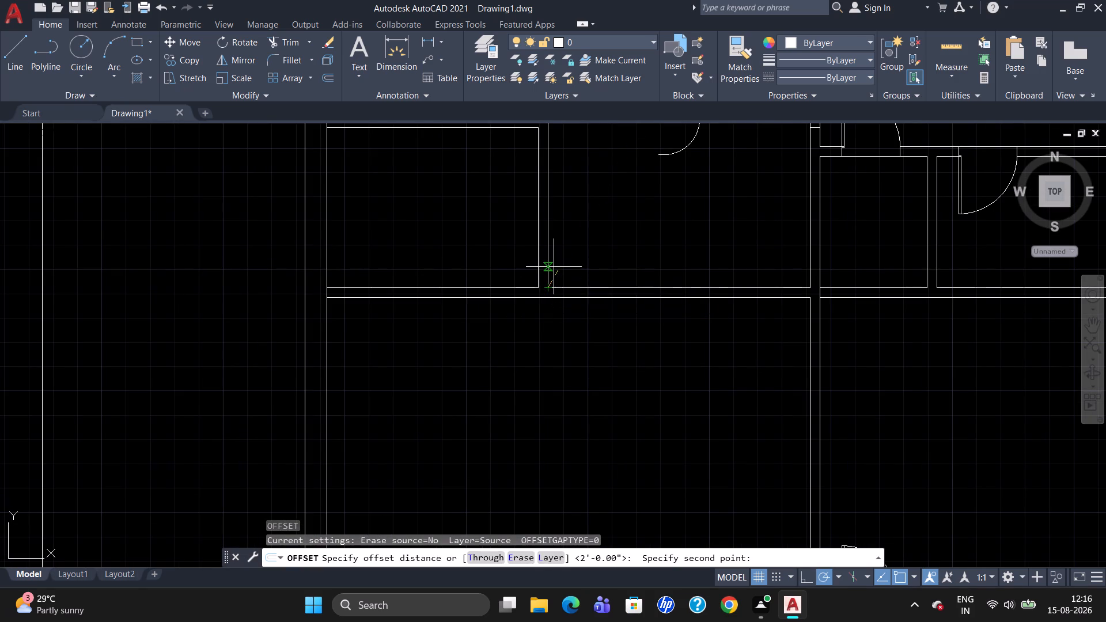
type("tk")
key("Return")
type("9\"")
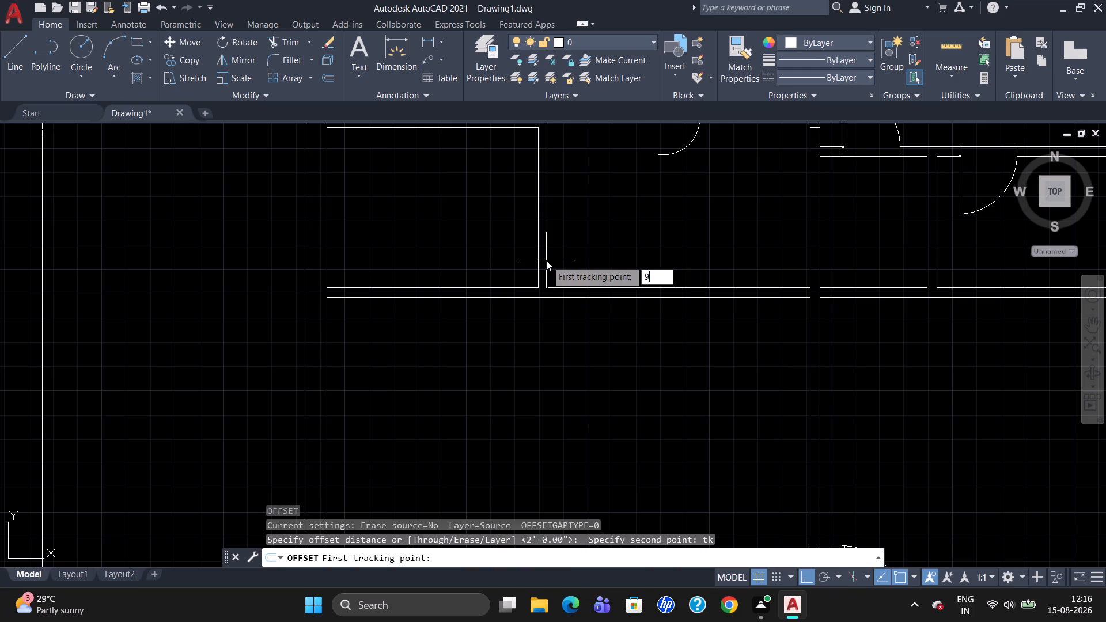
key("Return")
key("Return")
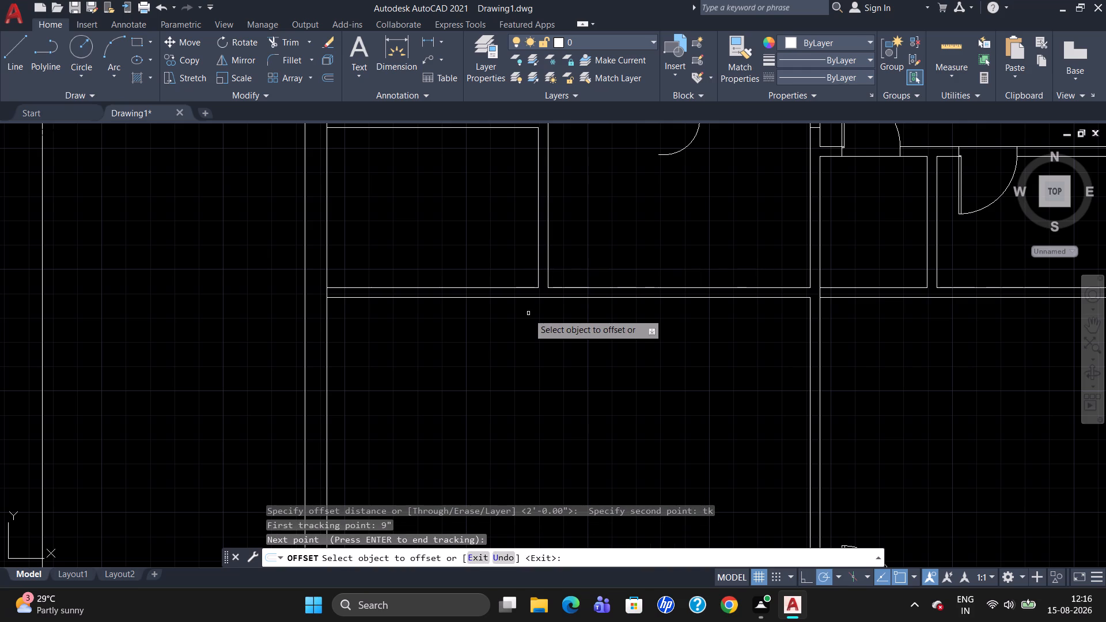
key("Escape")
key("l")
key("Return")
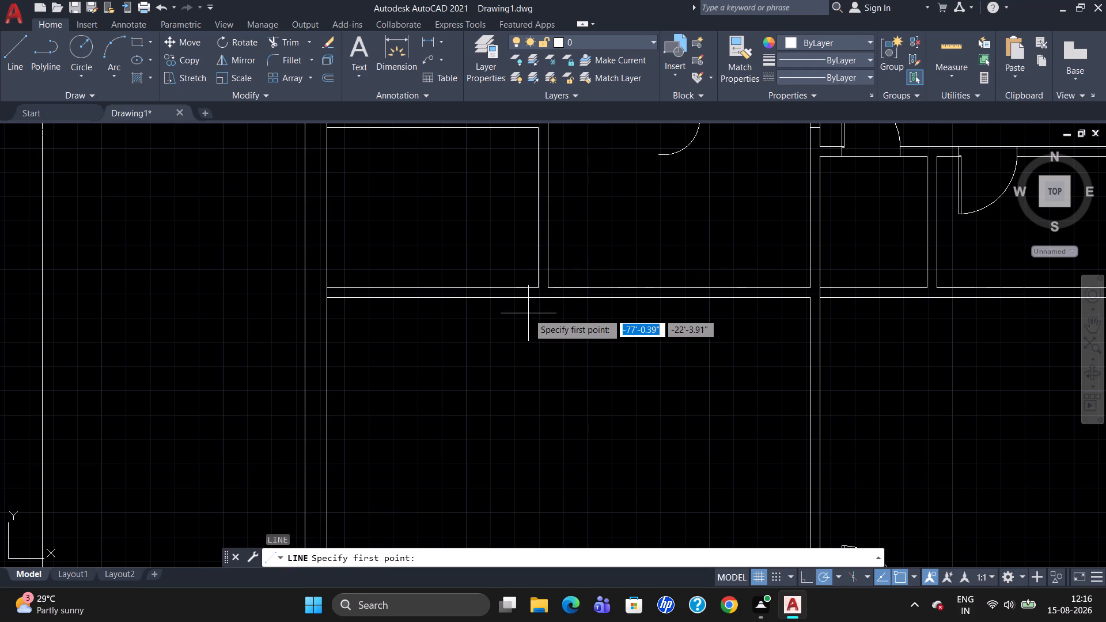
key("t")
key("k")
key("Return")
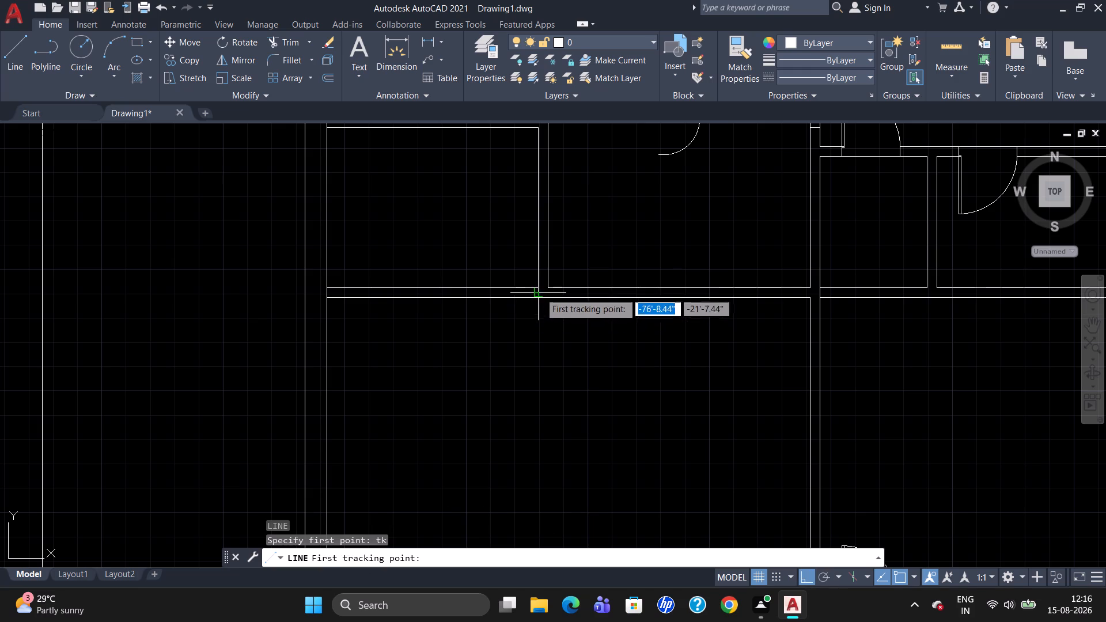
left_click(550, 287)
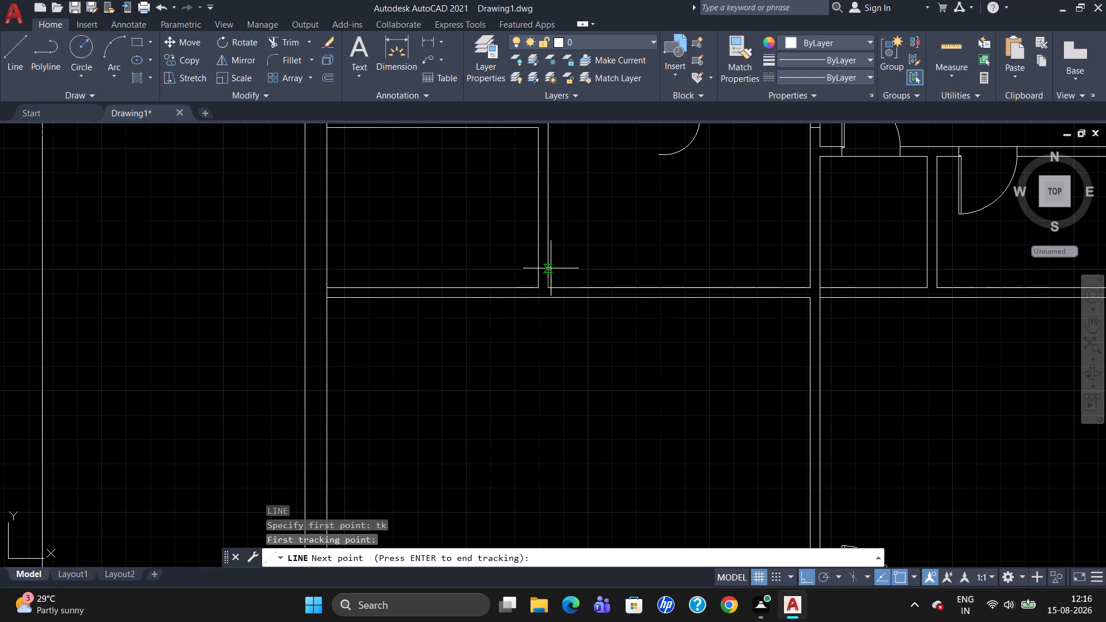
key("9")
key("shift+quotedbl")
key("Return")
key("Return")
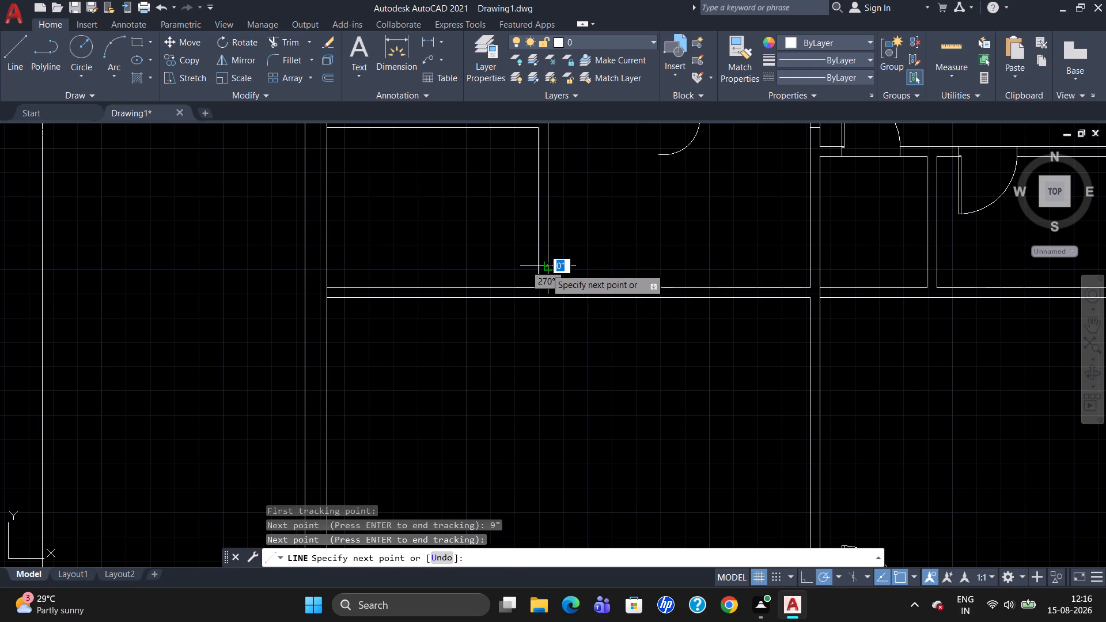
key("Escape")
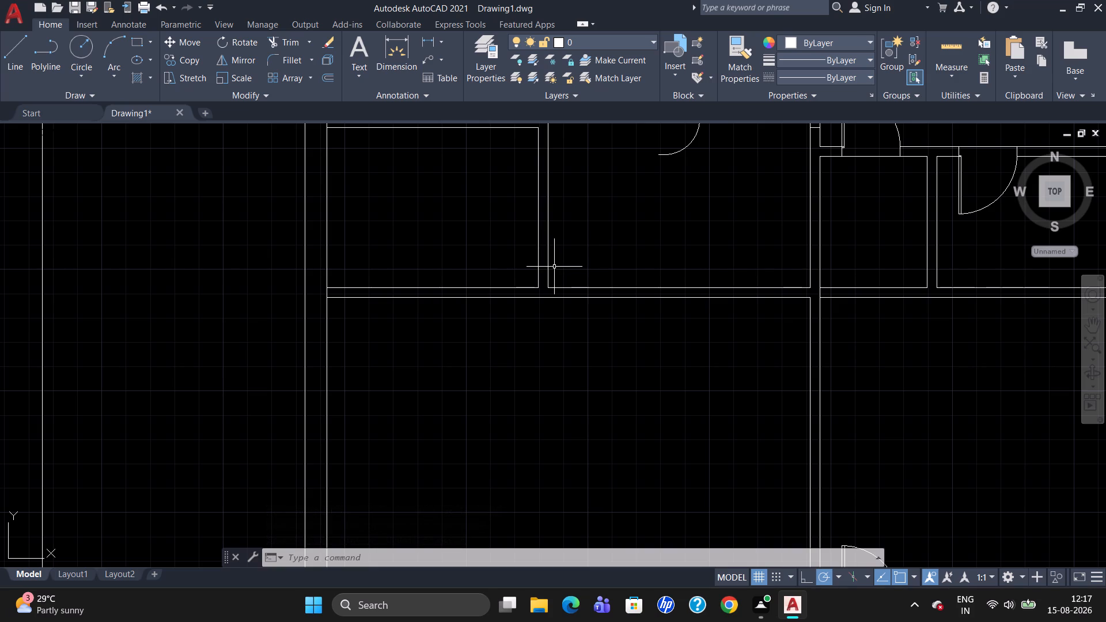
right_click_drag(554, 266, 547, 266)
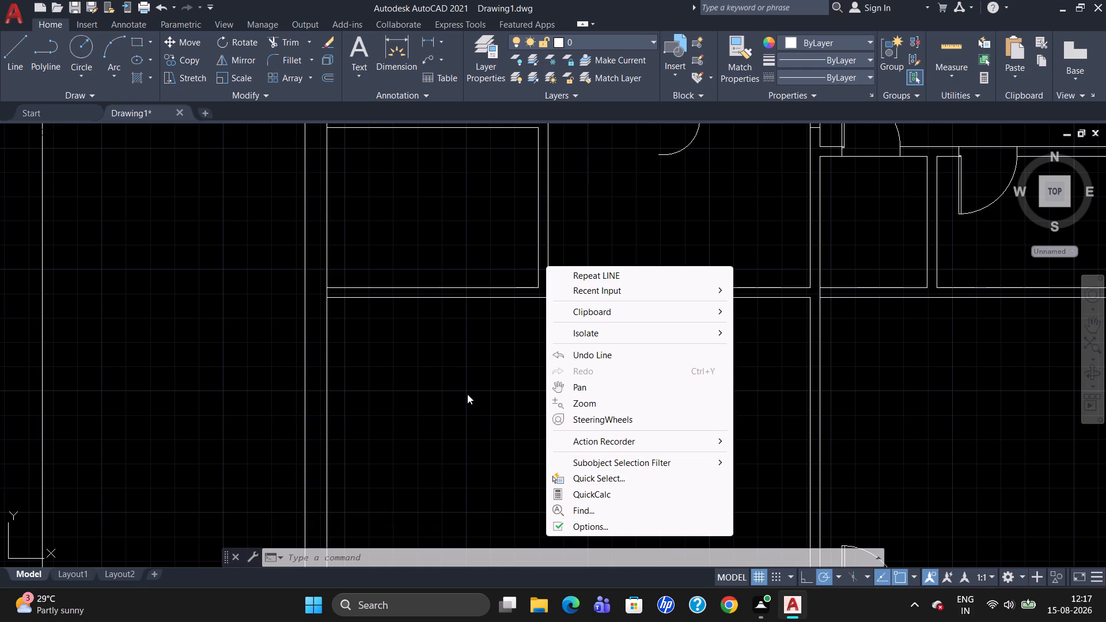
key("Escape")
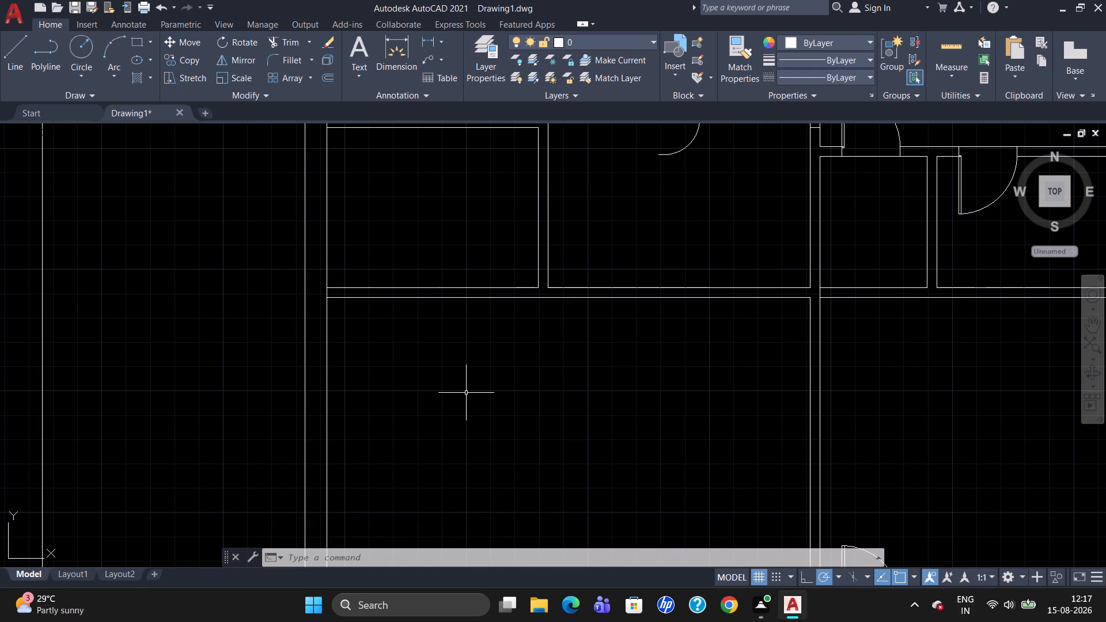
Draw a short horizontal line across the partition west of the middle room, starting 9" north of the room's southwest corner.
key("l")
key("Return")
type("tk")
key("Return")
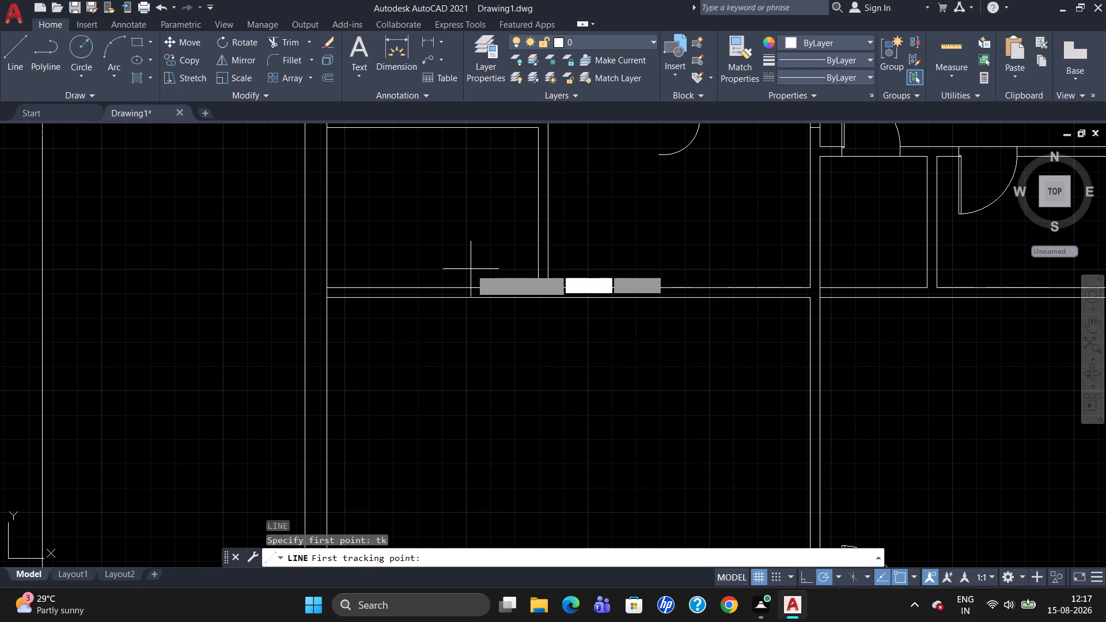
left_click(550, 290)
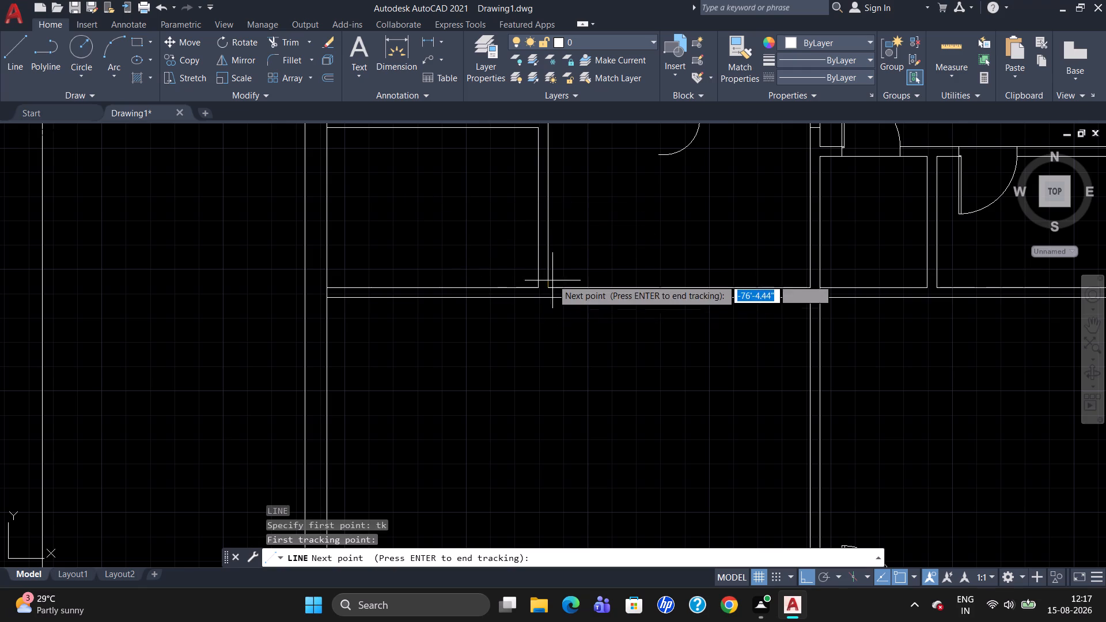
type("9\"")
key("Return")
key("Return")
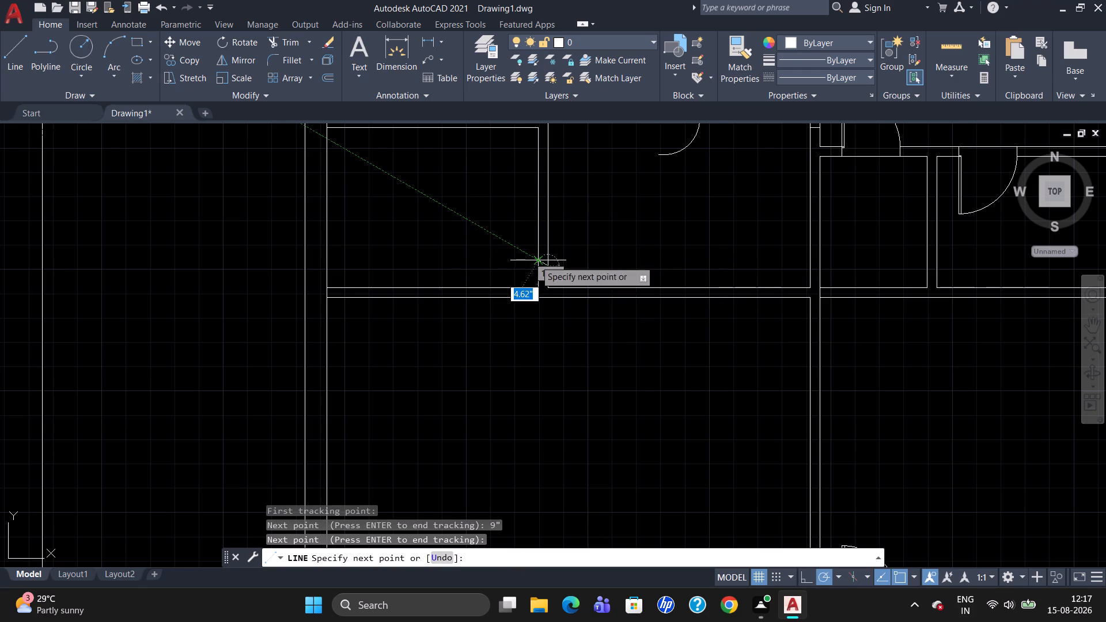
left_click(529, 267)
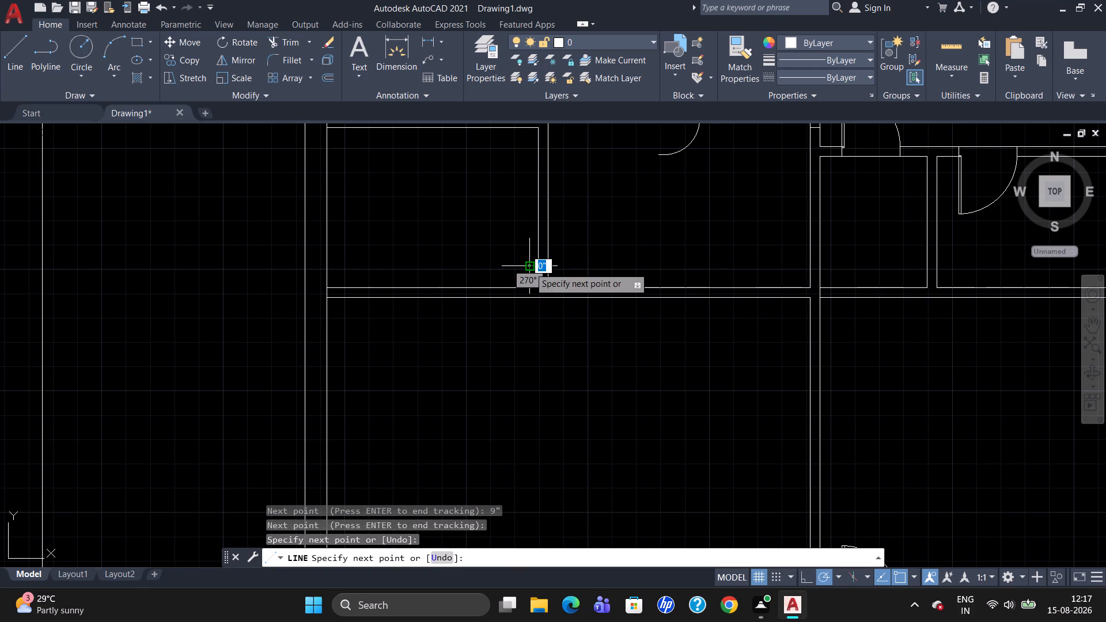
key("Escape")
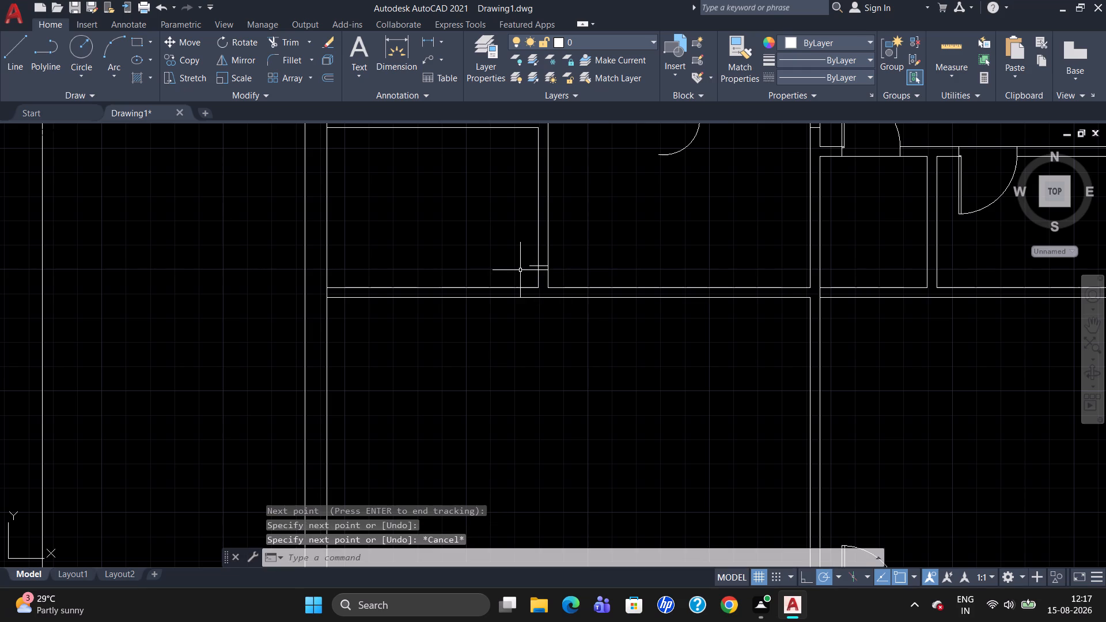
Trim the end of the short line that projects west beyond the partition.
type("tr")
key("Return")
key("Return")
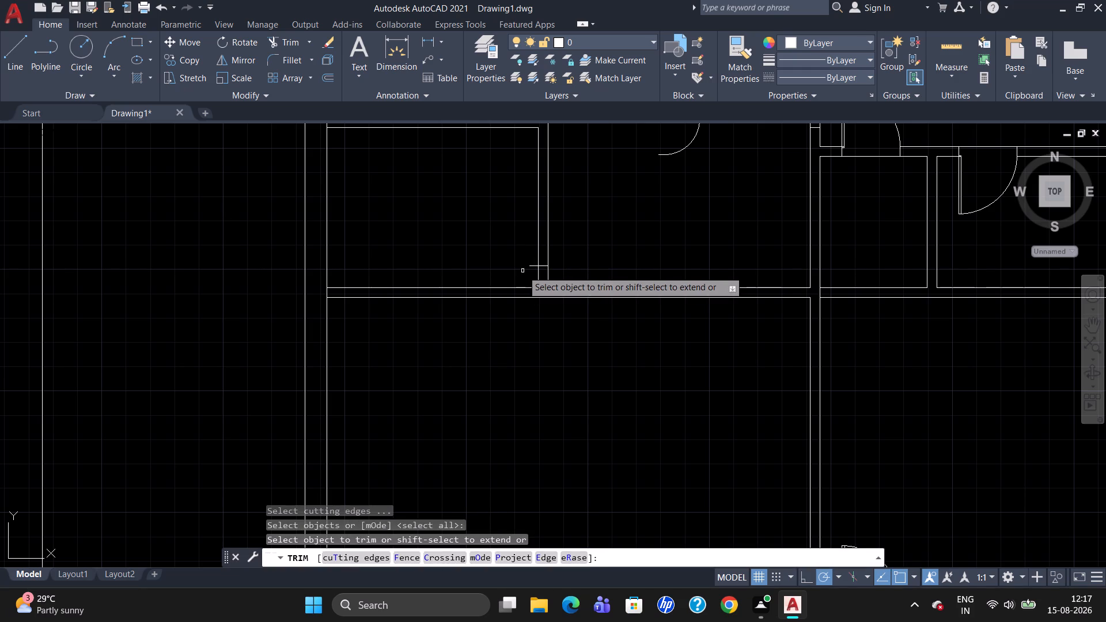
left_click(532, 267)
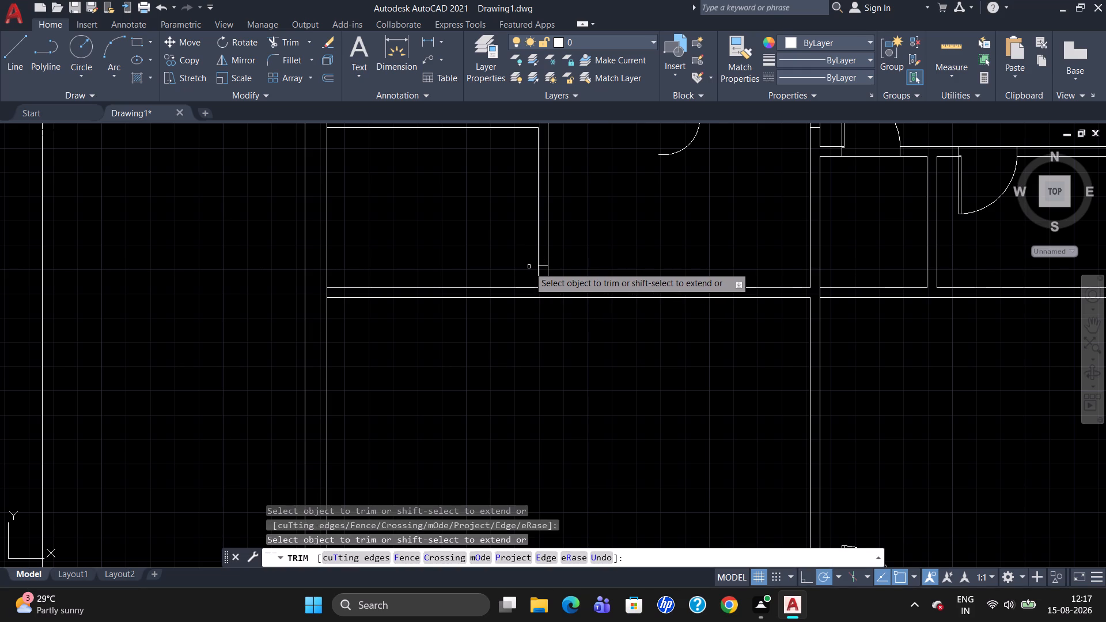
key("Escape")
Offset the short line across the partition west of the middle room 2' to the north.
key("o")
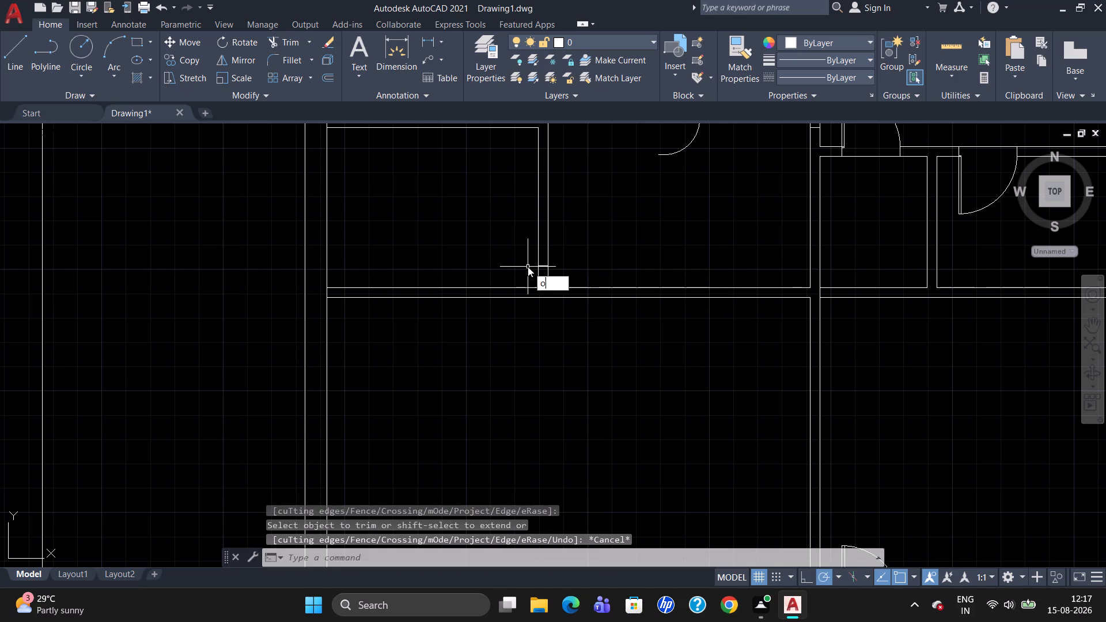
key("Return")
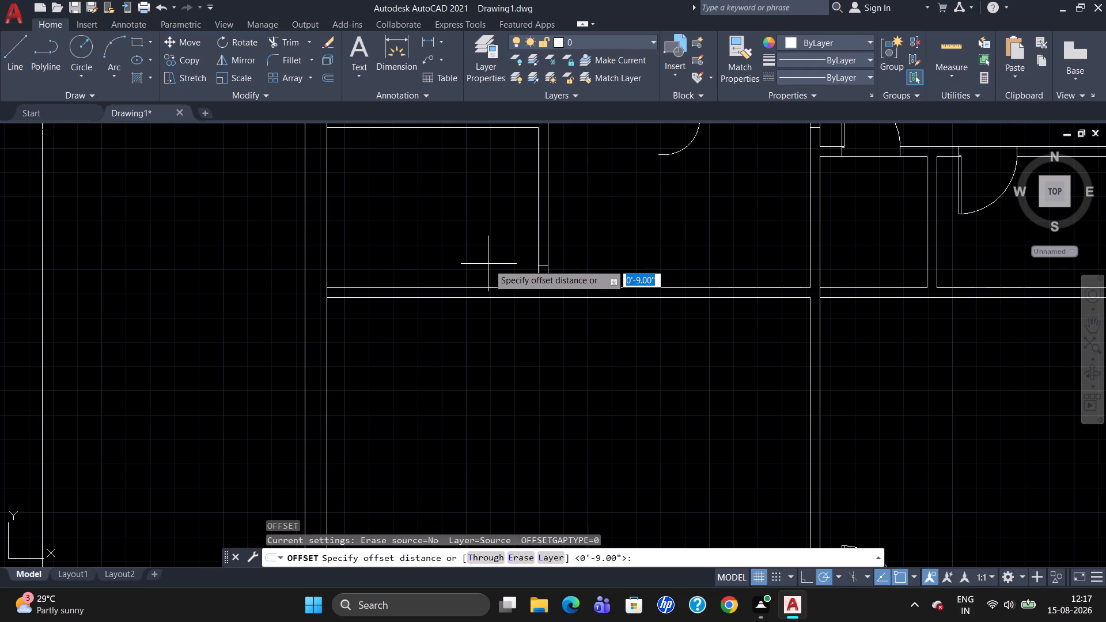
key("2")
key("apostrophe")
key("Return")
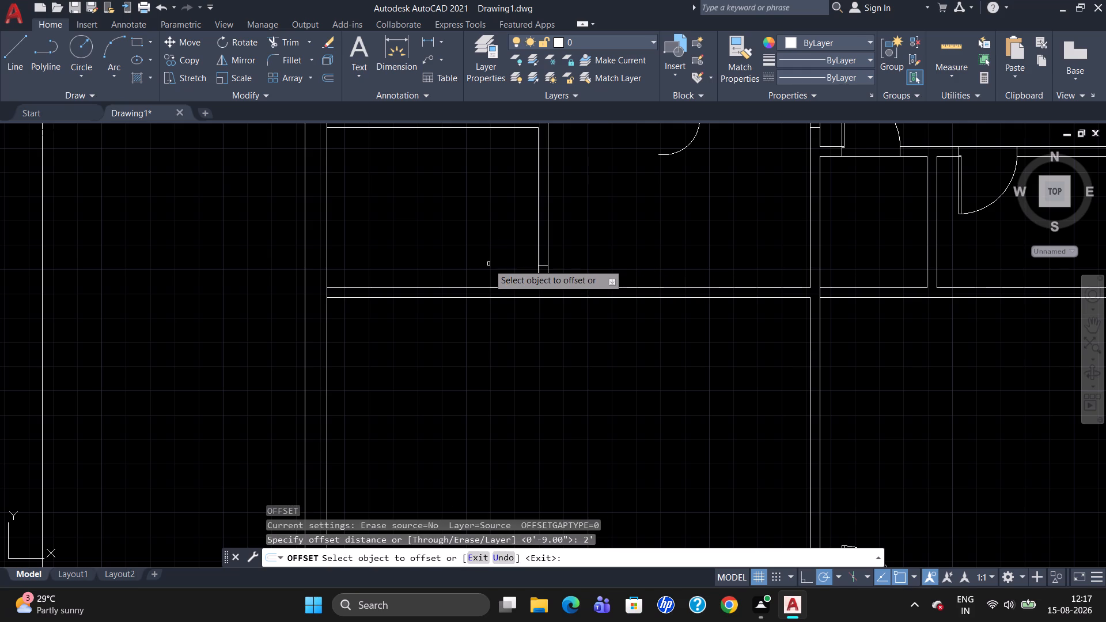
left_click(546, 265)
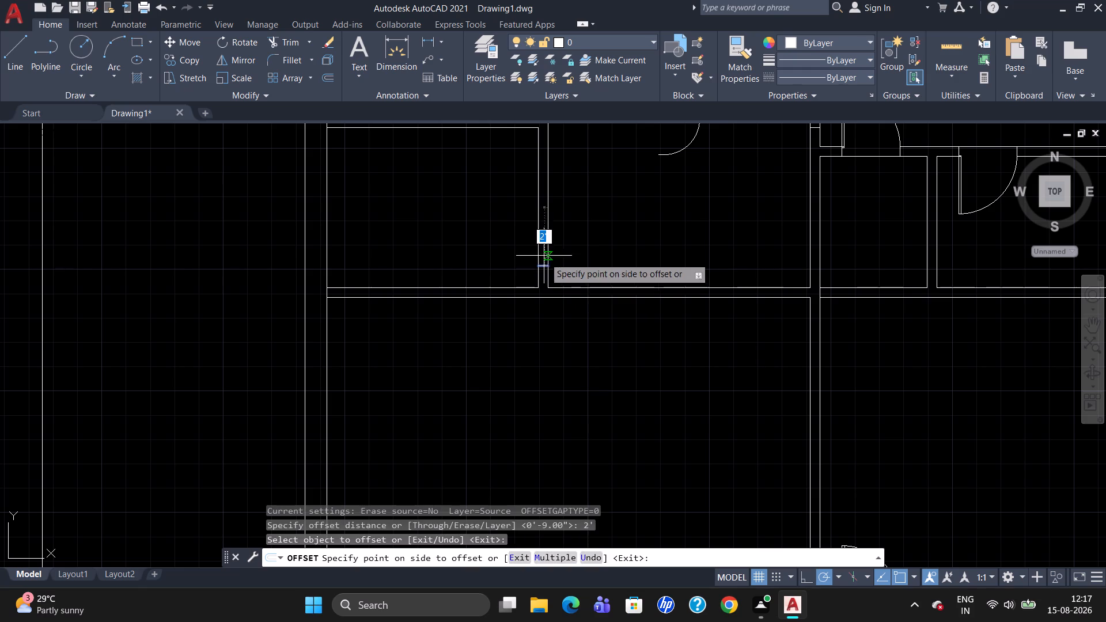
left_click(544, 235)
scroll(626, 203, "down", 1)
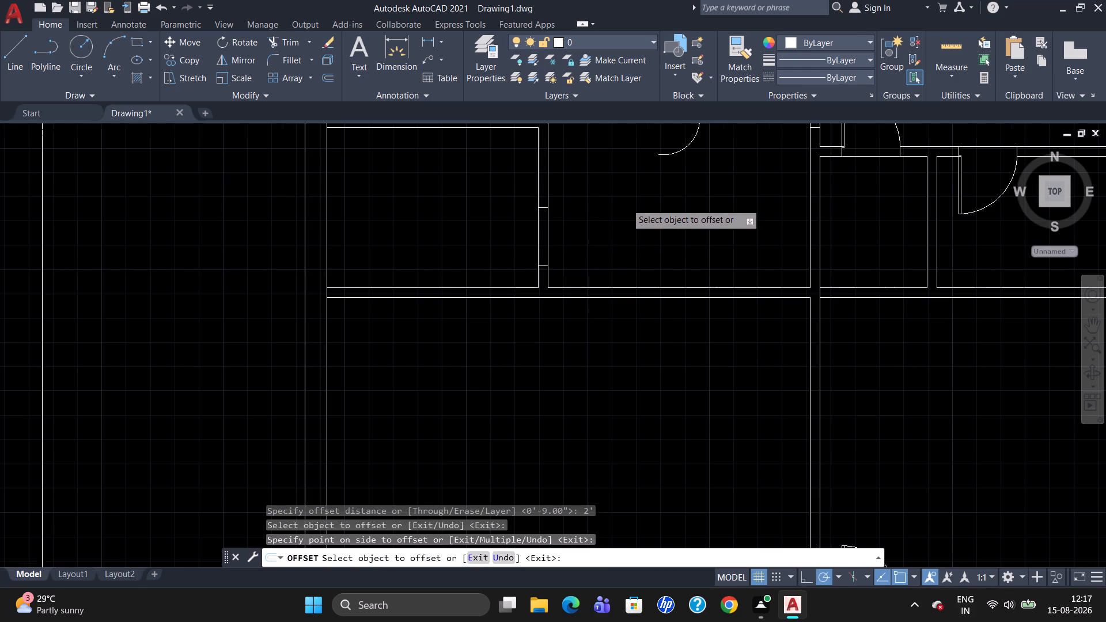
key("Escape")
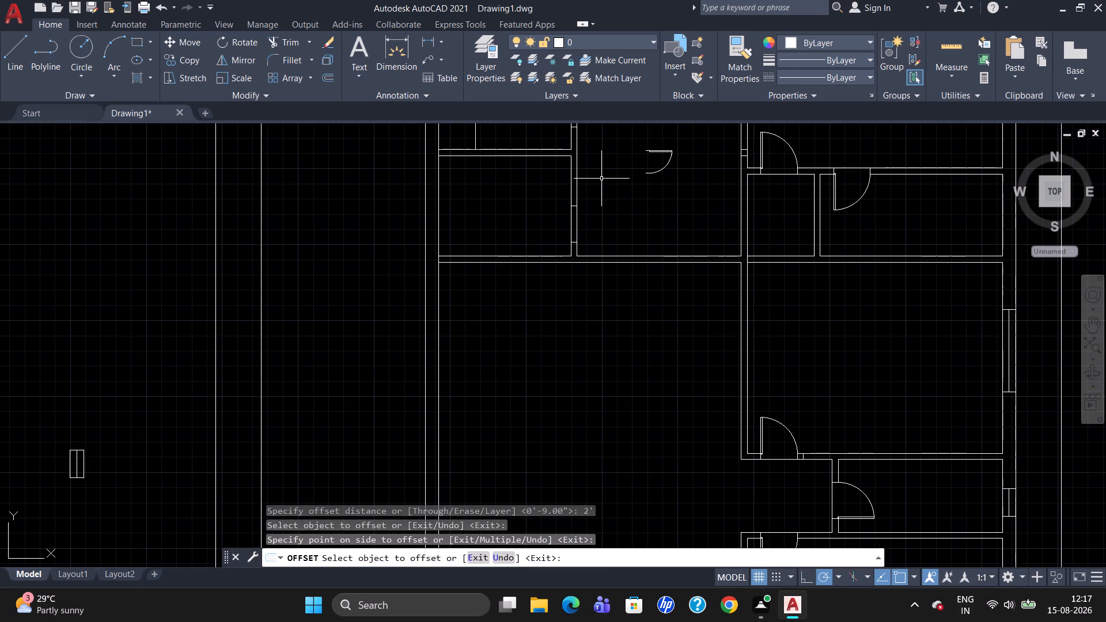
Mirror the loose door in the middle room about a roughly horizontal line south of it, keeping the original.
scroll(584, 172, "down", 3)
scroll(517, 186, "up", 2)
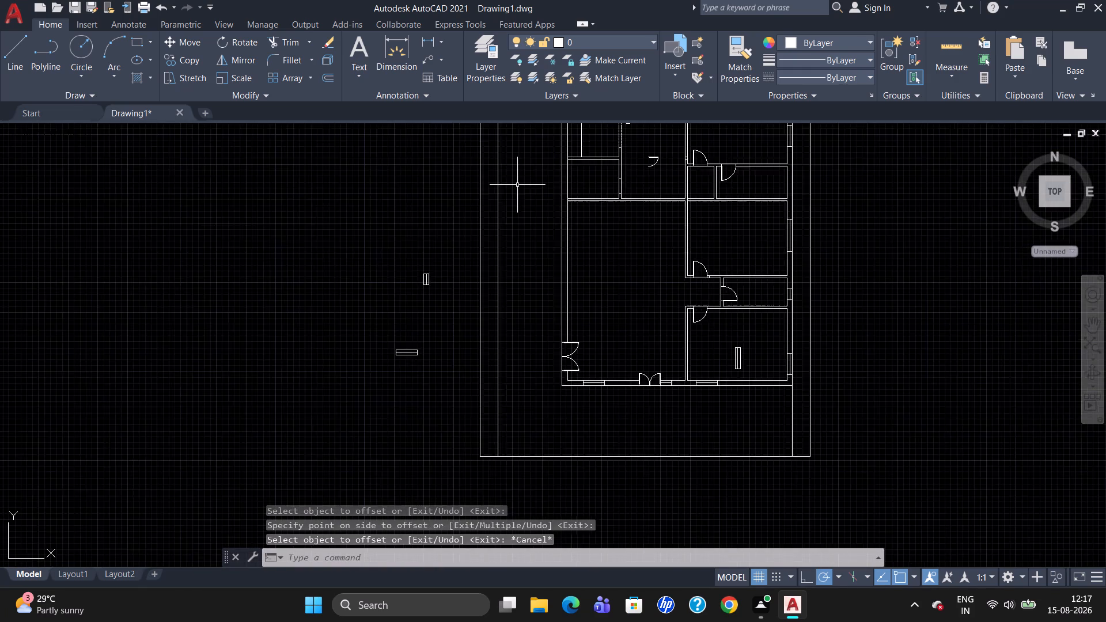
scroll(517, 185, "up", 1)
scroll(526, 189, "down", 2)
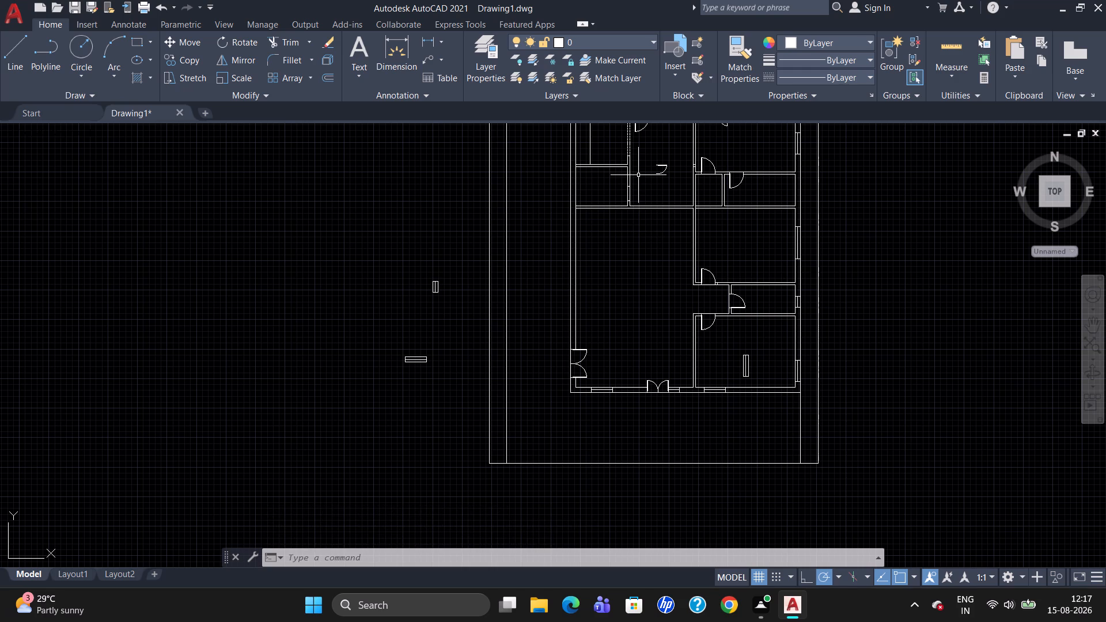
scroll(640, 153, "up", 2)
left_click(689, 184)
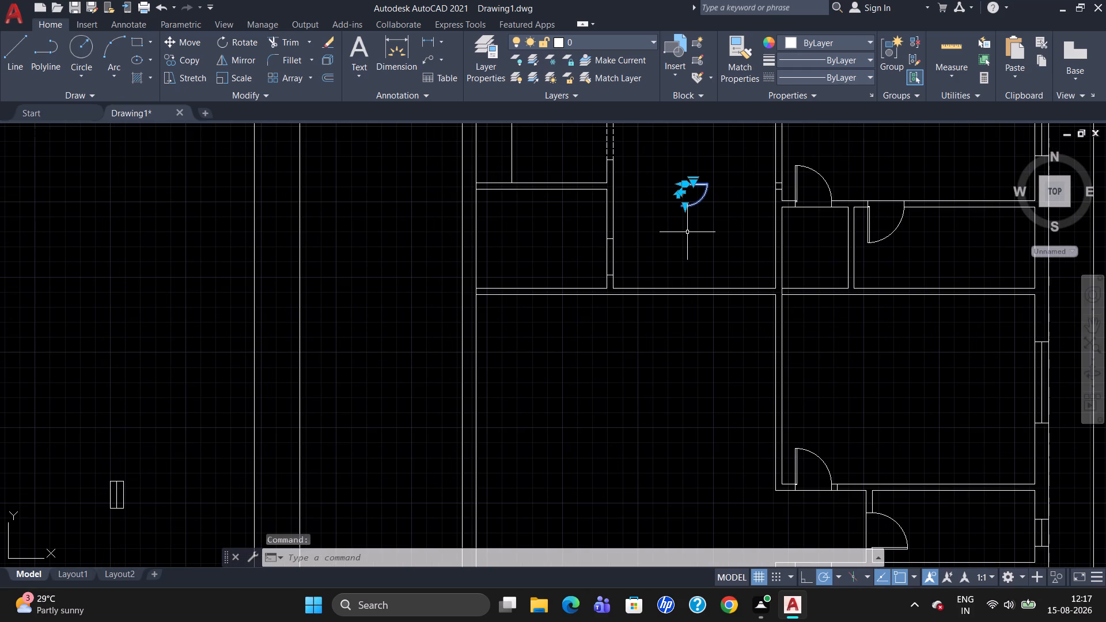
type("mi")
key("Return")
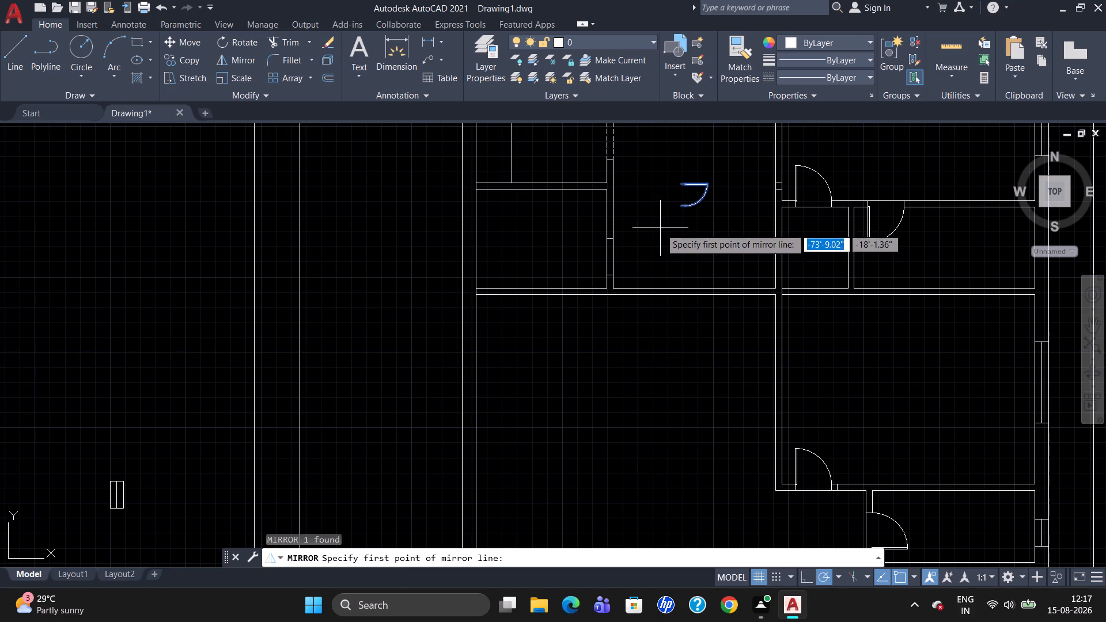
left_click_drag(660, 227, 712, 223)
left_click(718, 221)
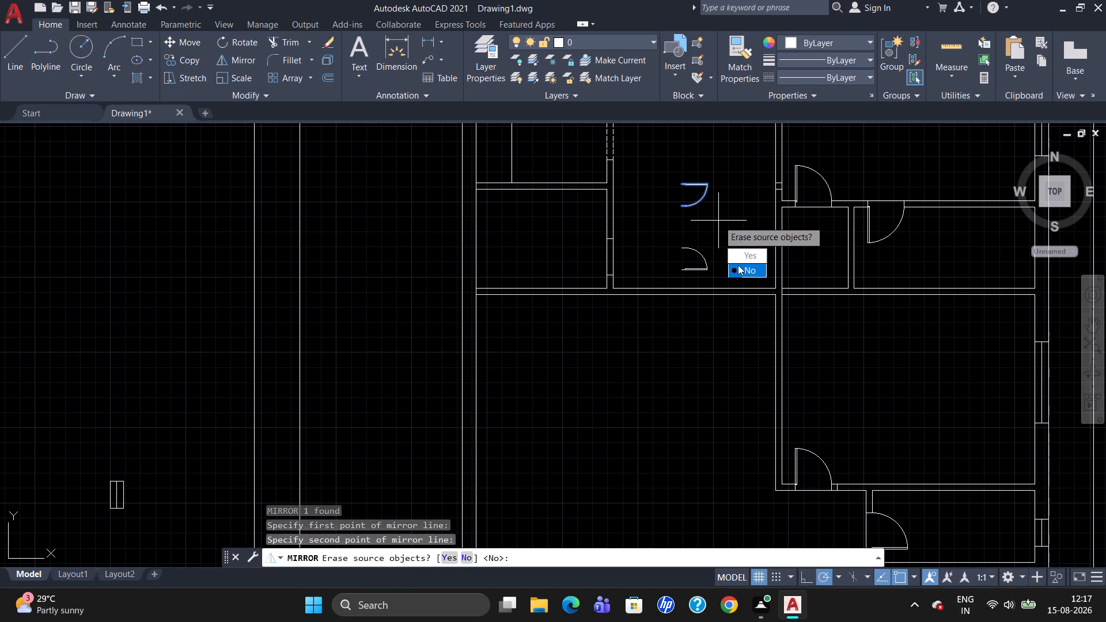
left_click_drag(738, 268, 719, 219)
Move the mirrored door's hinge-side end onto the partition's west face at the southern short line of the opening.
scroll(690, 260, "up", 2)
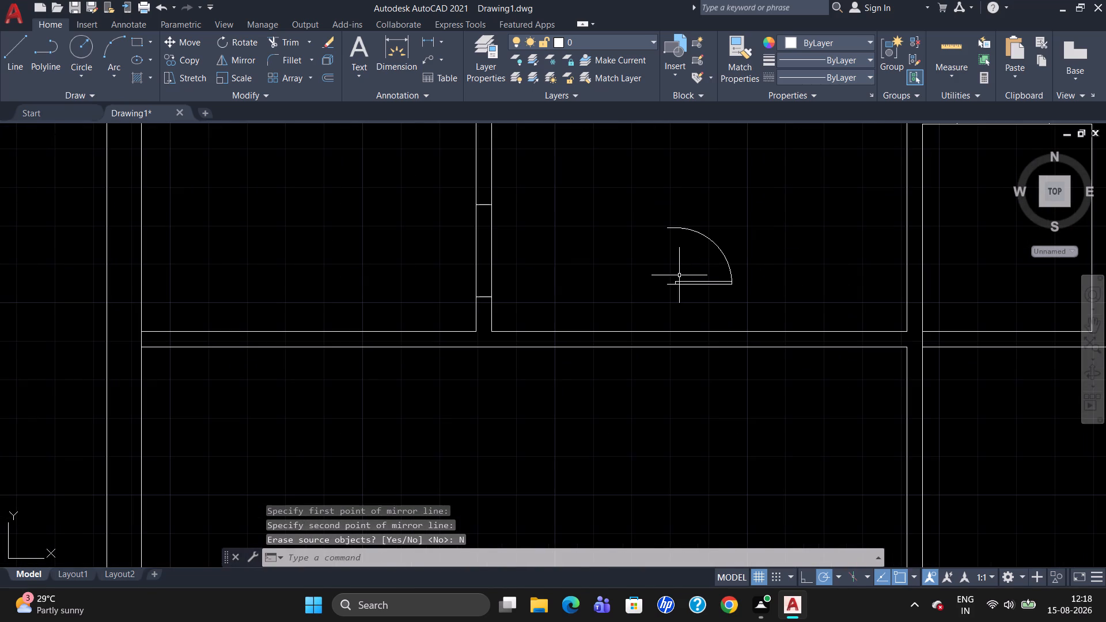
left_click(679, 280)
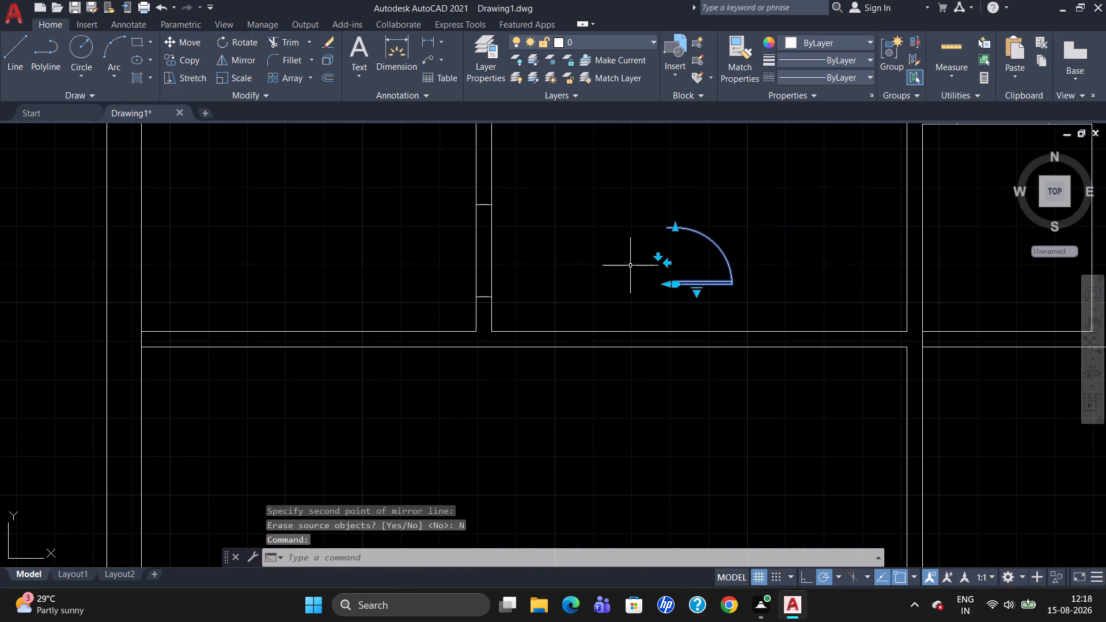
key("m")
key("Return")
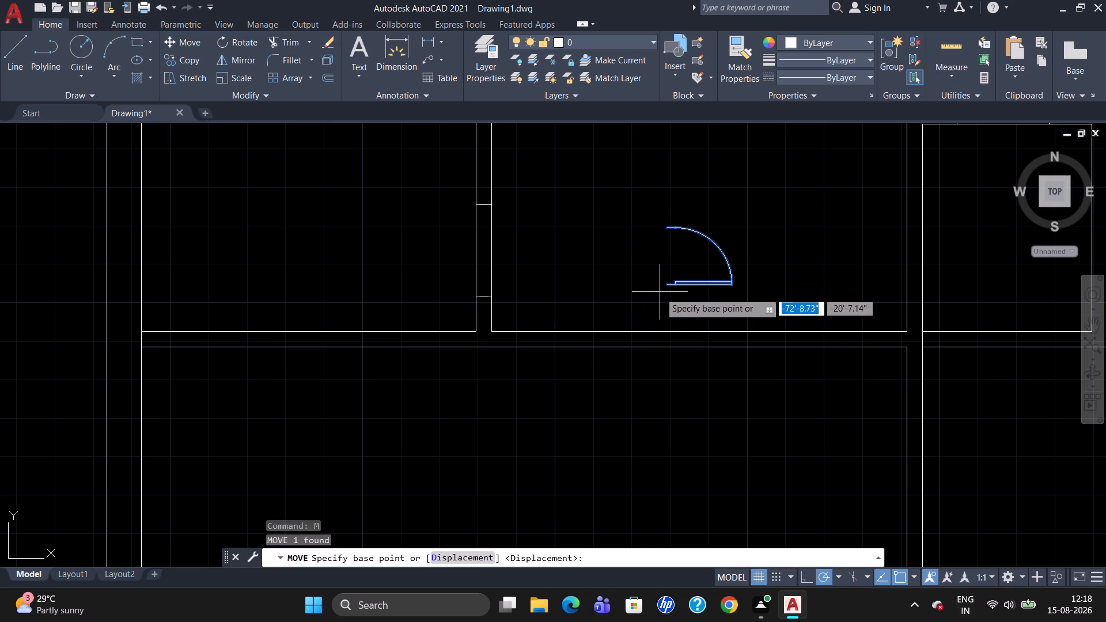
left_click(664, 283)
scroll(501, 293, "up", 2)
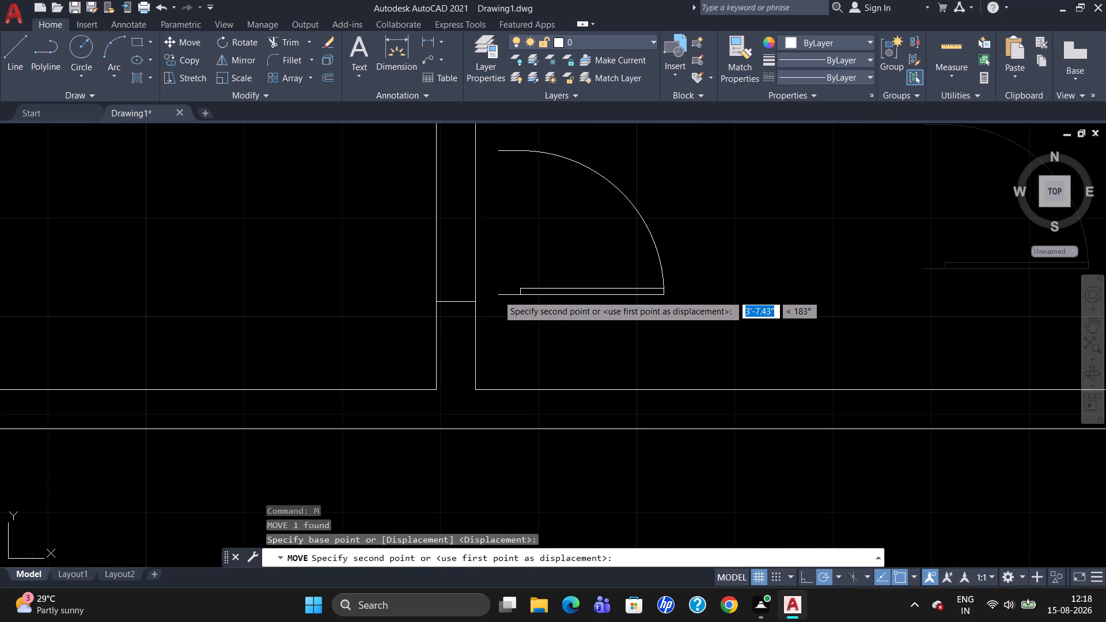
left_click(435, 305)
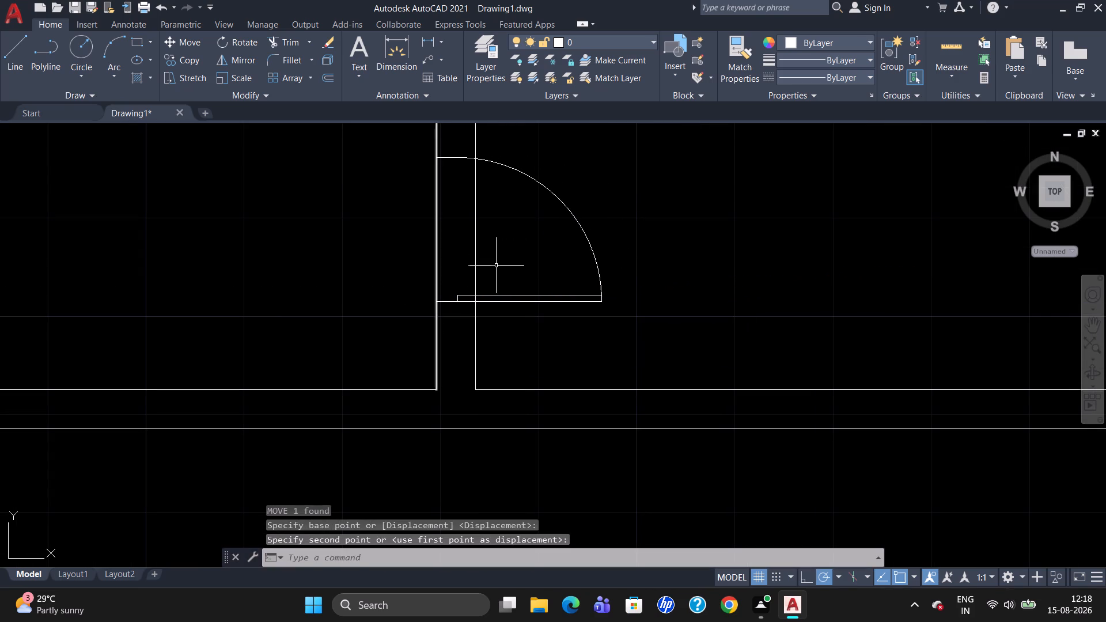
Scale the moved door up about its end on the partition's west face to roughly span the 2' opening.
scroll(539, 201, "down", 2)
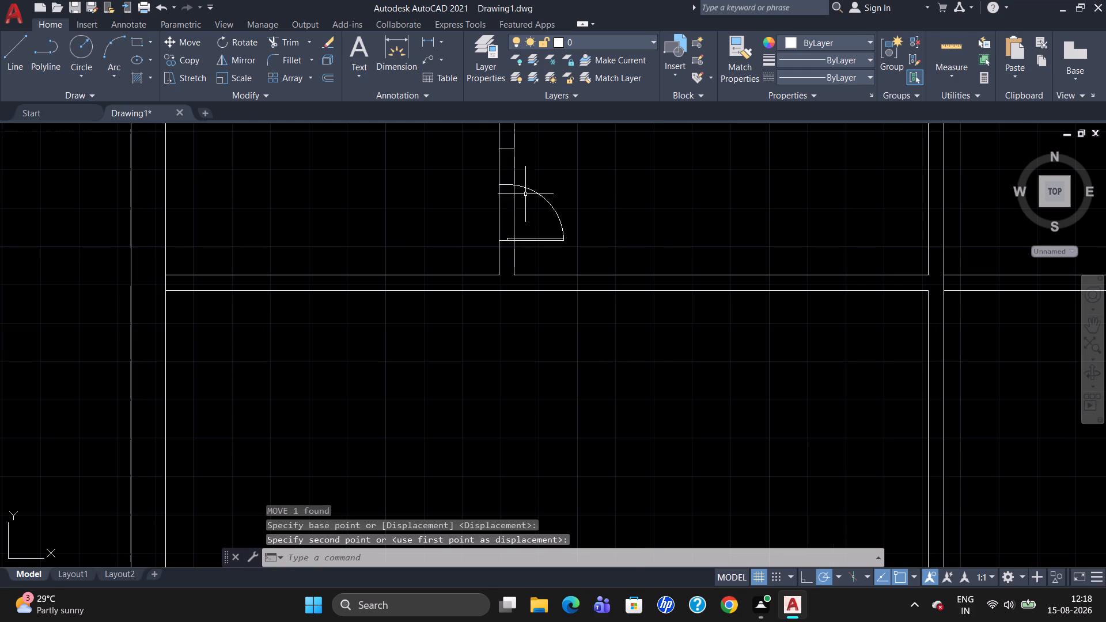
left_click(525, 184)
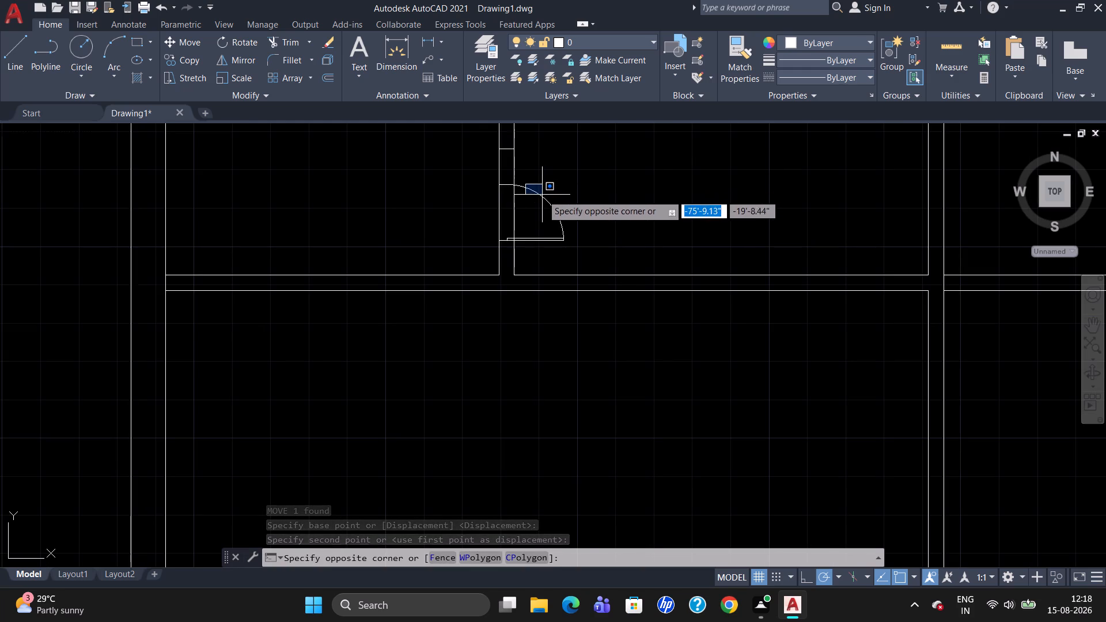
left_click(541, 193)
left_click(541, 192)
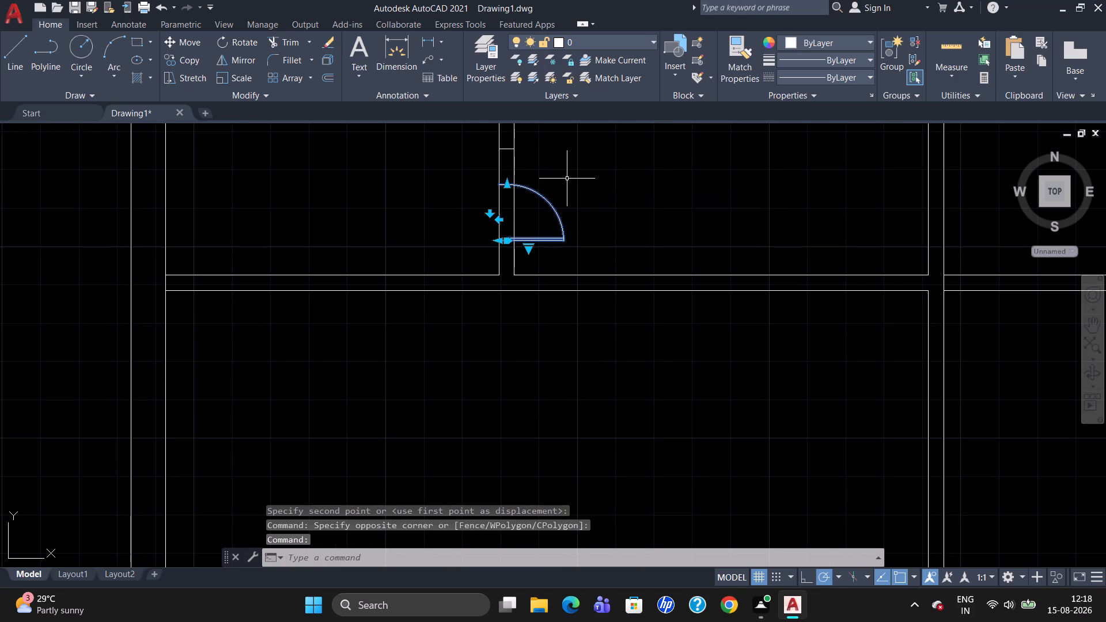
type("sc")
key("Return")
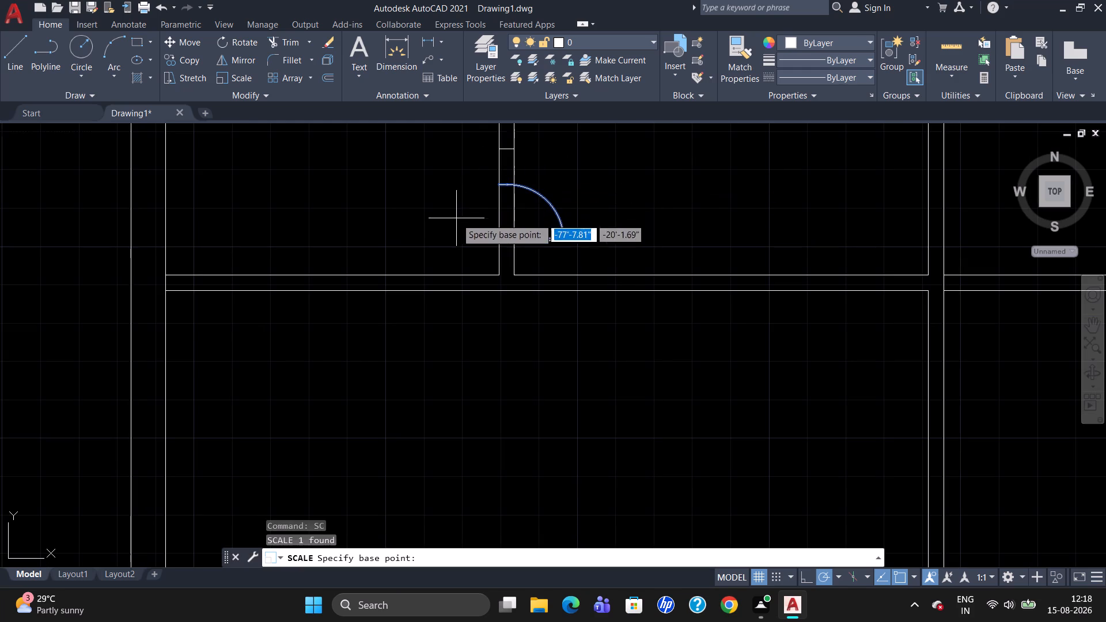
left_click(495, 238)
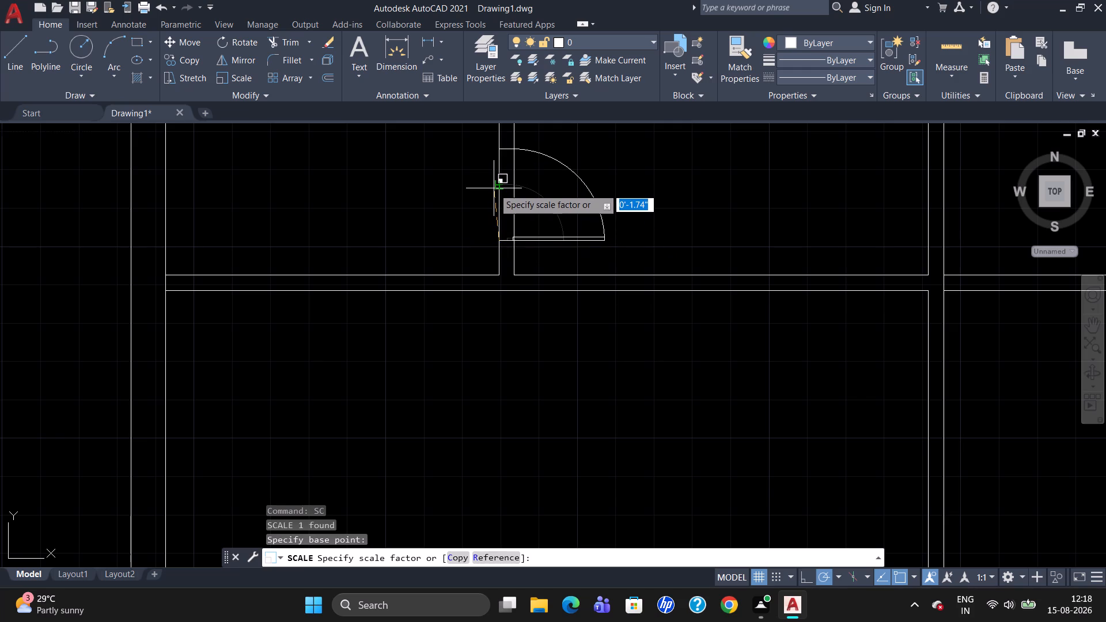
left_click(495, 188)
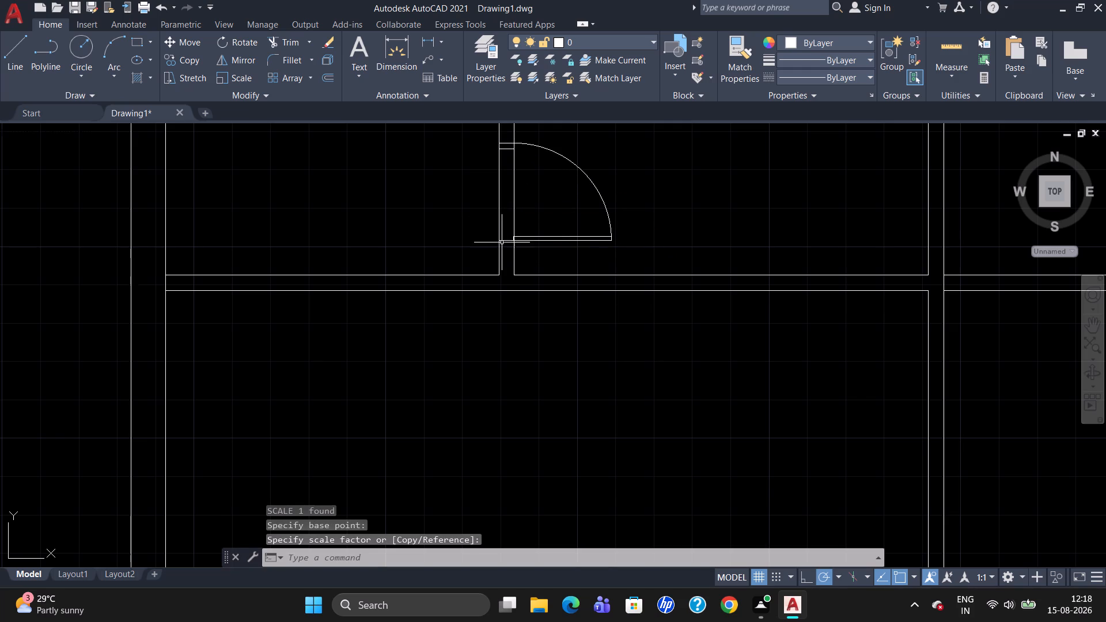
Scale the door down slightly about the same point, bringing its arc close to the opening's northern line.
left_click(502, 240)
type("sc")
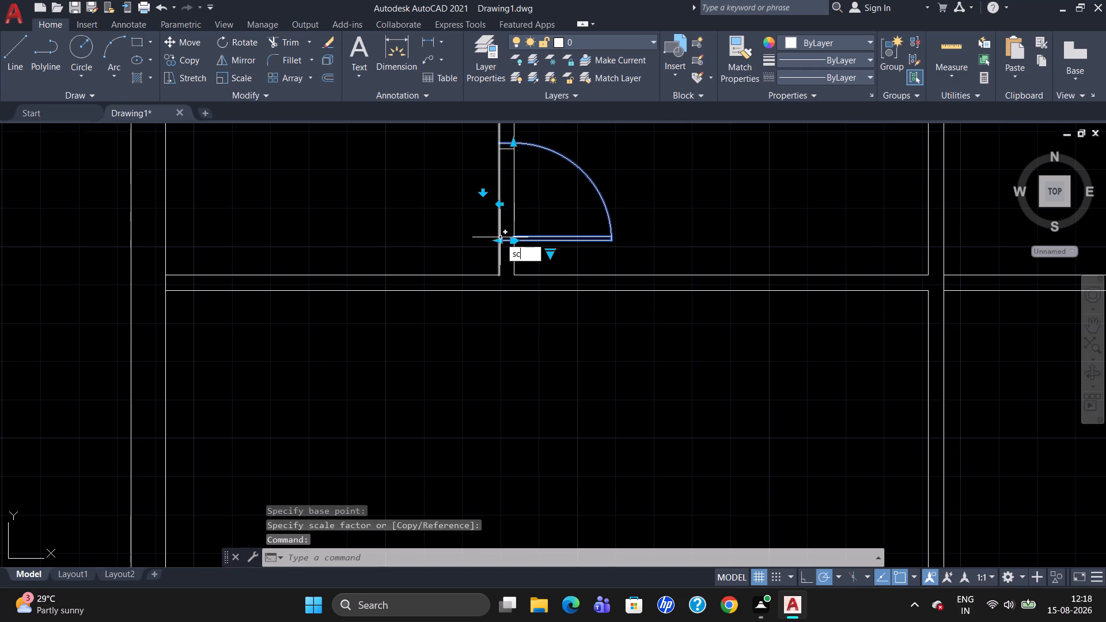
key("Return")
left_click(499, 236)
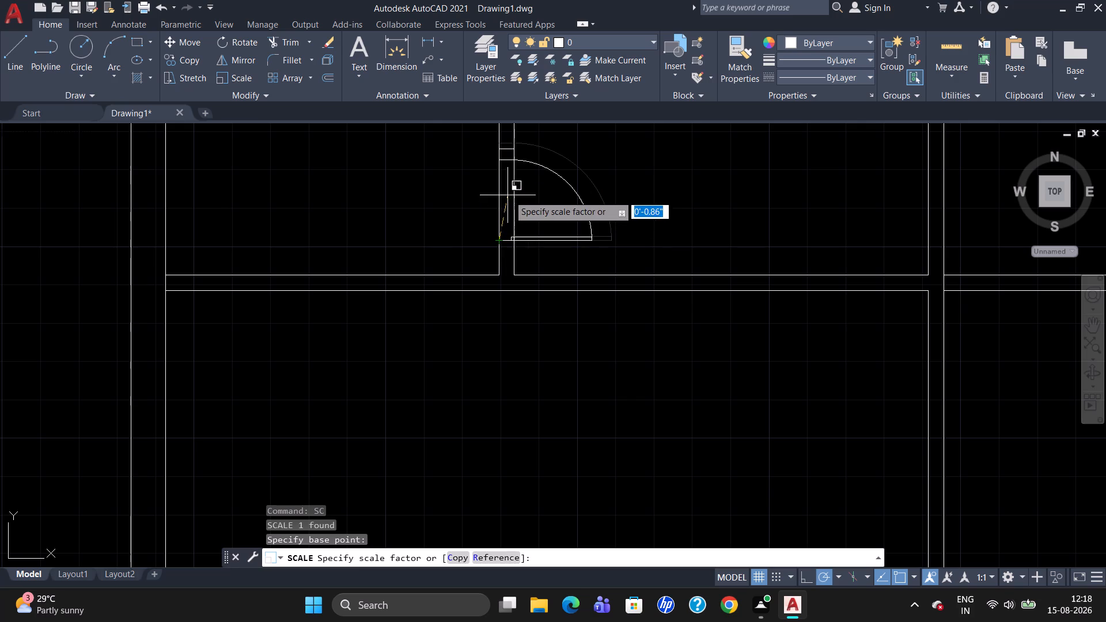
left_click(510, 189)
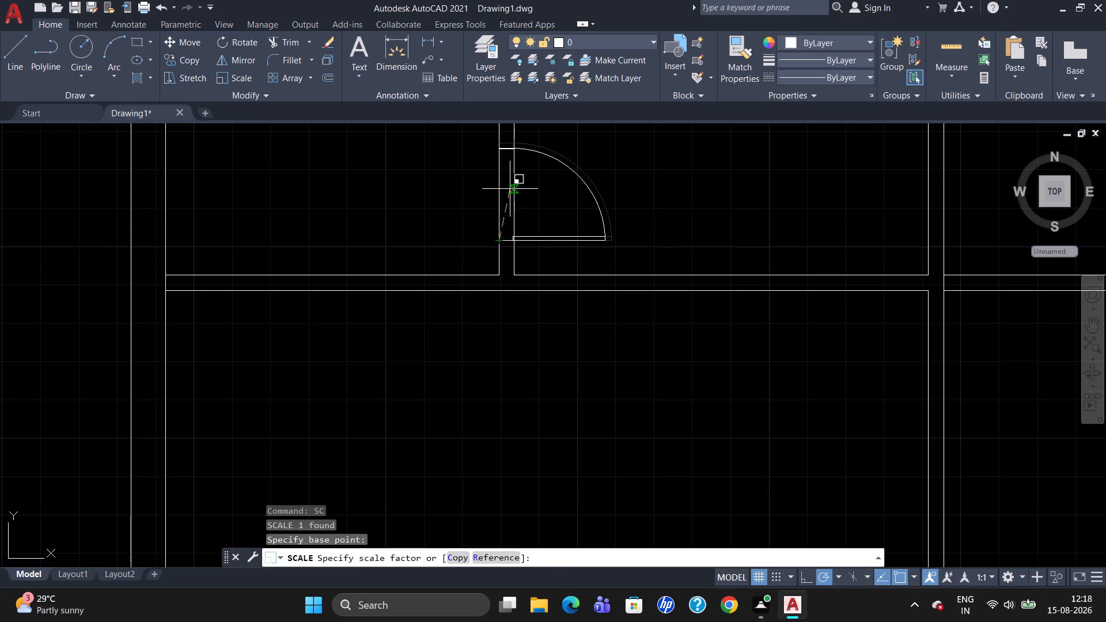
scroll(518, 185, "down", 1)
scroll(514, 177, "up", 1)
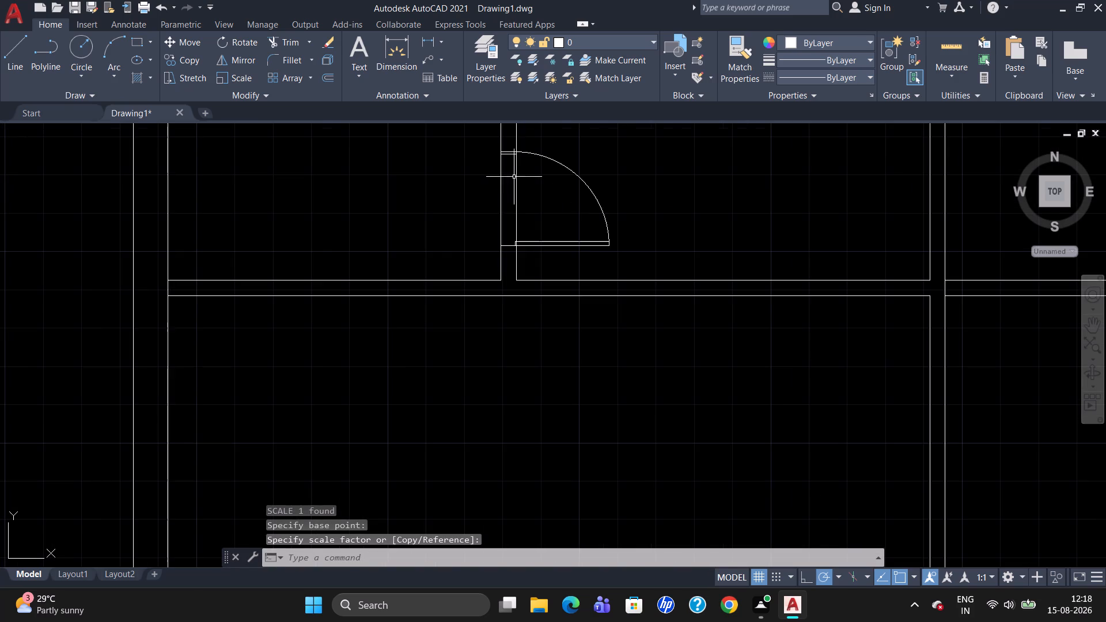
Fine-tune the door's scale in two small reductions about the same point so its arc meets the opening's northern line.
left_click(519, 245)
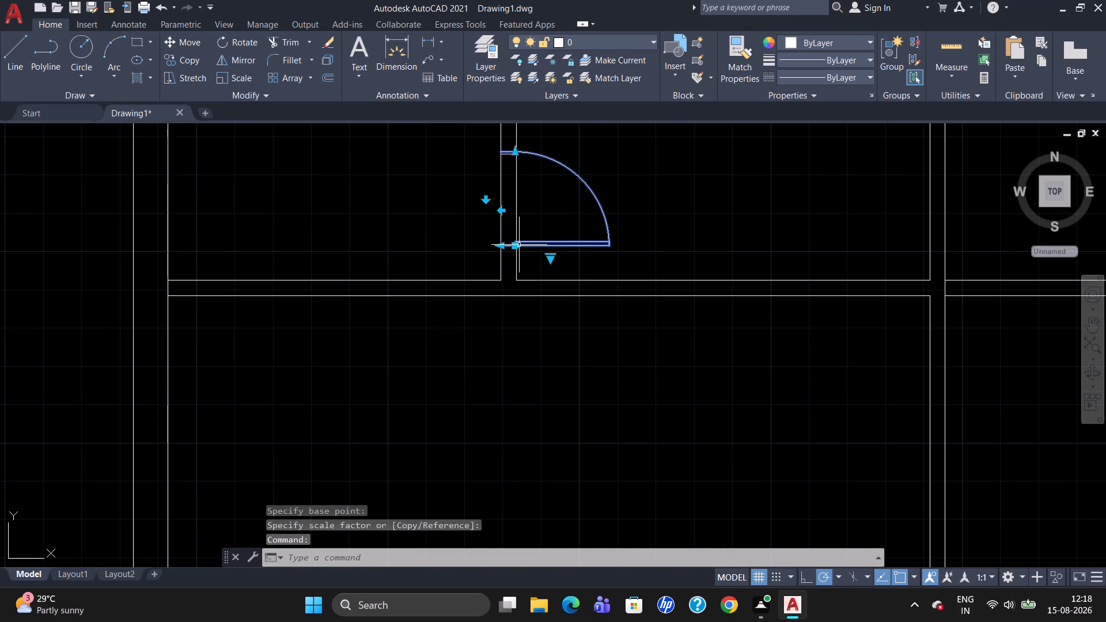
type("sc")
key("Return")
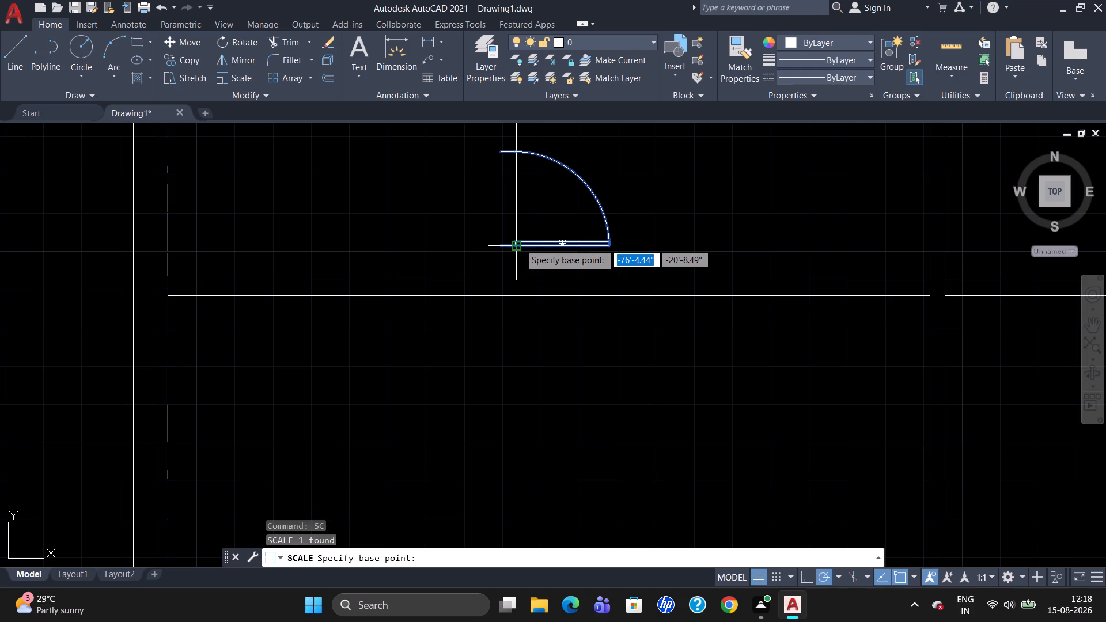
left_click(498, 245)
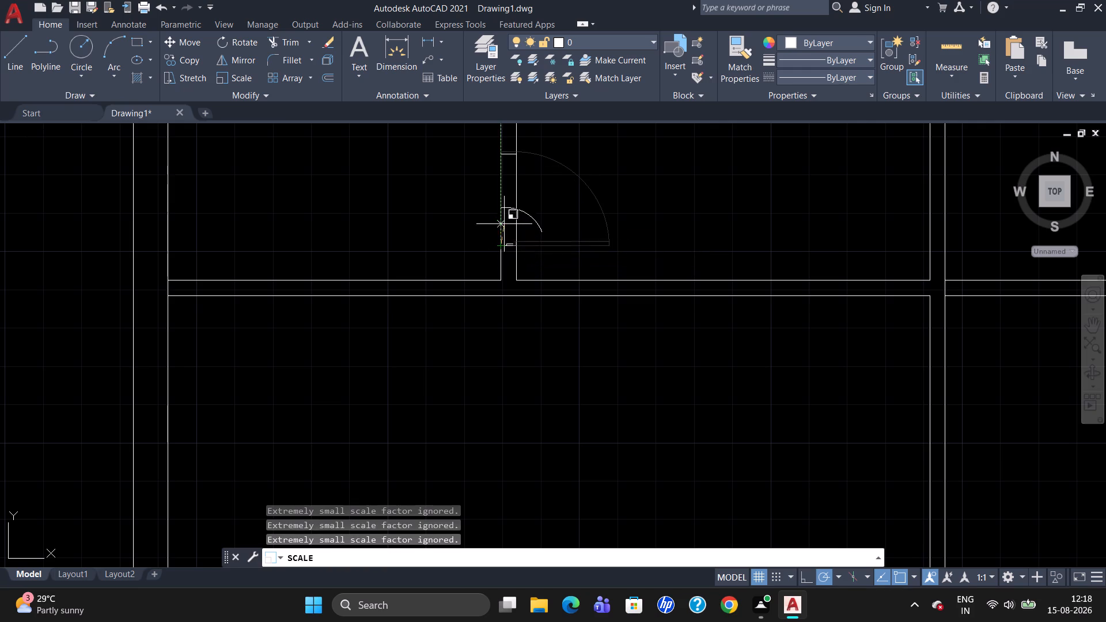
left_click(506, 192)
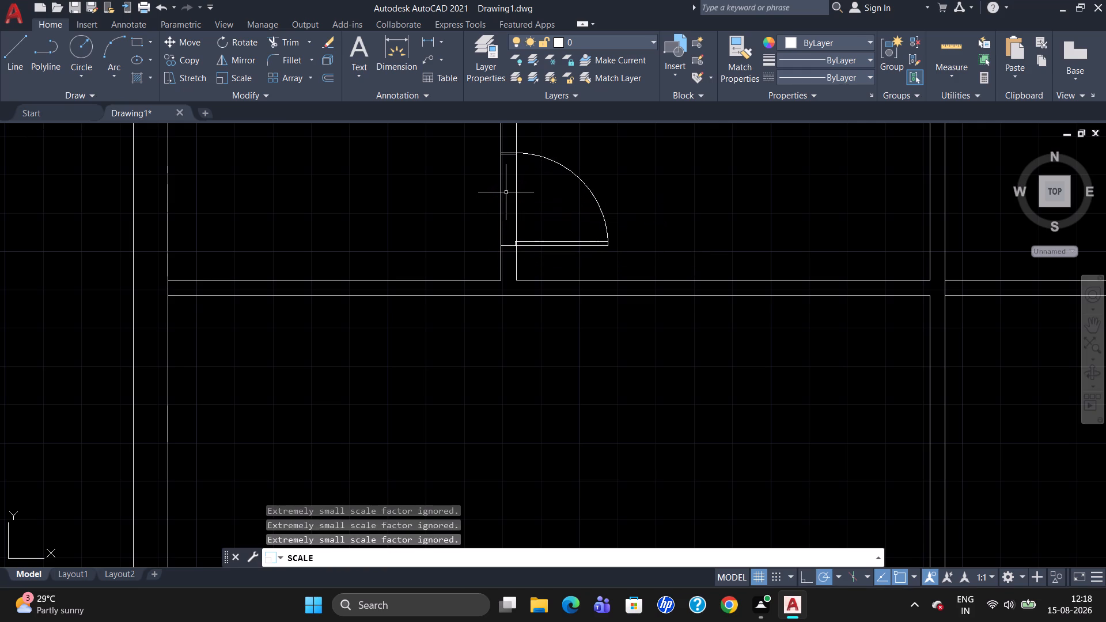
scroll(519, 172, "up", 1)
scroll(519, 172, "down", 1)
left_click(518, 244)
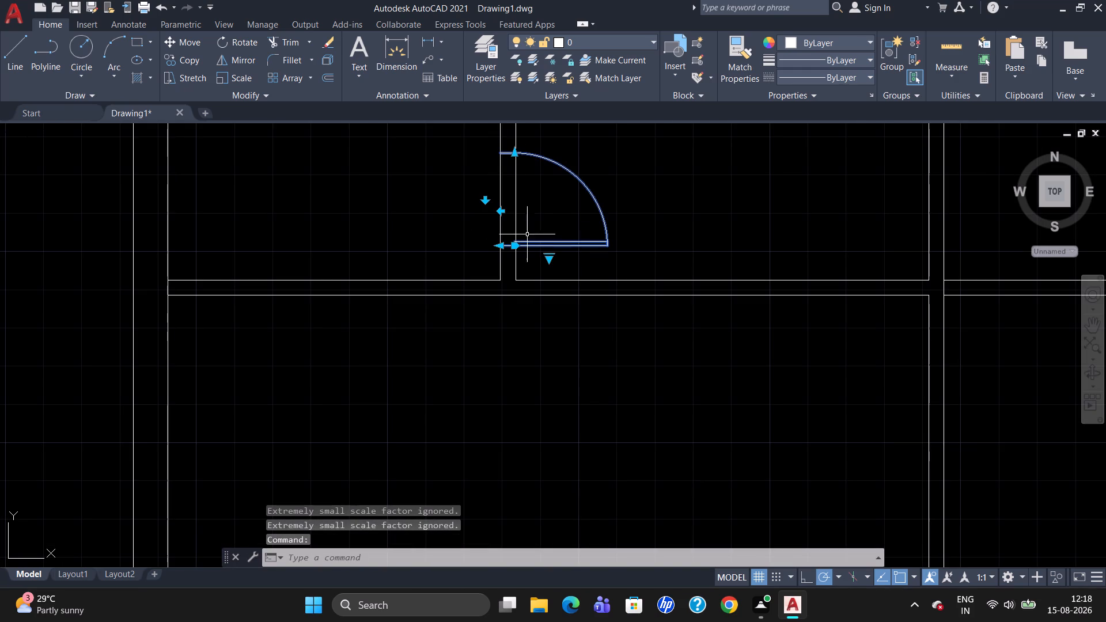
type("sc")
key("Return")
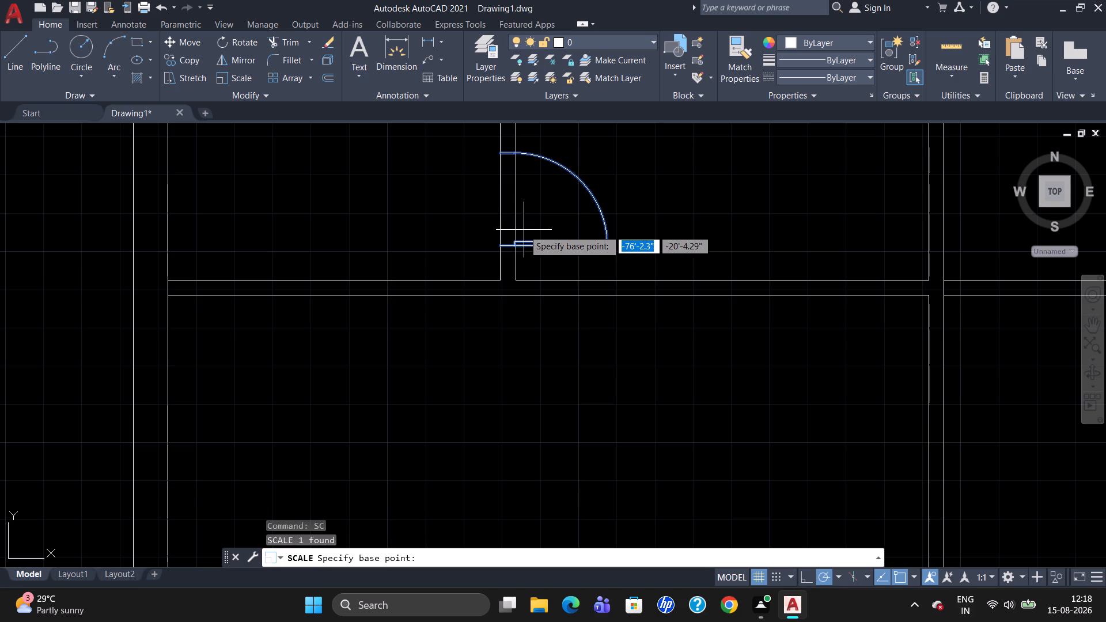
left_click(498, 242)
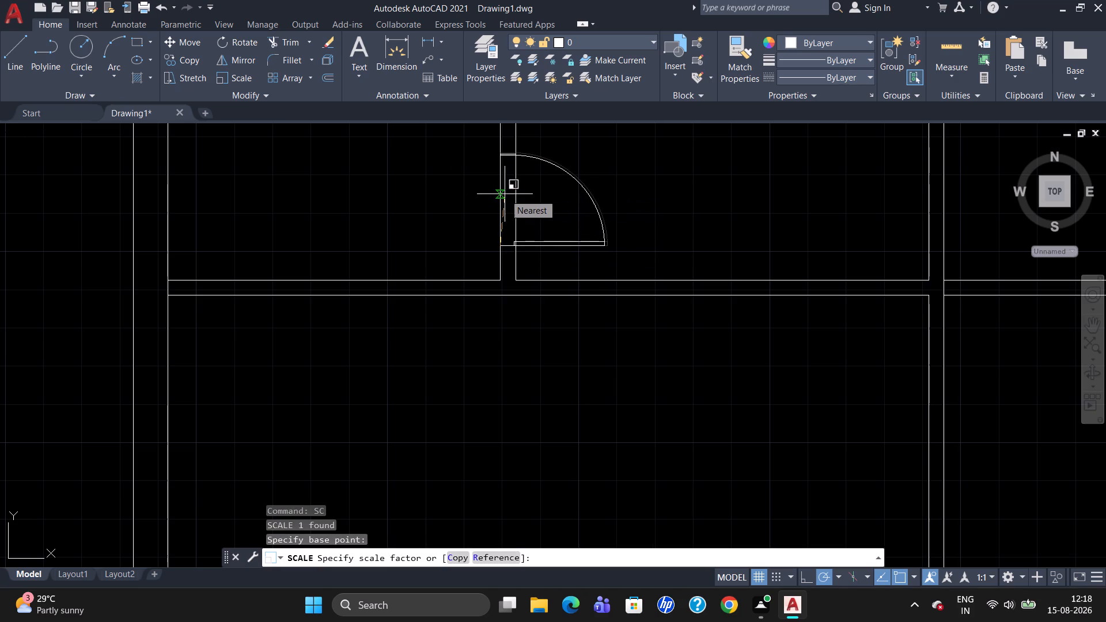
scroll(503, 202, "up", 1)
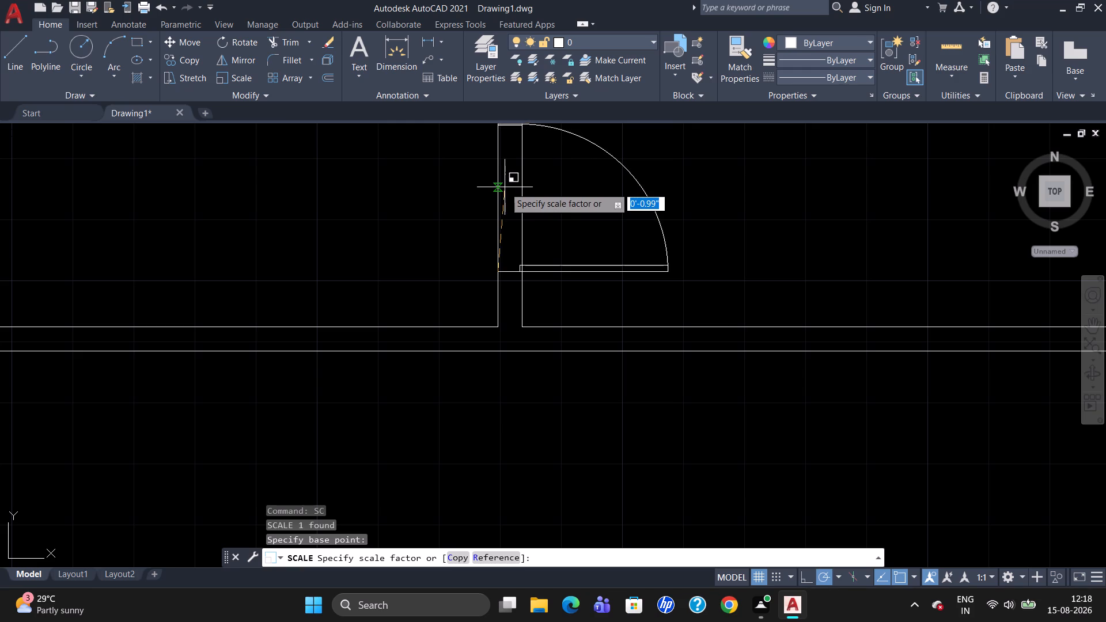
left_click(505, 188)
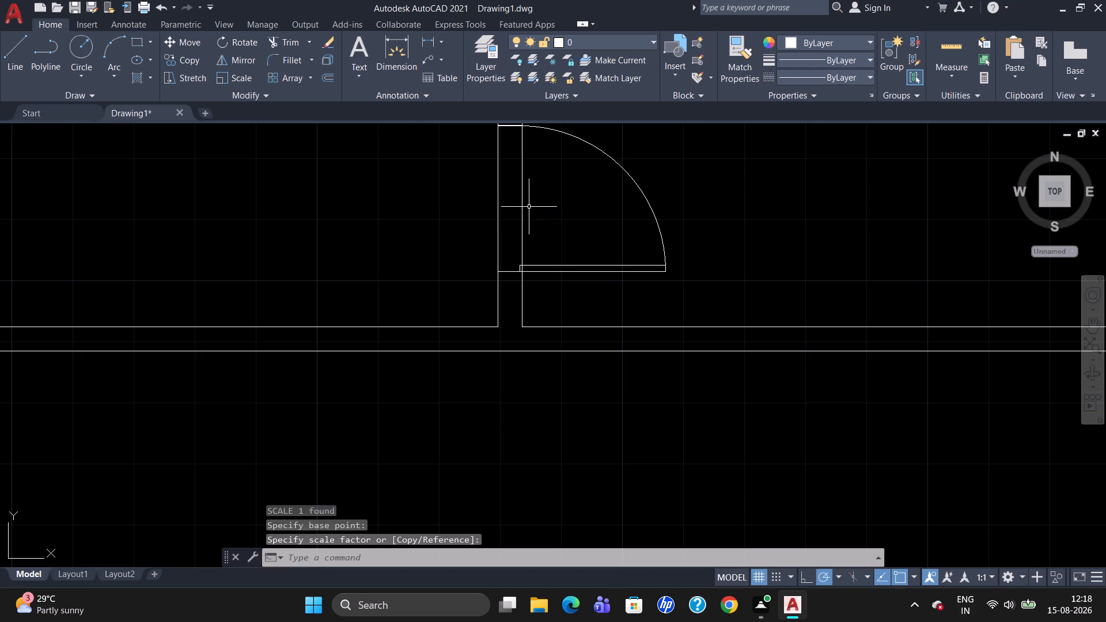
Trim the partition's east line between the two short lines of the new door opening.
type("tr")
key("Return")
key("Return")
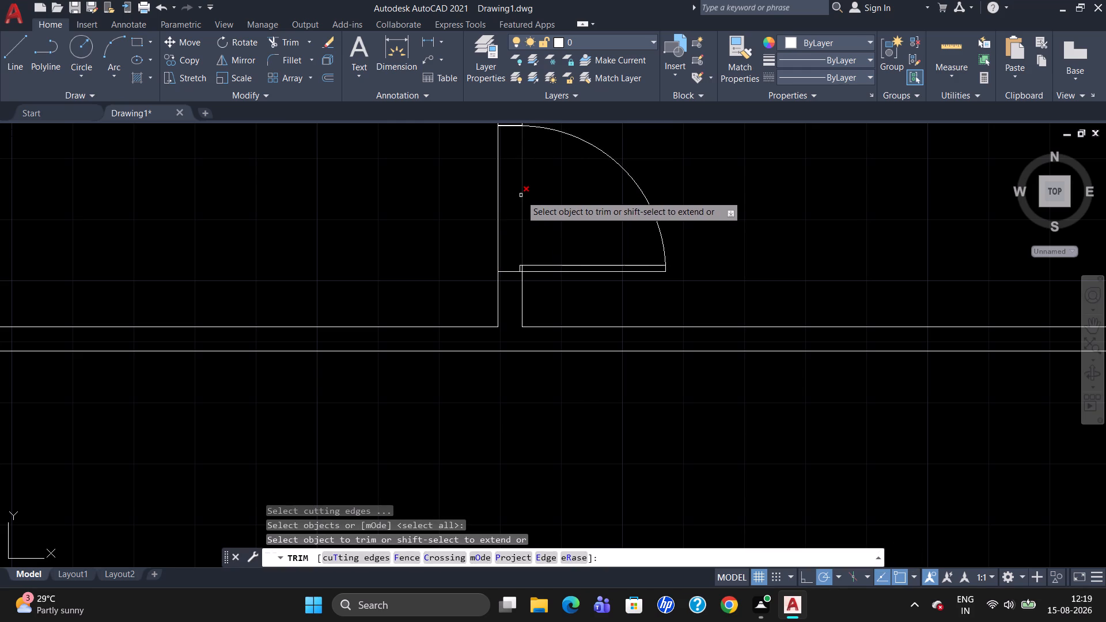
left_click(521, 195)
scroll(539, 197, "down", 3)
key("Escape")
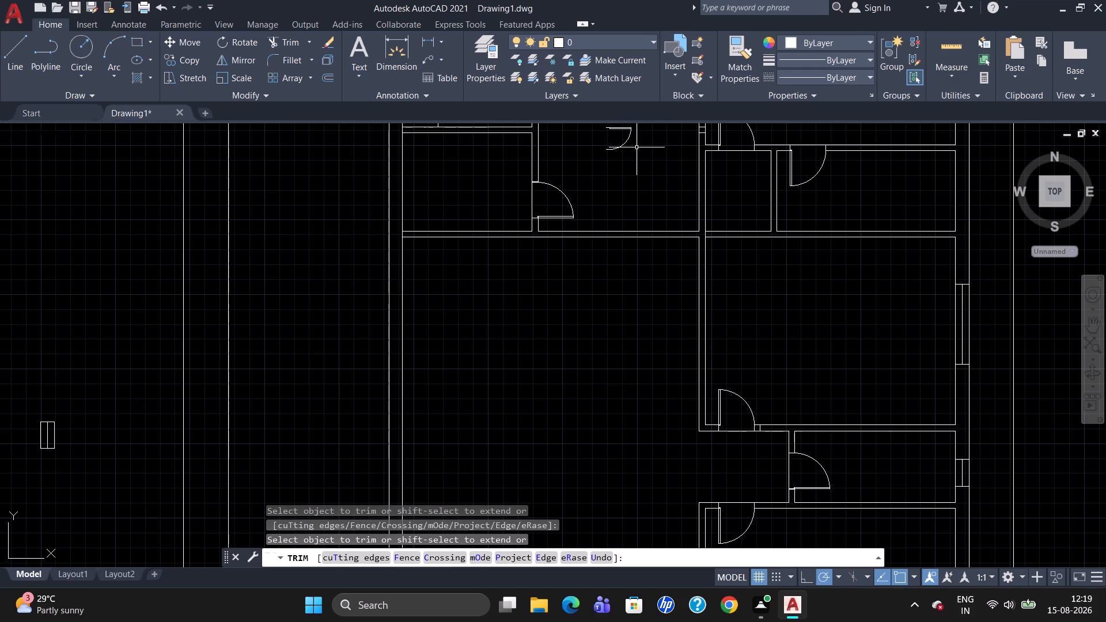
scroll(548, 218, "down", 3)
scroll(492, 157, "up", 2)
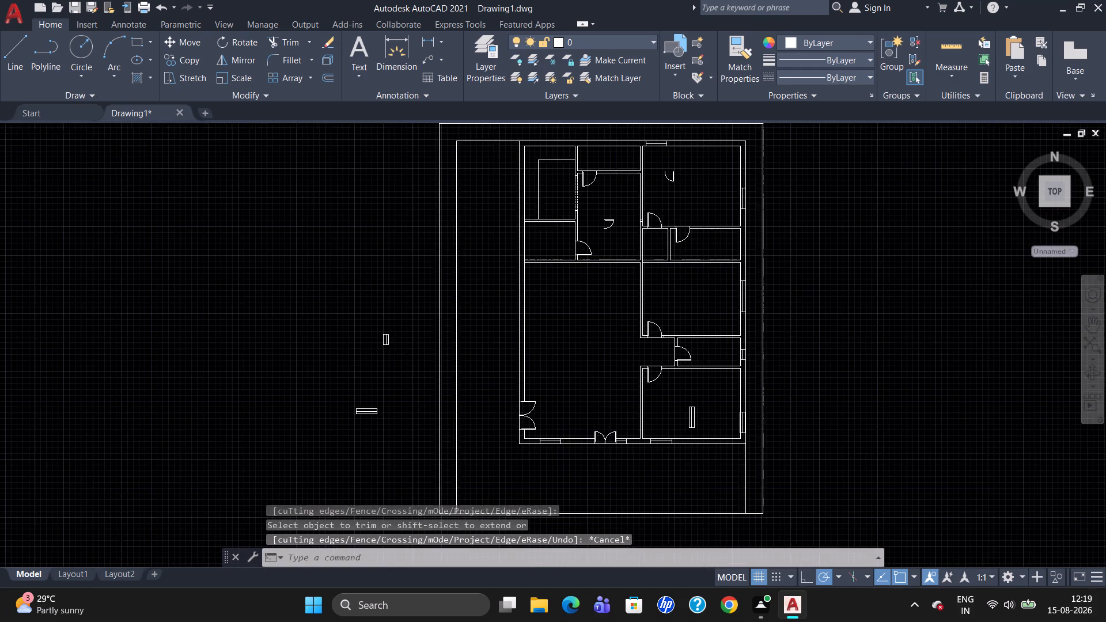
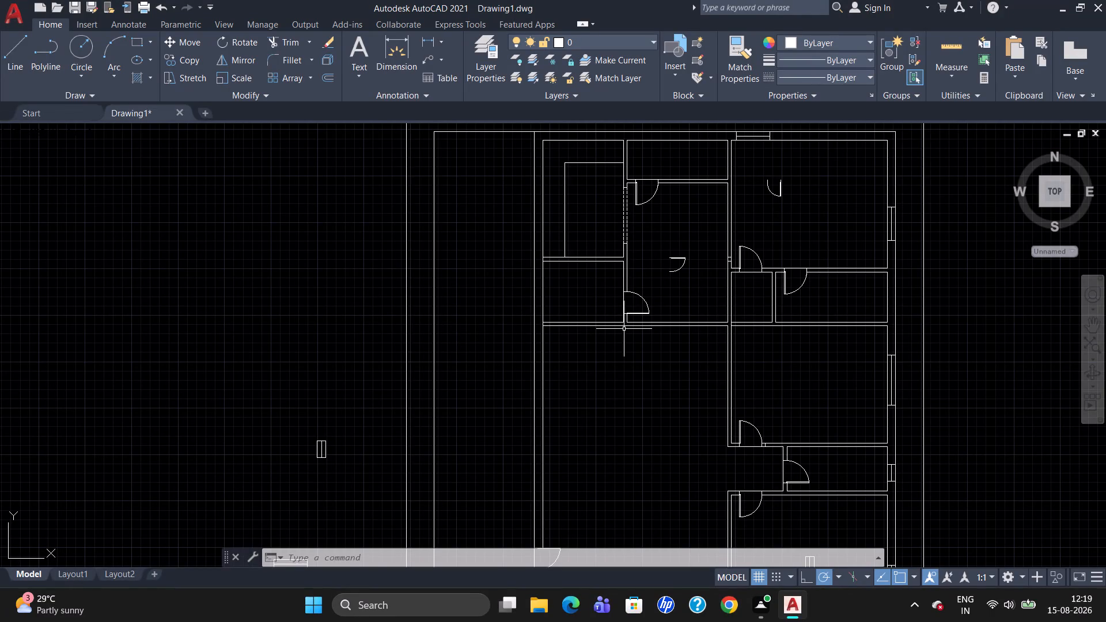
Delete the door in the east wall opening of the small room below the staircase-side room.
left_click(635, 294)
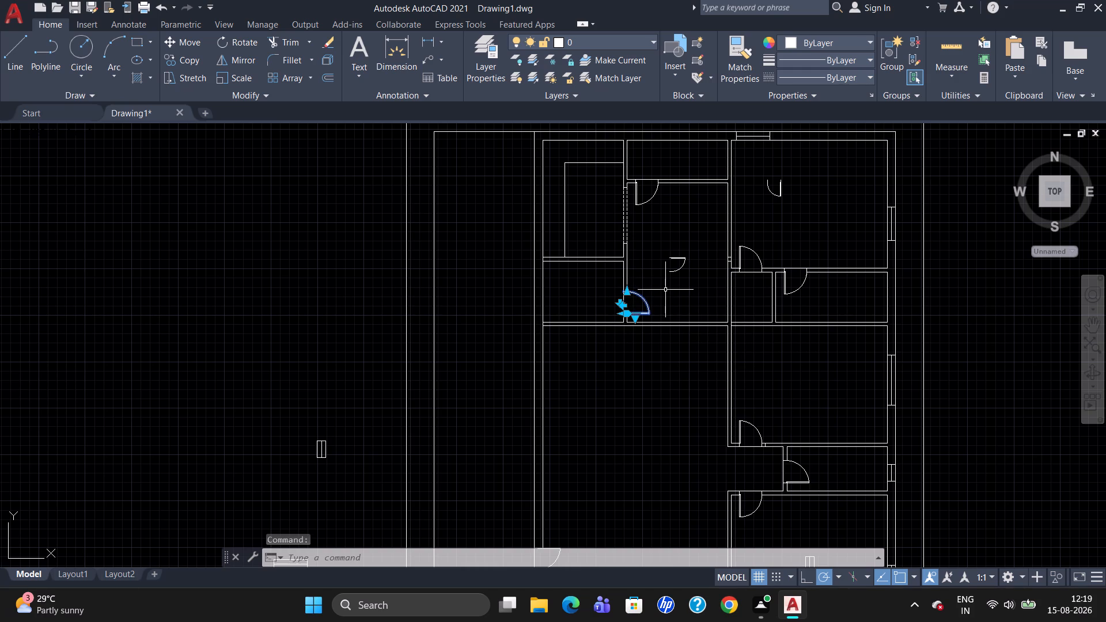
key("Delete")
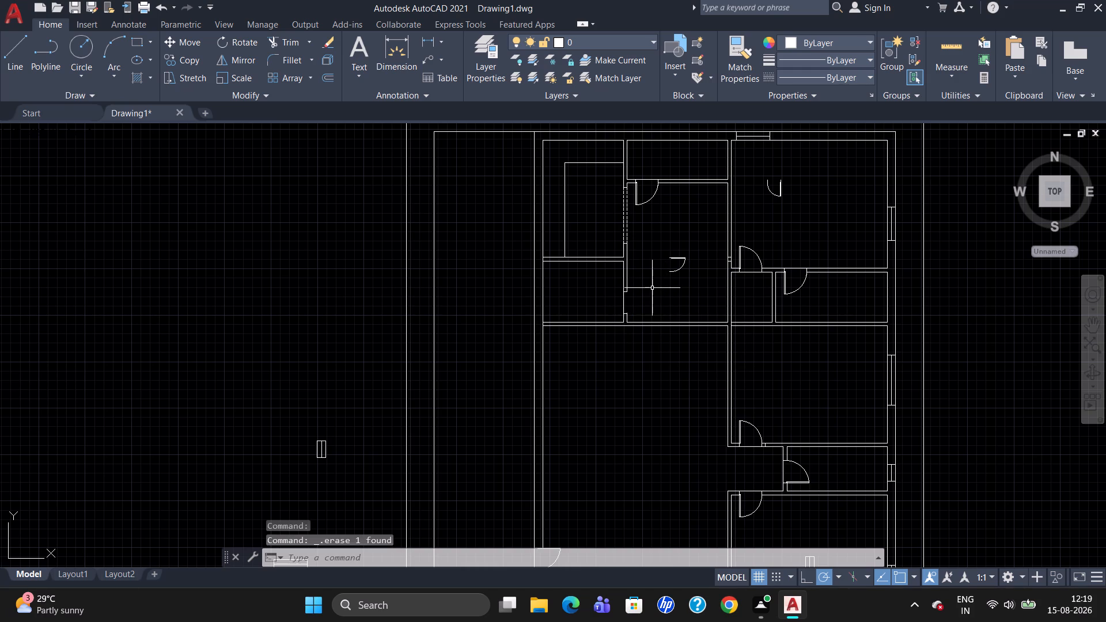
Rotate the loose door in the central room by 180° about a point at its end.
left_click(681, 257)
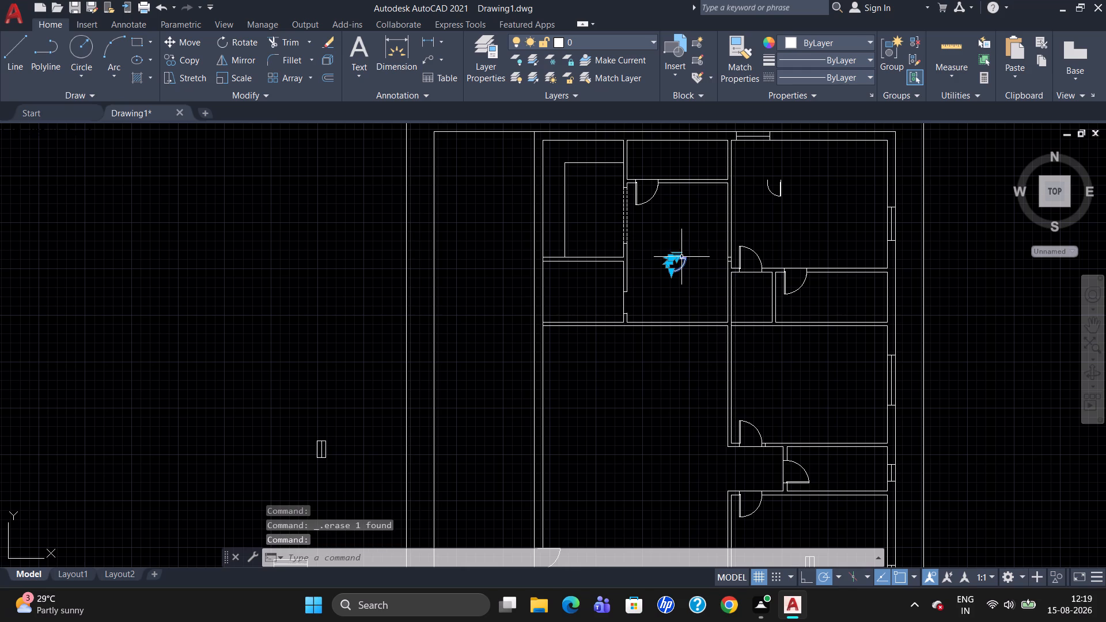
type("ro")
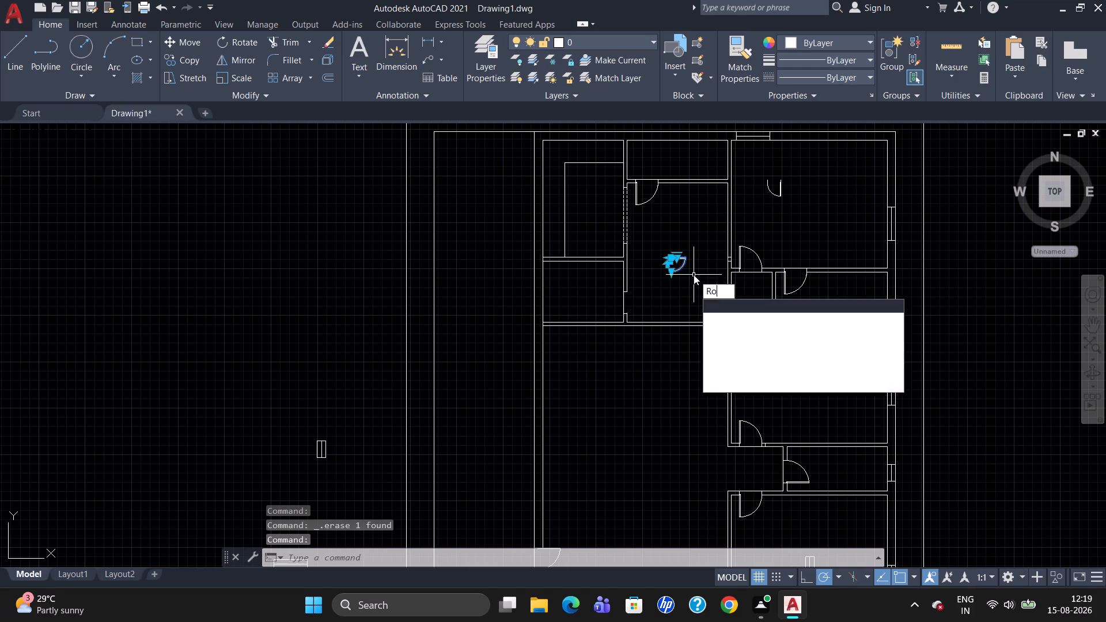
key("Return")
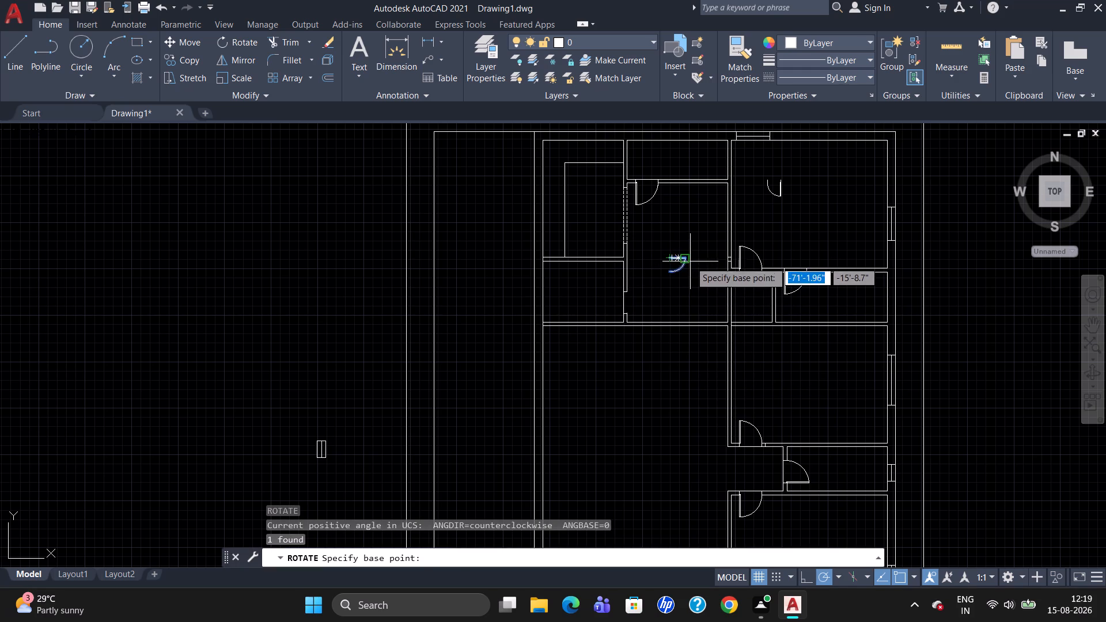
left_click(690, 260)
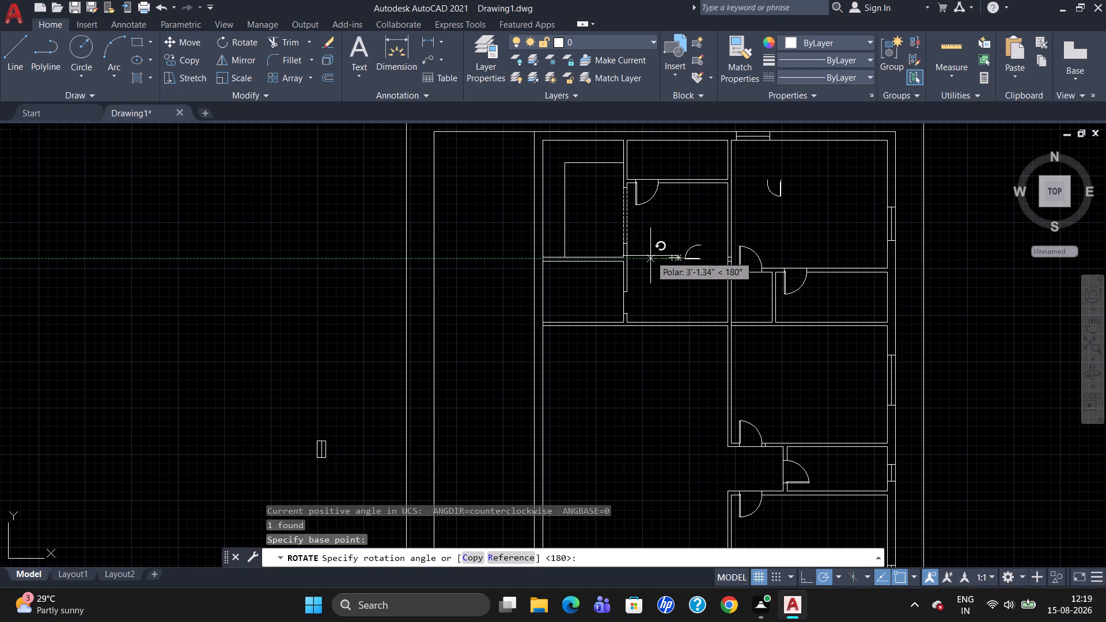
left_click(650, 255)
Move the rotated door to the lower jamb of the small room's empty east wall opening.
left_click(688, 256)
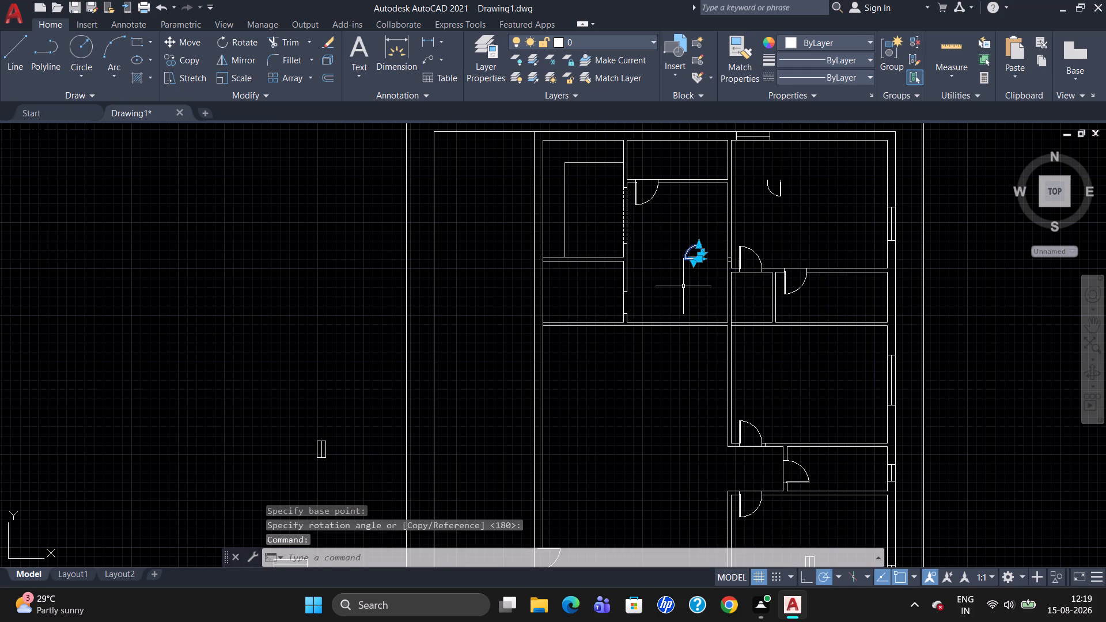
key("m")
key("Return")
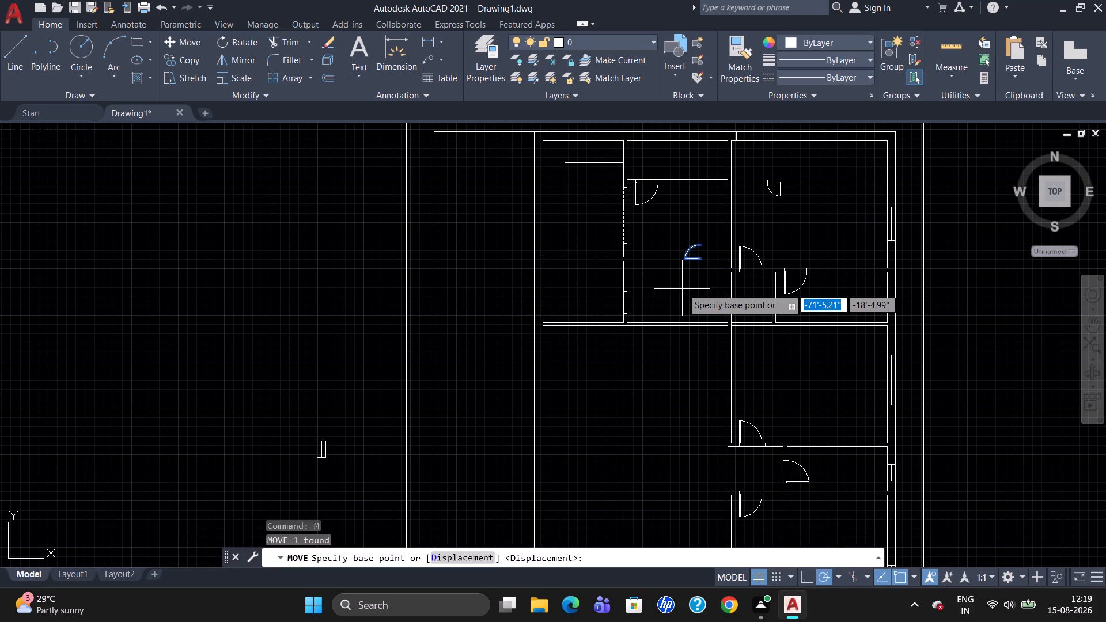
scroll(682, 286, "up", 3)
left_click(760, 179)
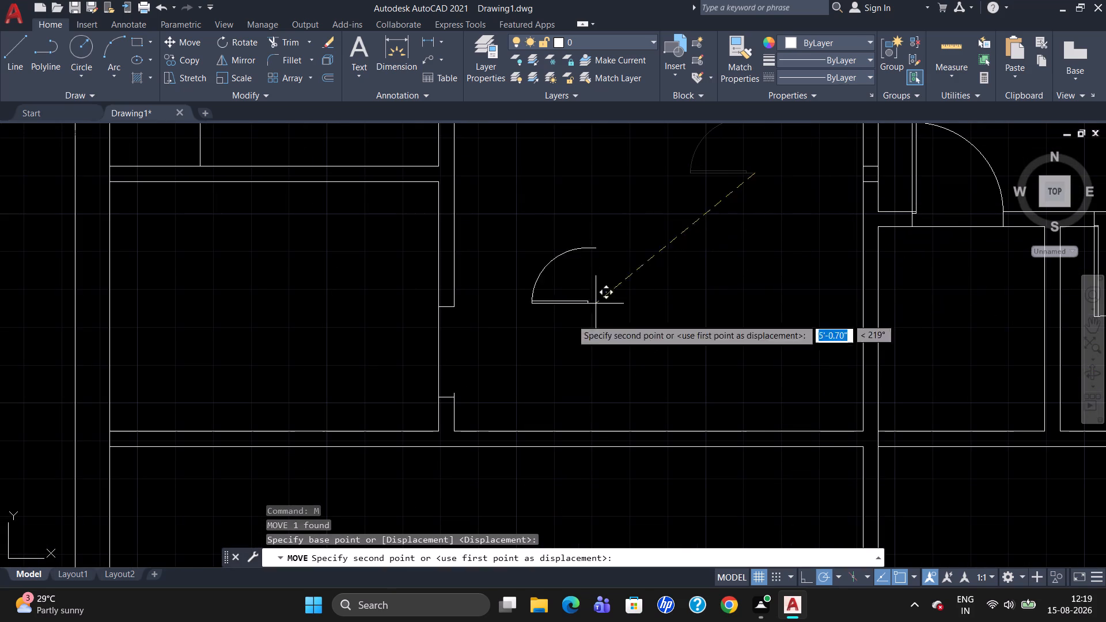
left_click(450, 396)
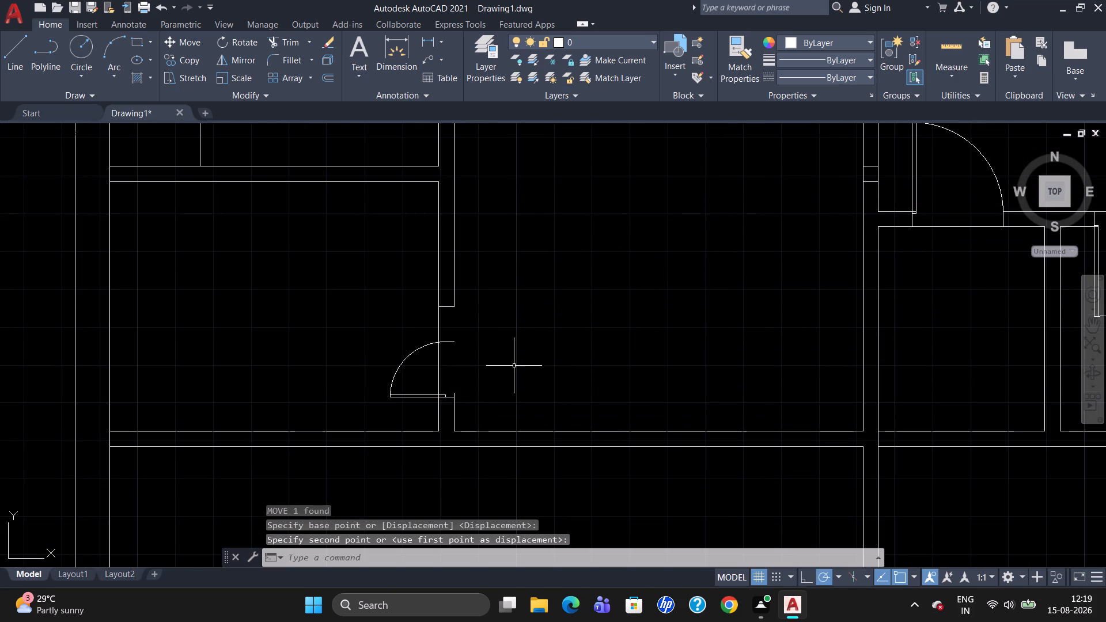
Trim the short wall stub projecting above the hinge end of the placed door.
scroll(541, 359, "up", 1)
type("tr")
key("Return")
key("Return")
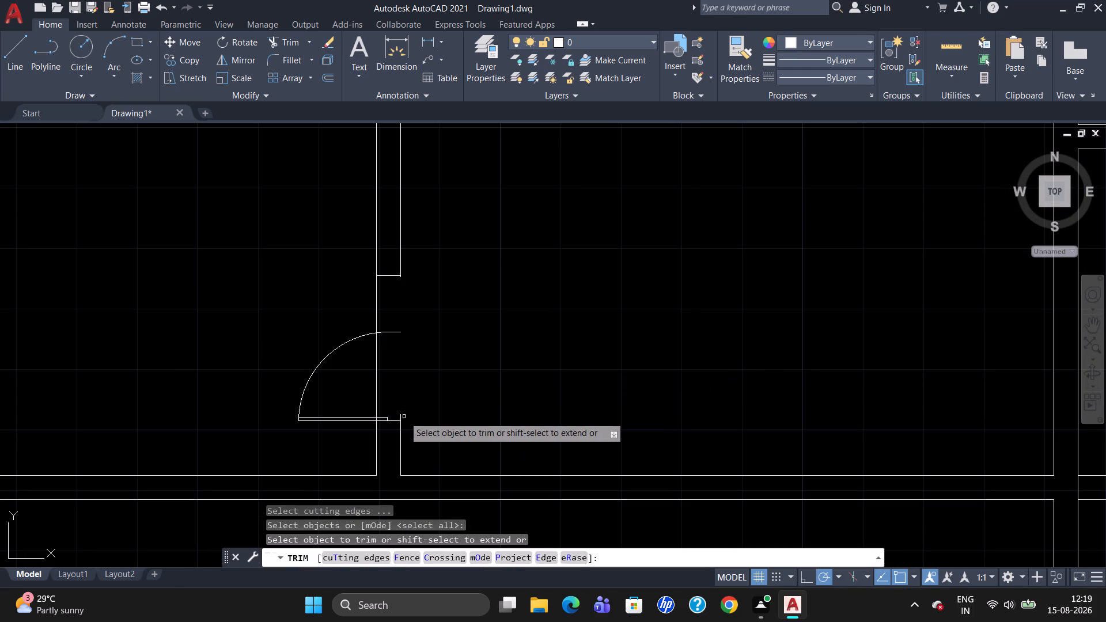
left_click(400, 415)
key("Escape")
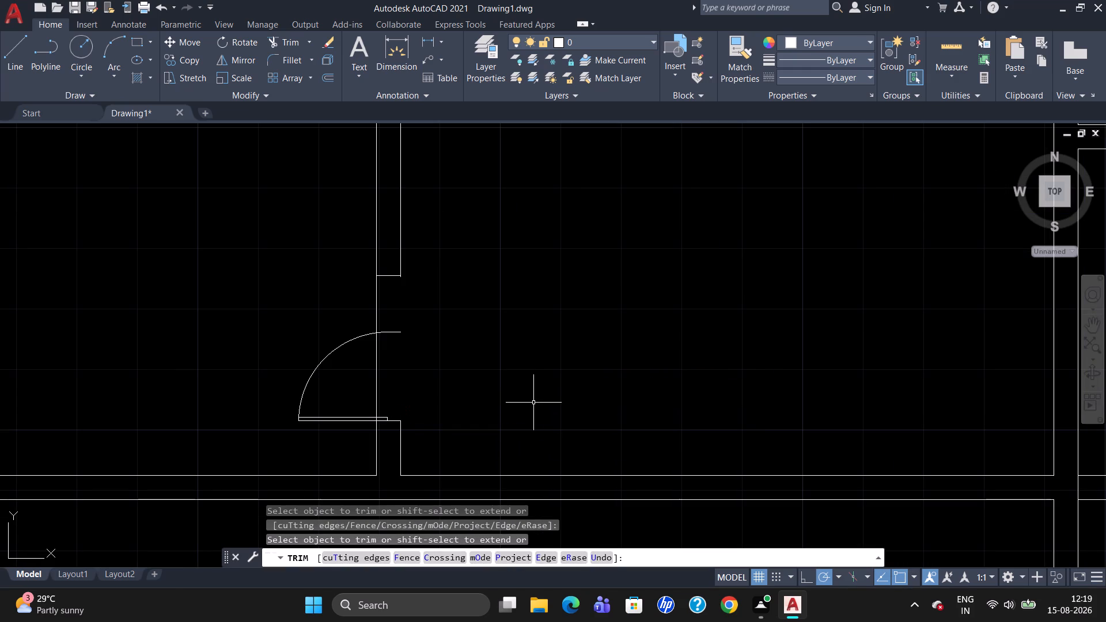
Scale the door up about its lower jamb corner to roughly span the wall opening.
left_click(363, 422)
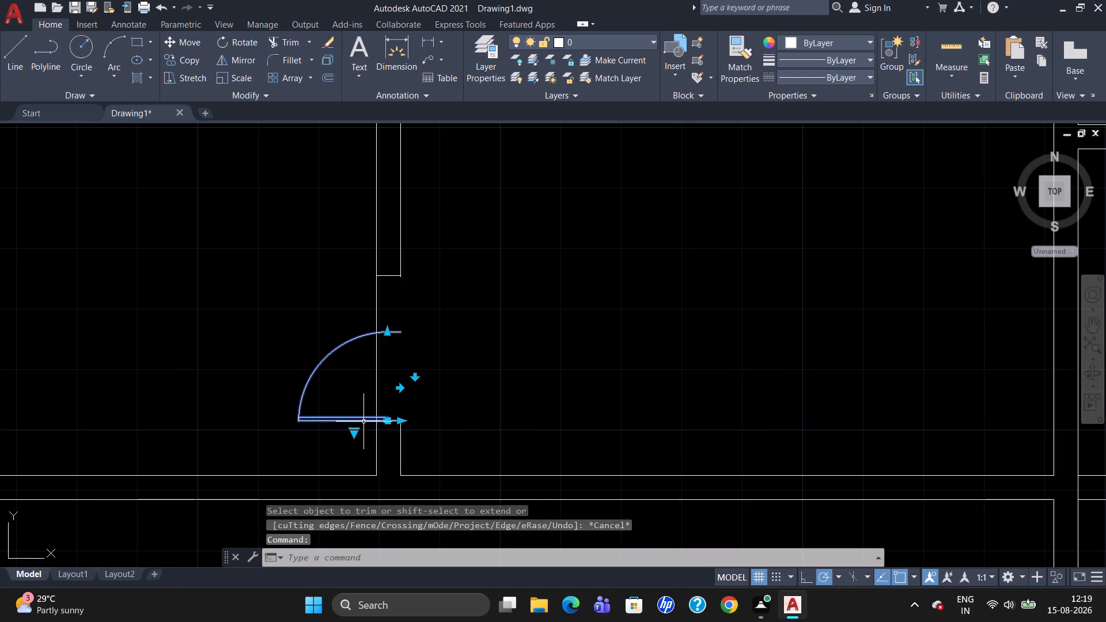
type("sc")
key("Return")
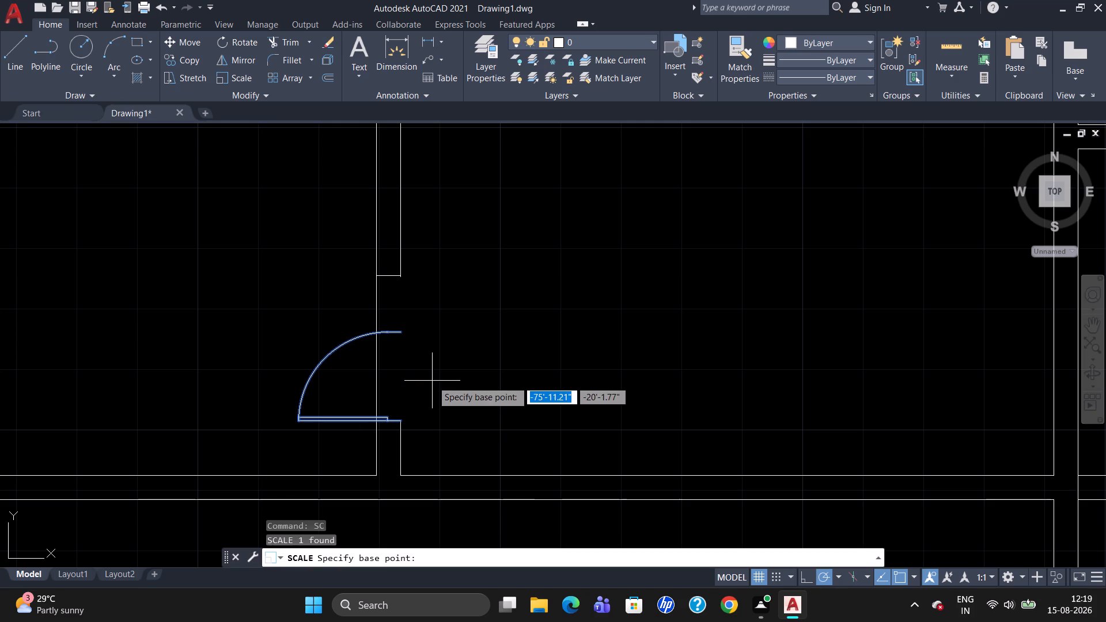
left_click(397, 423)
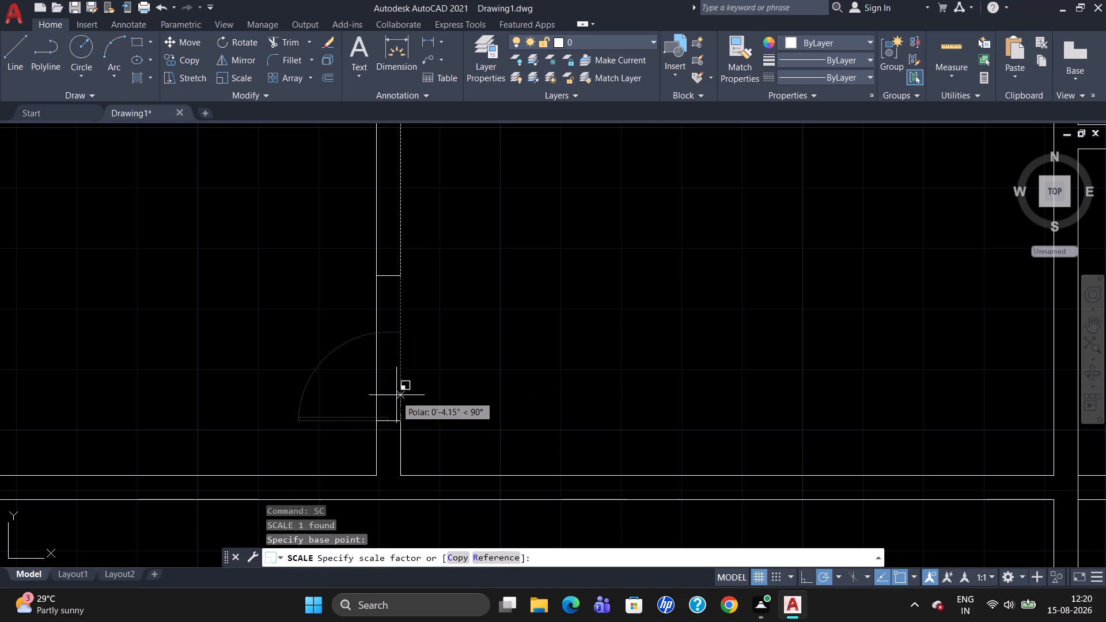
left_click(407, 338)
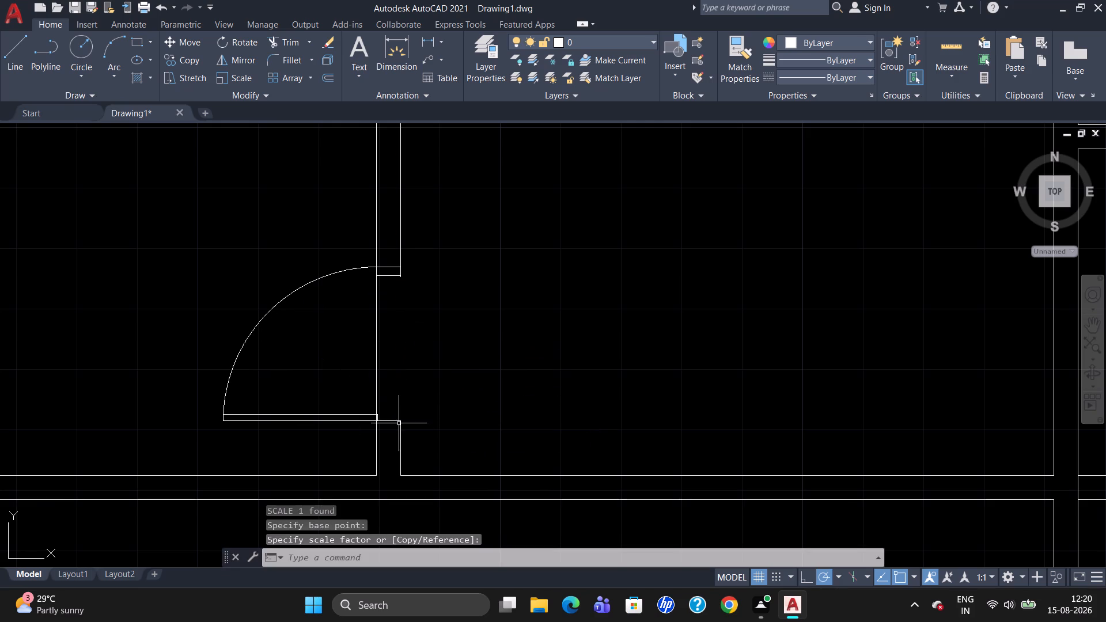
Scale the door down slightly about its lower jamb corner so its arc meets the upper jamb.
left_click(386, 419)
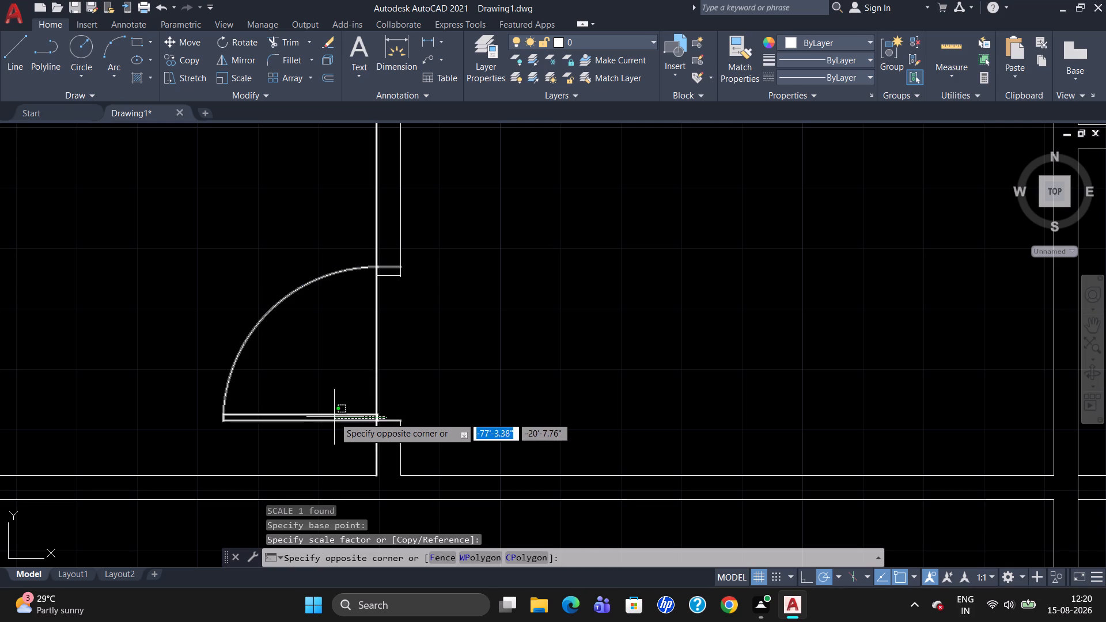
left_click(334, 417)
key("Escape")
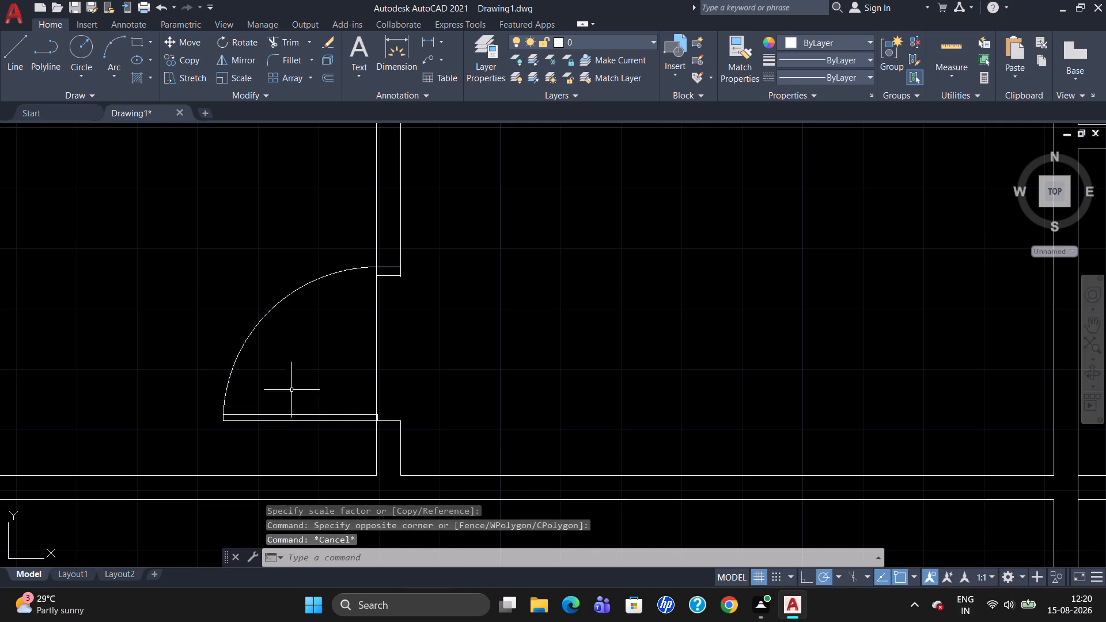
left_click_drag(264, 313, 384, 437)
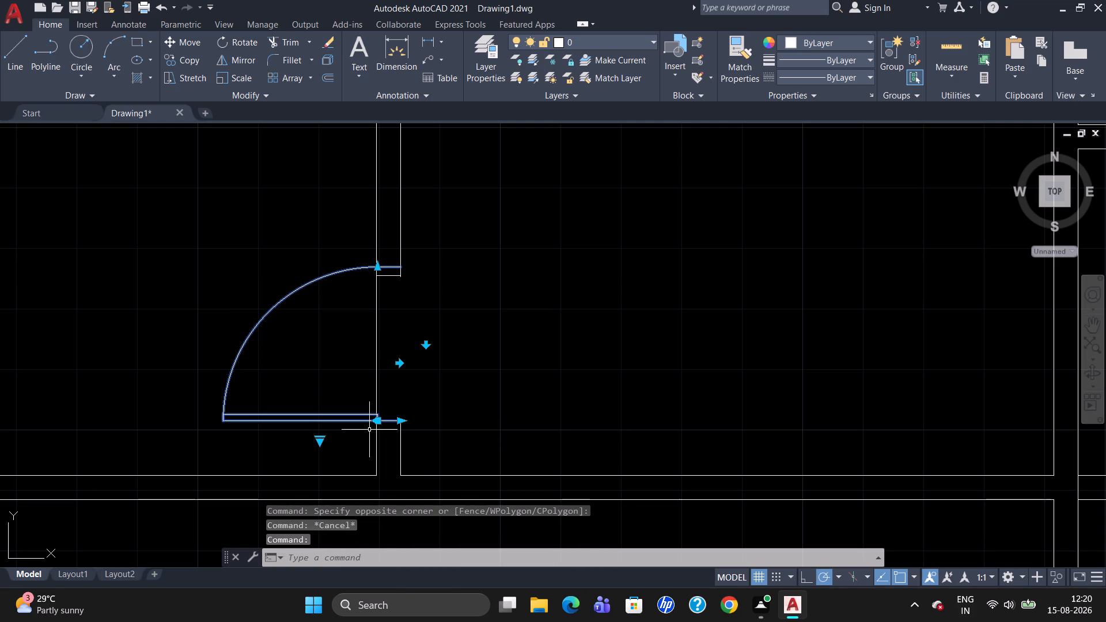
type("sc")
key("Return")
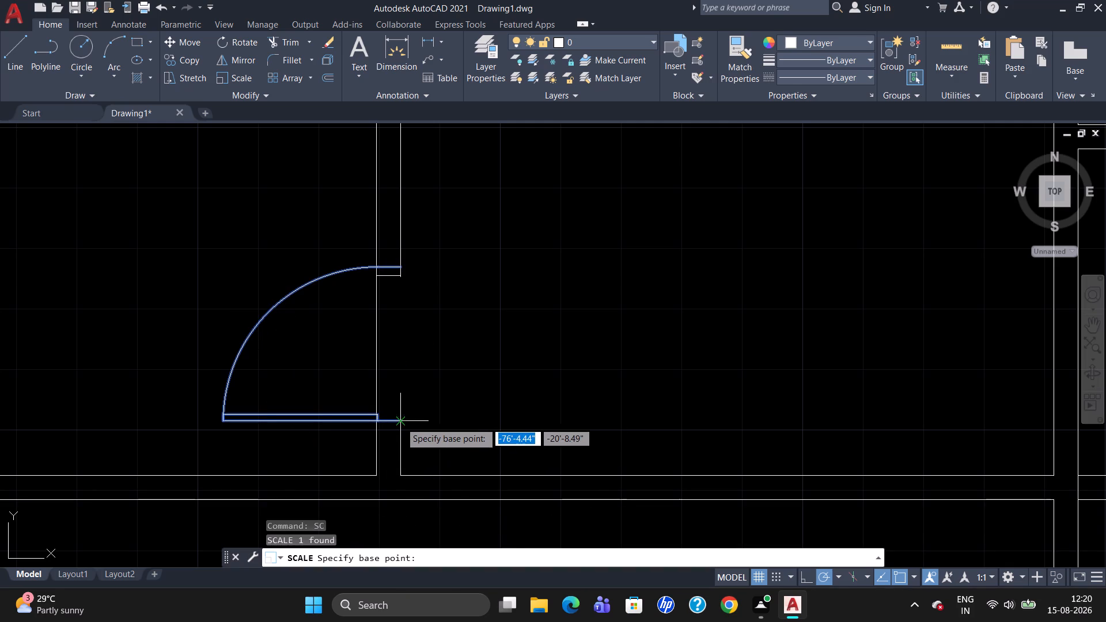
left_click(401, 422)
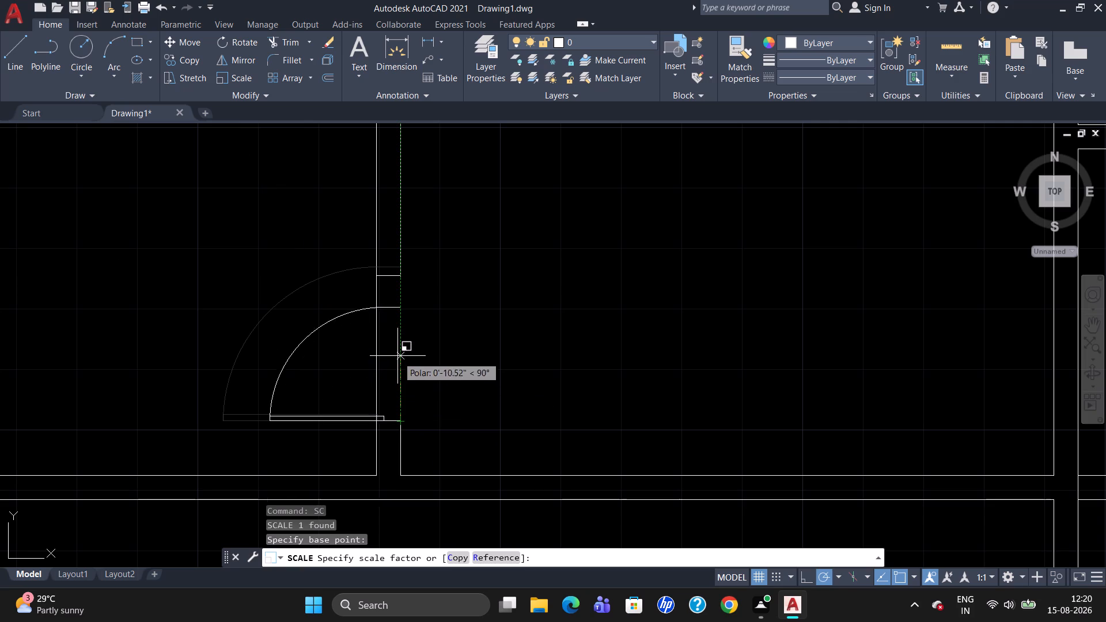
left_click(404, 338)
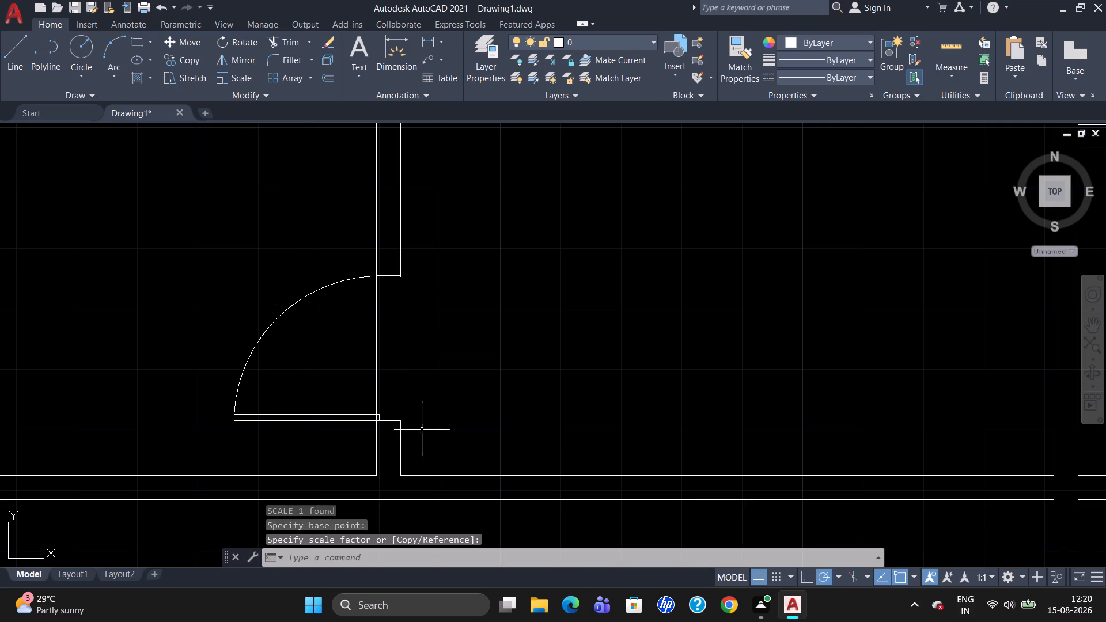
Draw a vertical line about 1'-11.9" long between the door opening's jambs along the wall's east face.
scroll(383, 437, "down", 1)
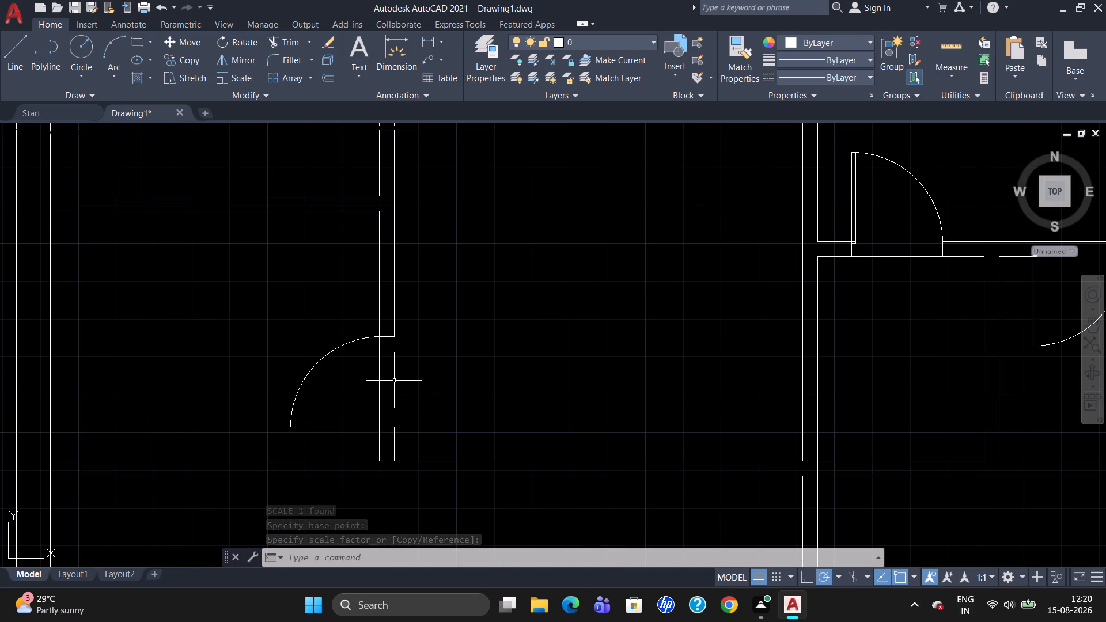
key("l")
key("Return")
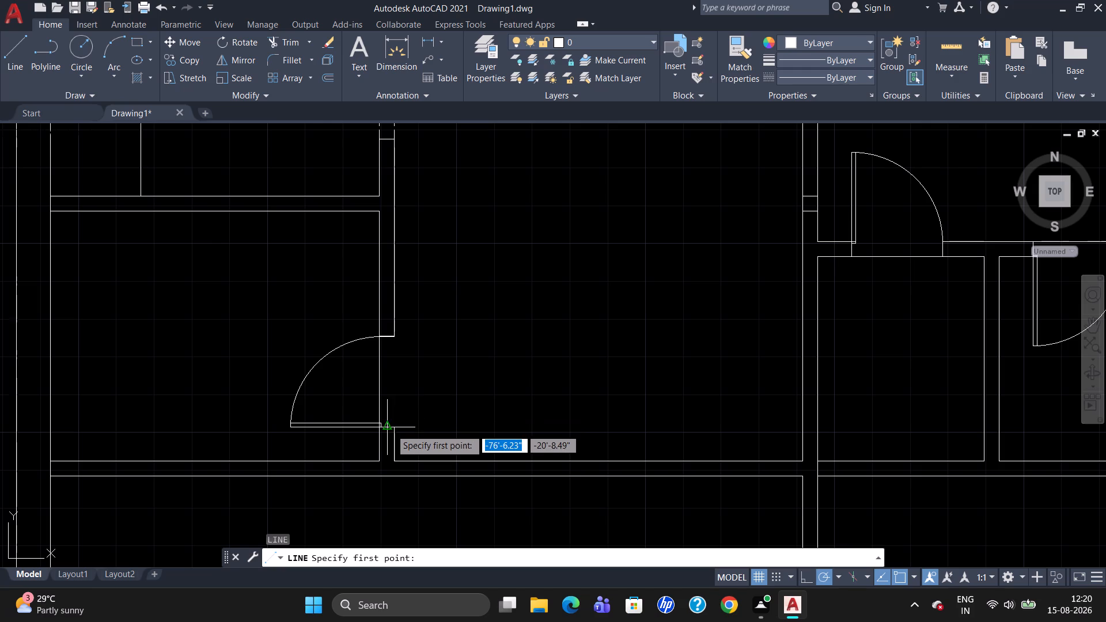
left_click(400, 427)
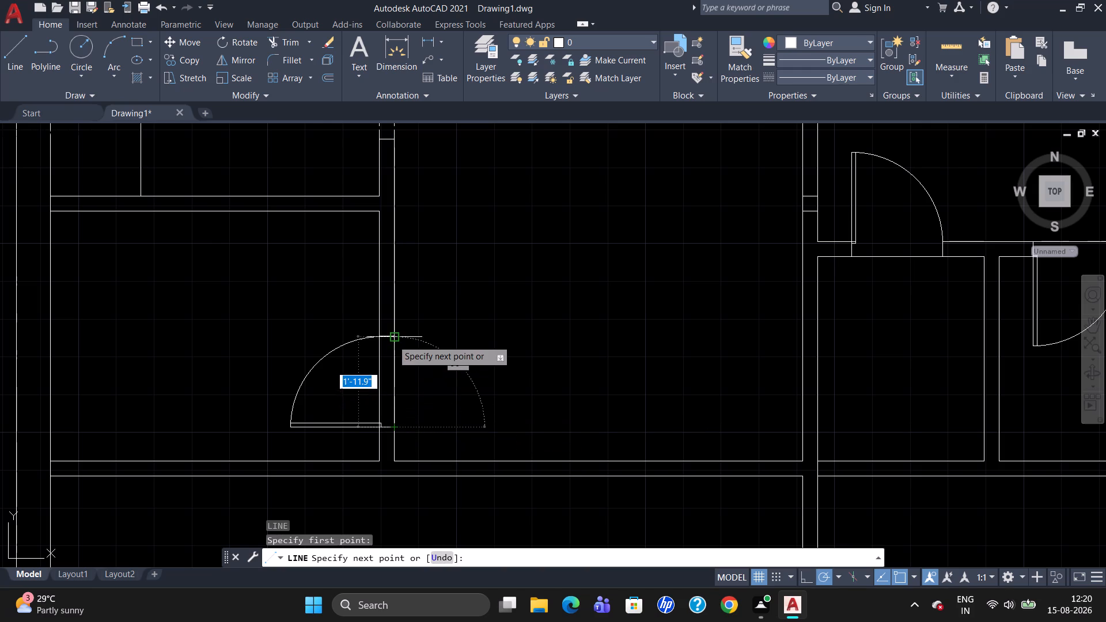
left_click(392, 339)
key("Escape")
Trim the wall's west face line where it crosses the door opening.
left_click(392, 339)
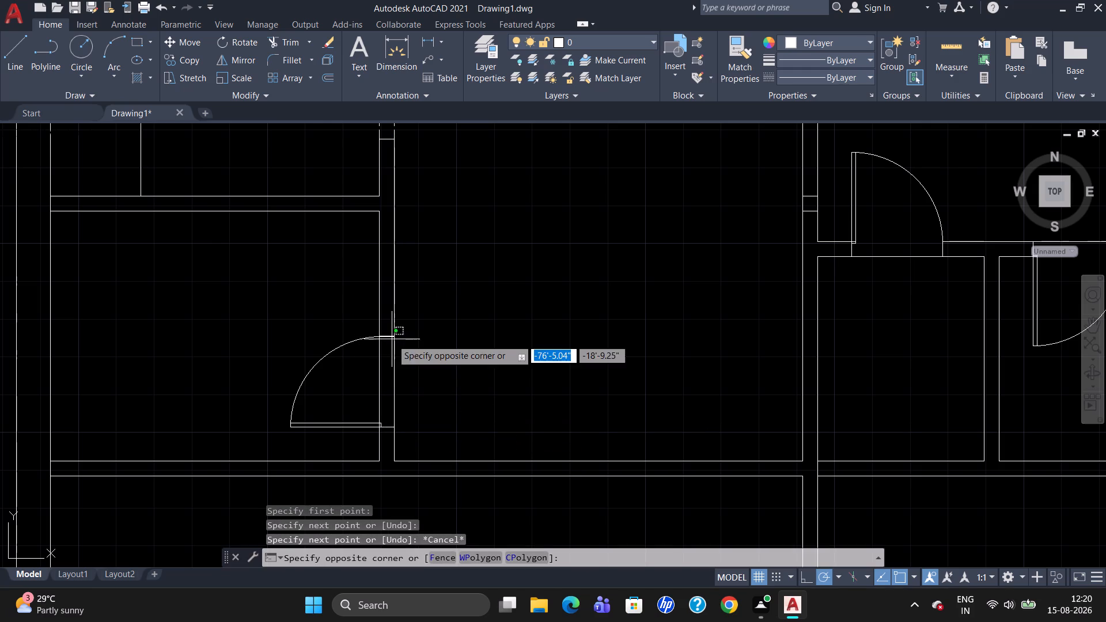
type("tr")
key("Return")
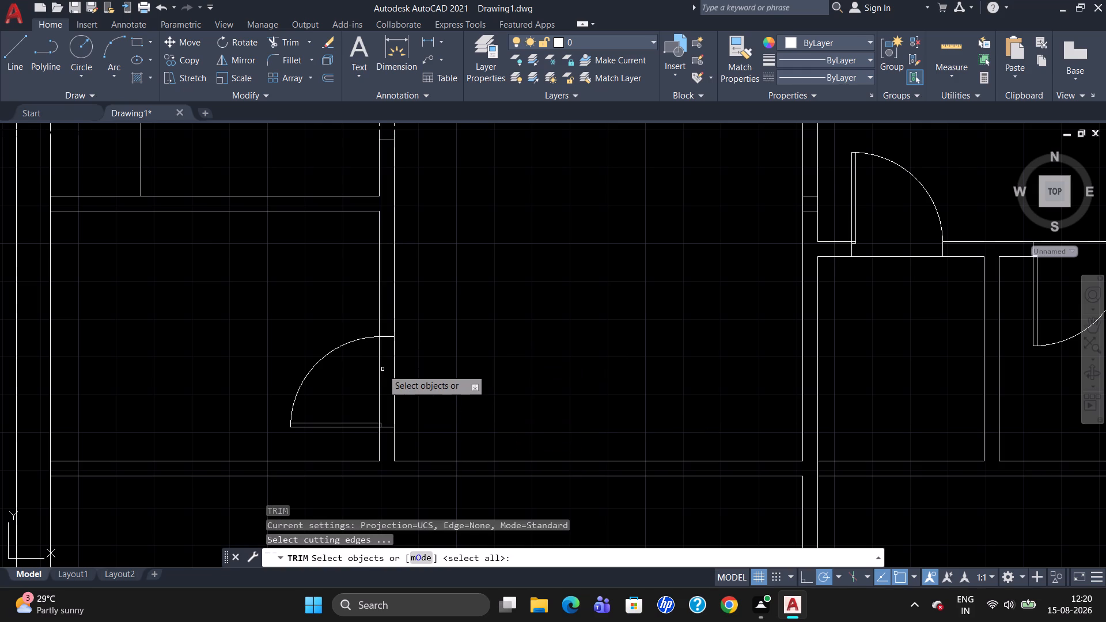
left_click(378, 370)
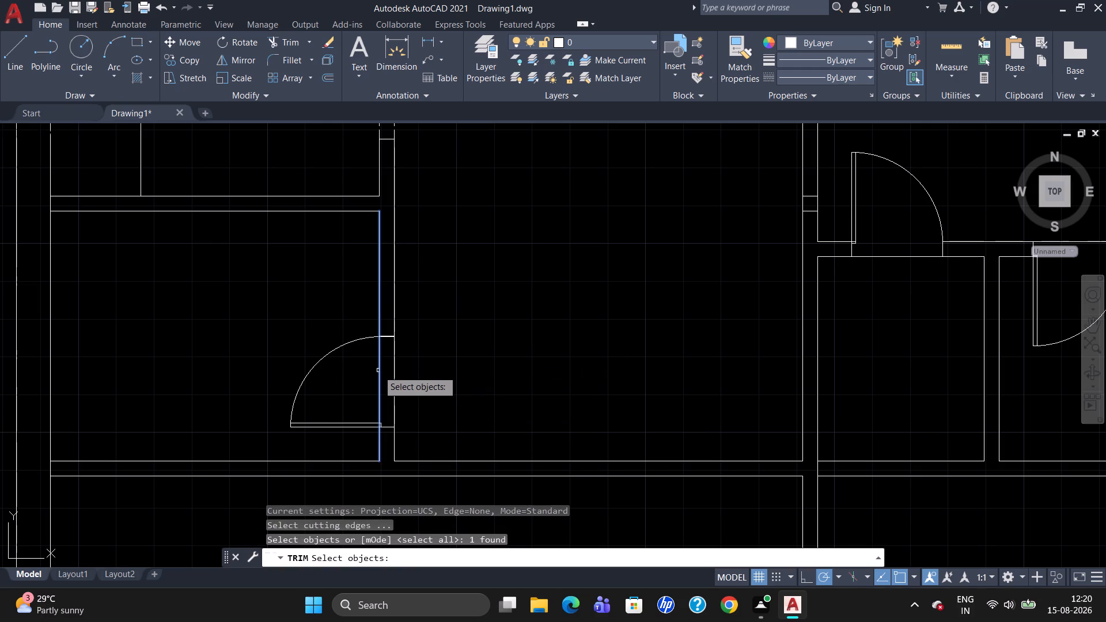
key("Escape")
type("tr")
key("Return")
key("Return")
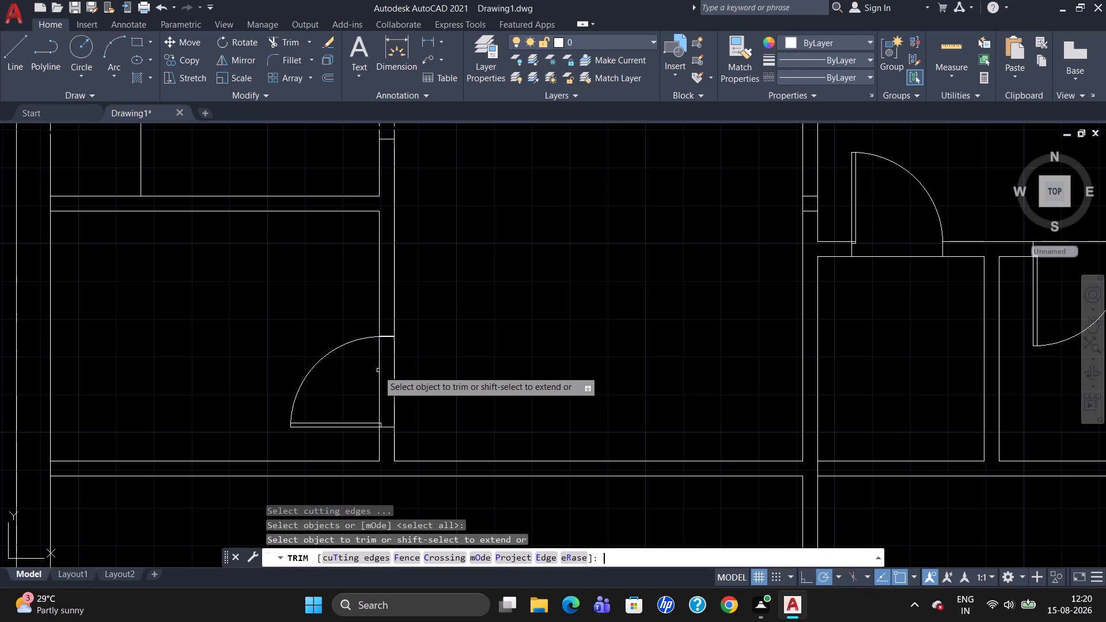
left_click(378, 370)
scroll(488, 376, "down", 3)
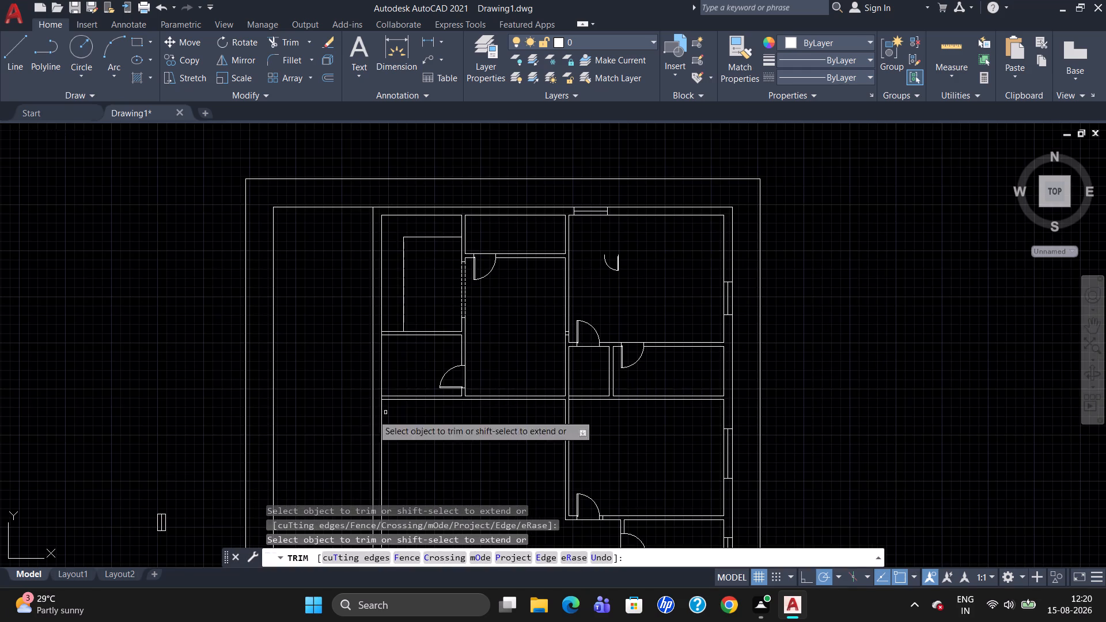
scroll(287, 370, "up", 2)
scroll(393, 340, "down", 1)
key("Escape")
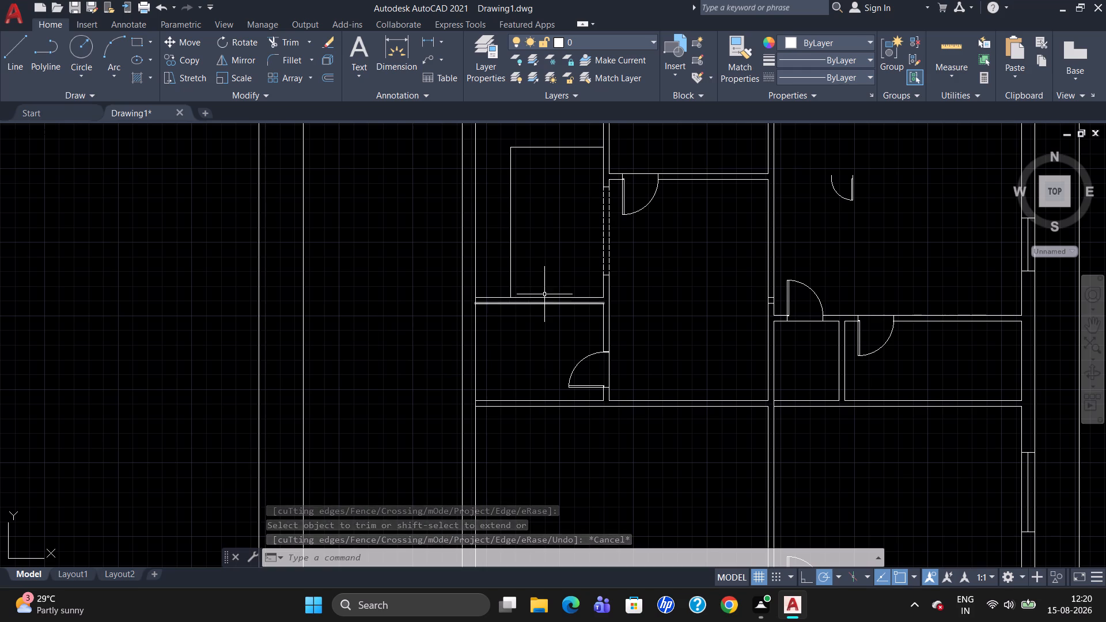
Look over the whole floor plan to check its doors, windows and loose symbols.
scroll(542, 293, "down", 1)
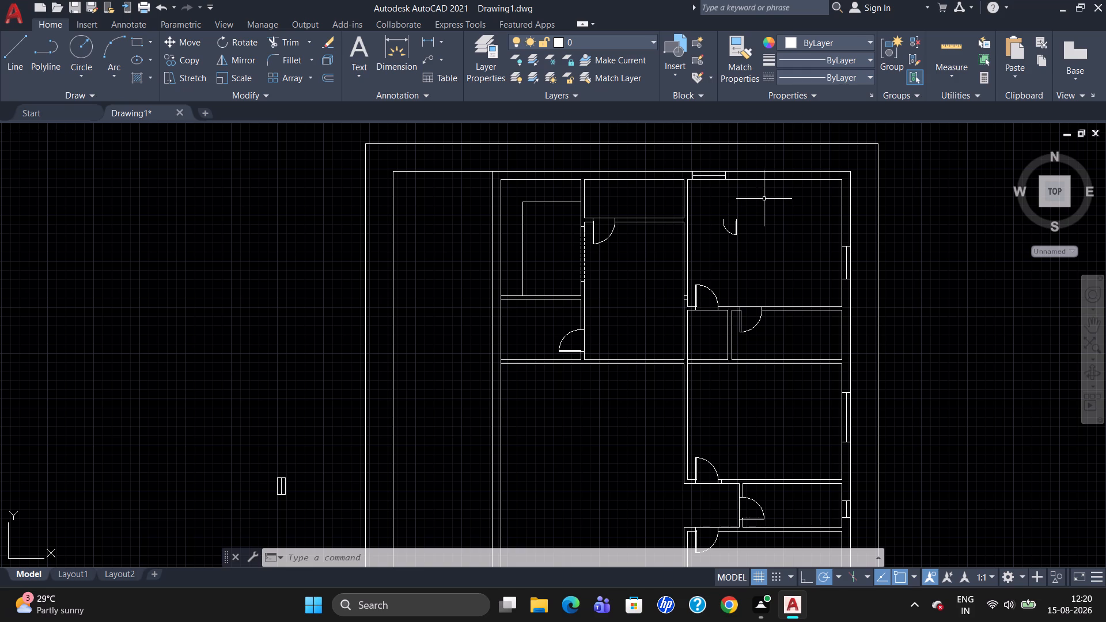
scroll(763, 199, "down", 2)
scroll(757, 201, "up", 2)
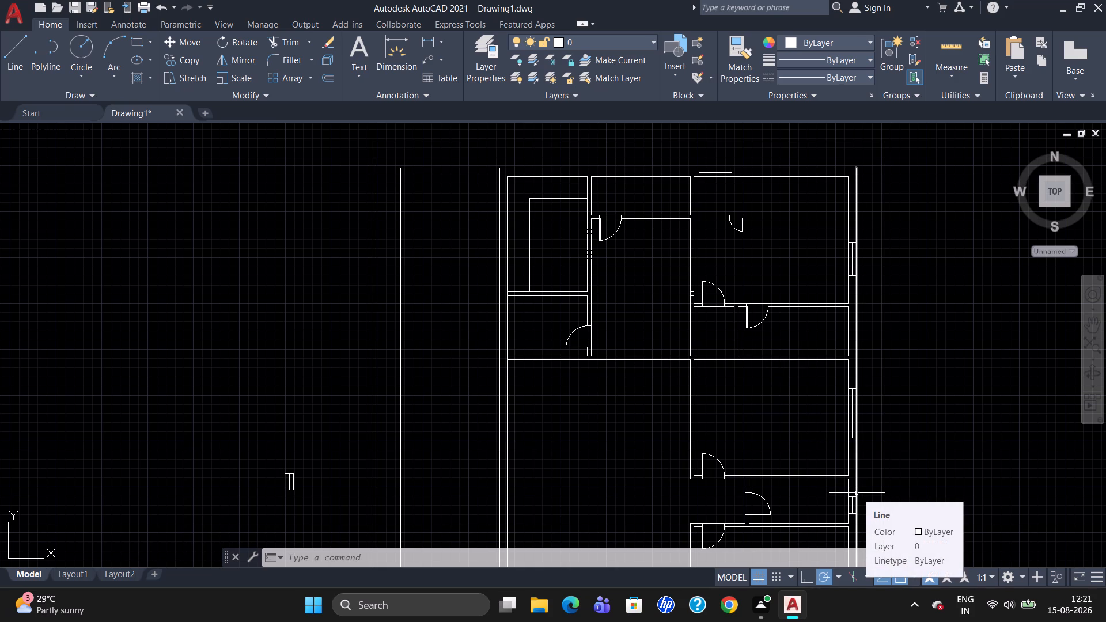
scroll(778, 485, "down", 1)
scroll(760, 484, "up", 3)
scroll(706, 381, "down", 4)
scroll(692, 496, "up", 1)
scroll(634, 325, "up", 1)
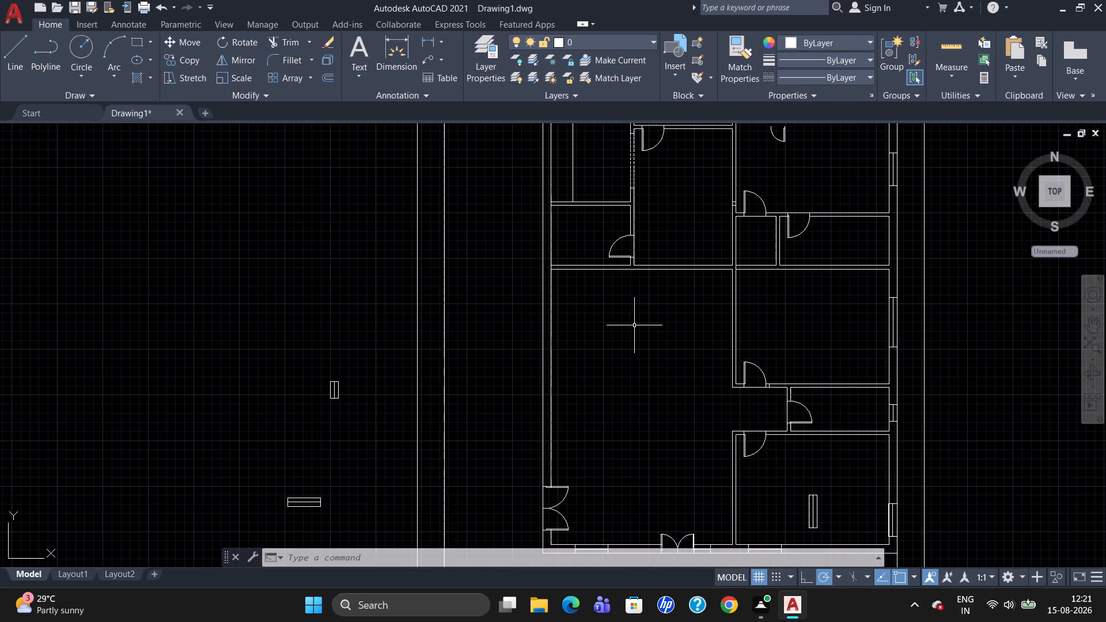
scroll(628, 333, "down", 1)
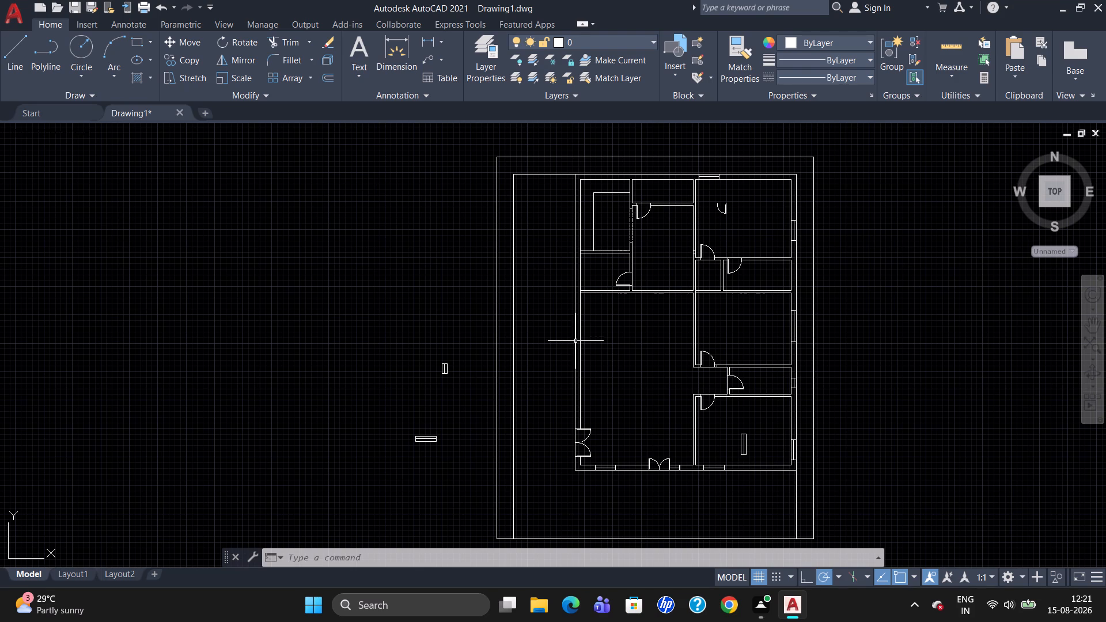
Delete the loose door fragment inside the north-east room.
left_click_drag(735, 220, 711, 199)
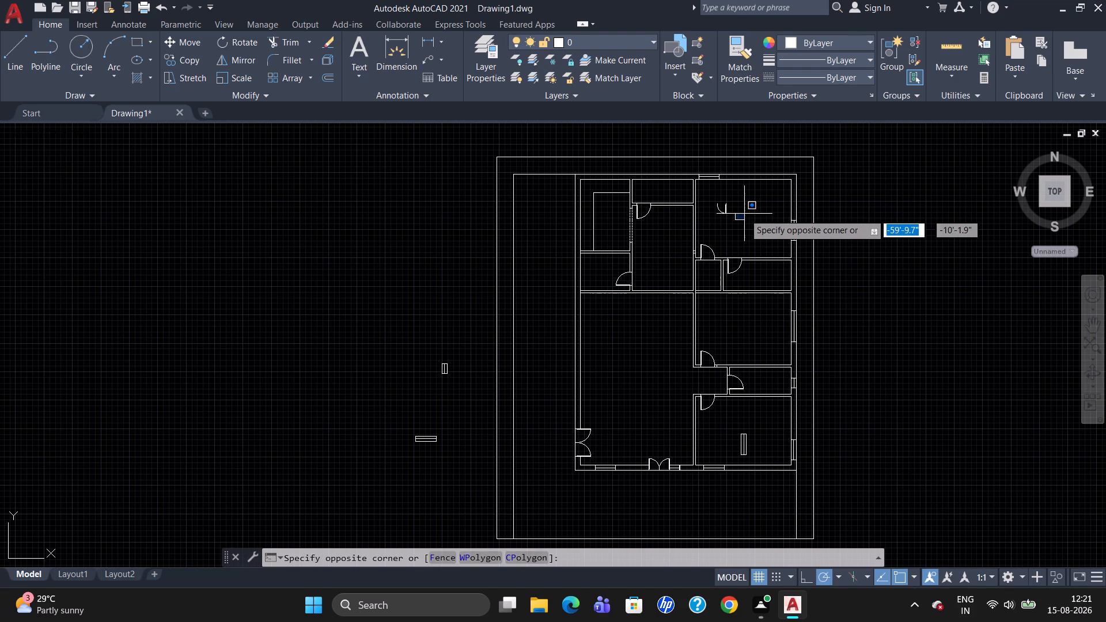
left_click_drag(741, 208, 707, 194)
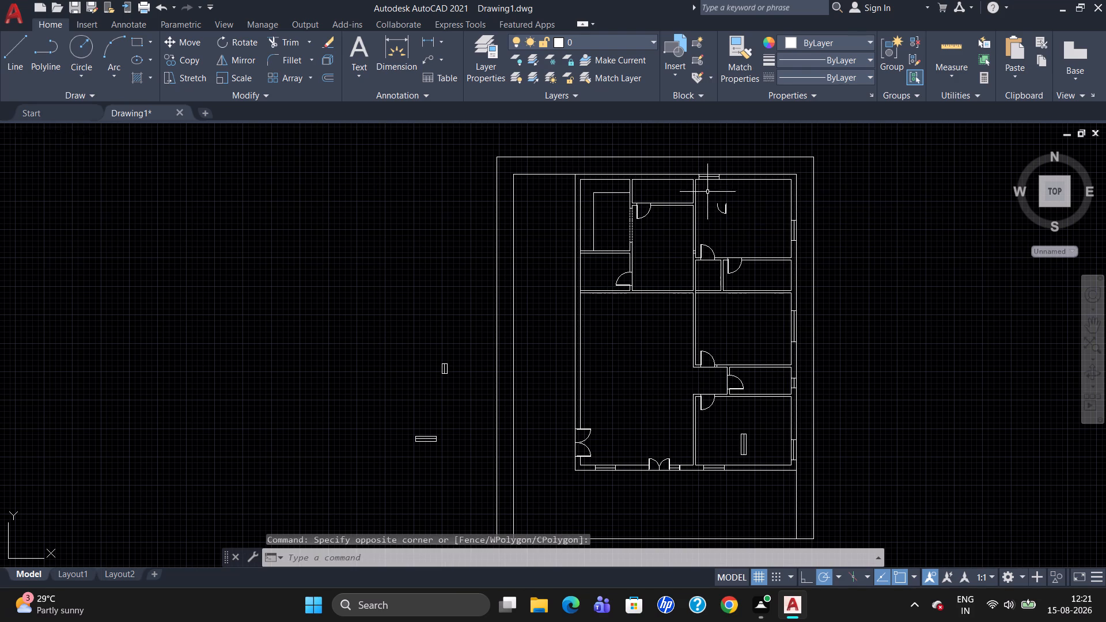
left_click_drag(732, 208, 723, 207)
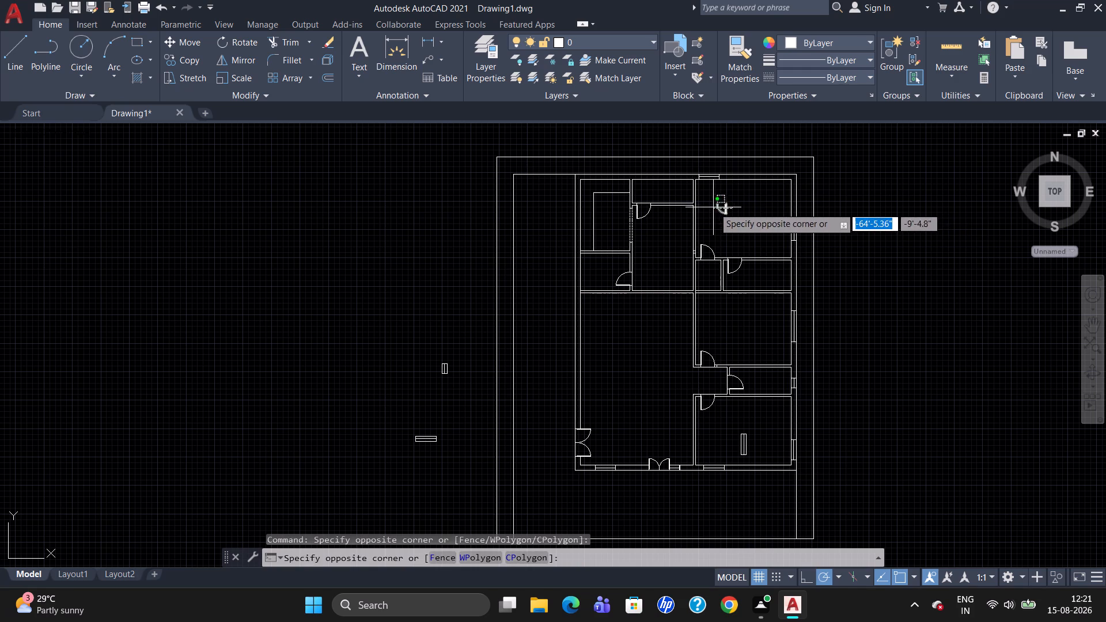
left_click(715, 204)
key("Delete")
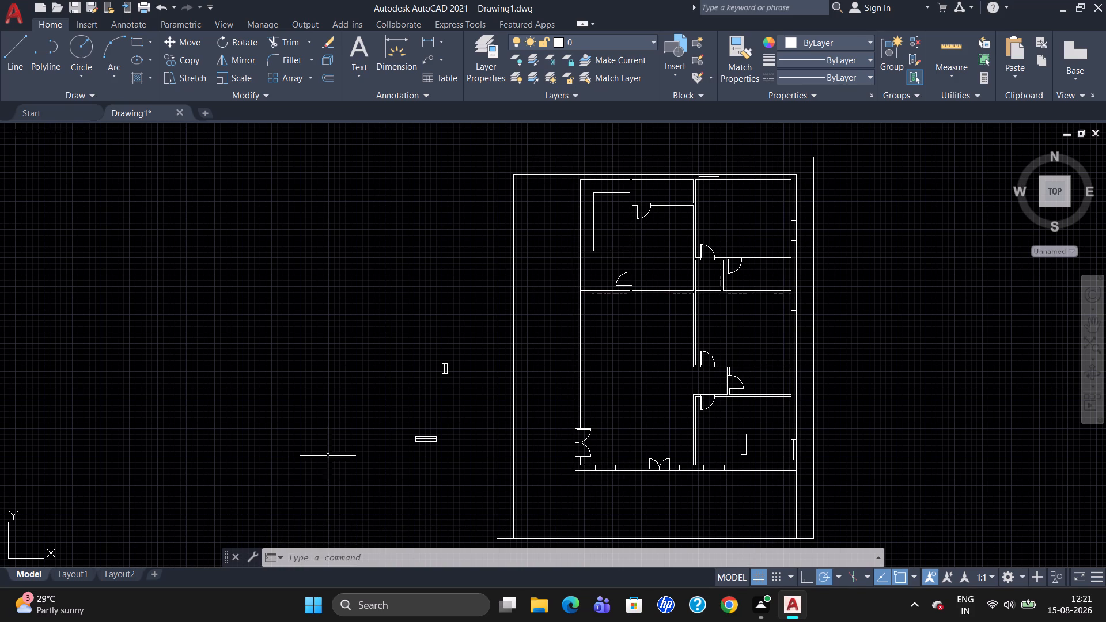
Rotate the loose horizontal window symbol outside the plot 90° about its centre so it stands vertical.
left_click(426, 438)
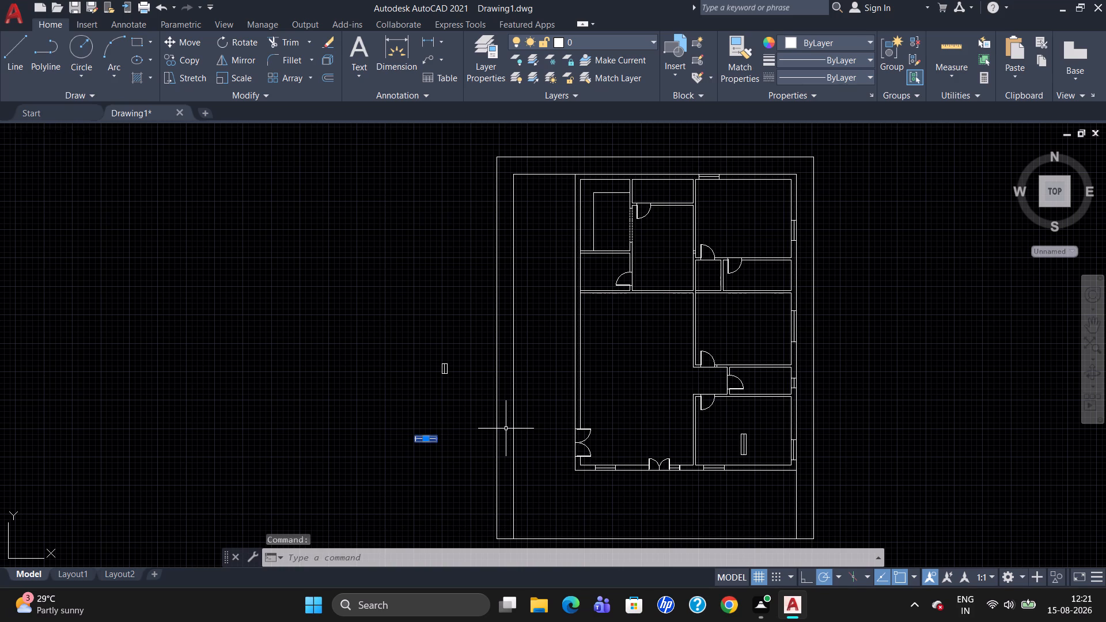
type("ro")
key("Return")
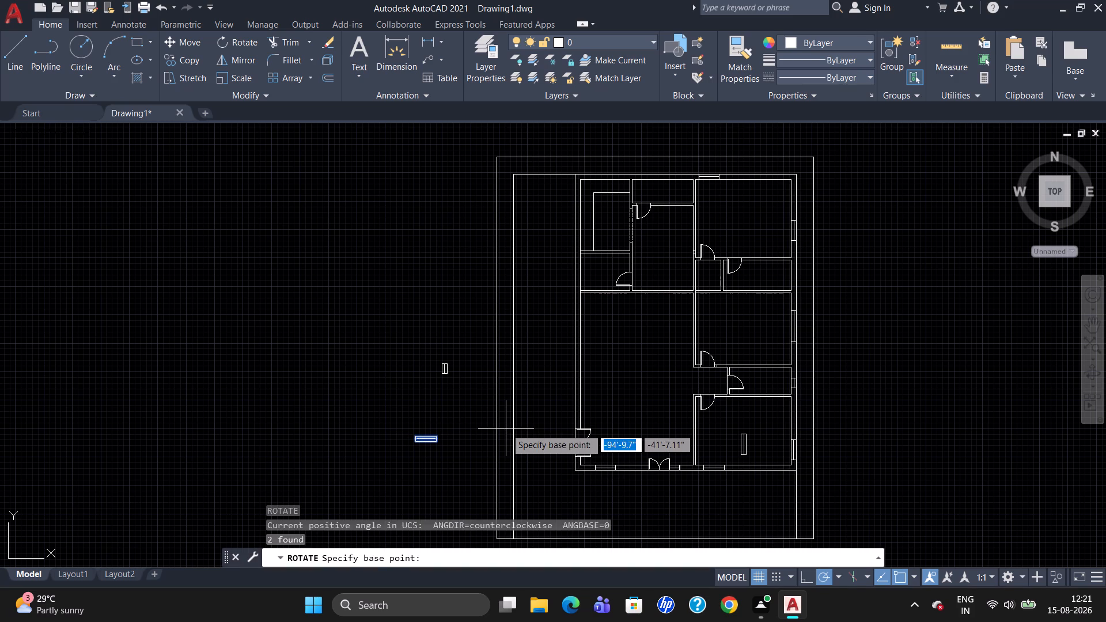
left_click(427, 440)
left_click(424, 415)
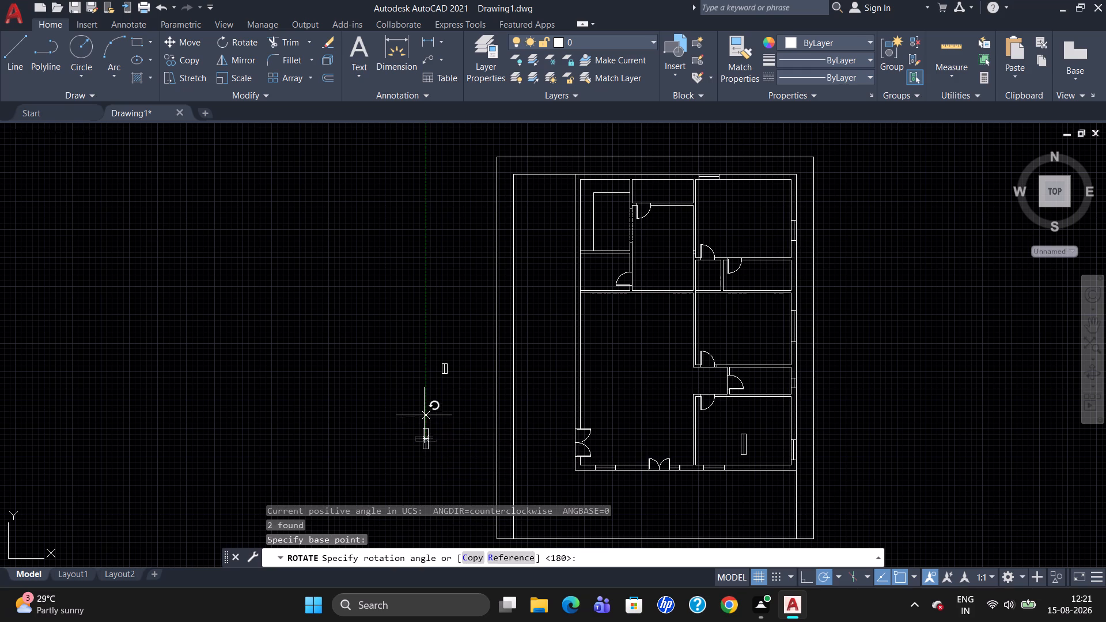
Copy the rotated window symbol to three places along the house's west wall: the large hall, the small room above it and the north-west room.
left_click(426, 437)
type("co")
key("Return")
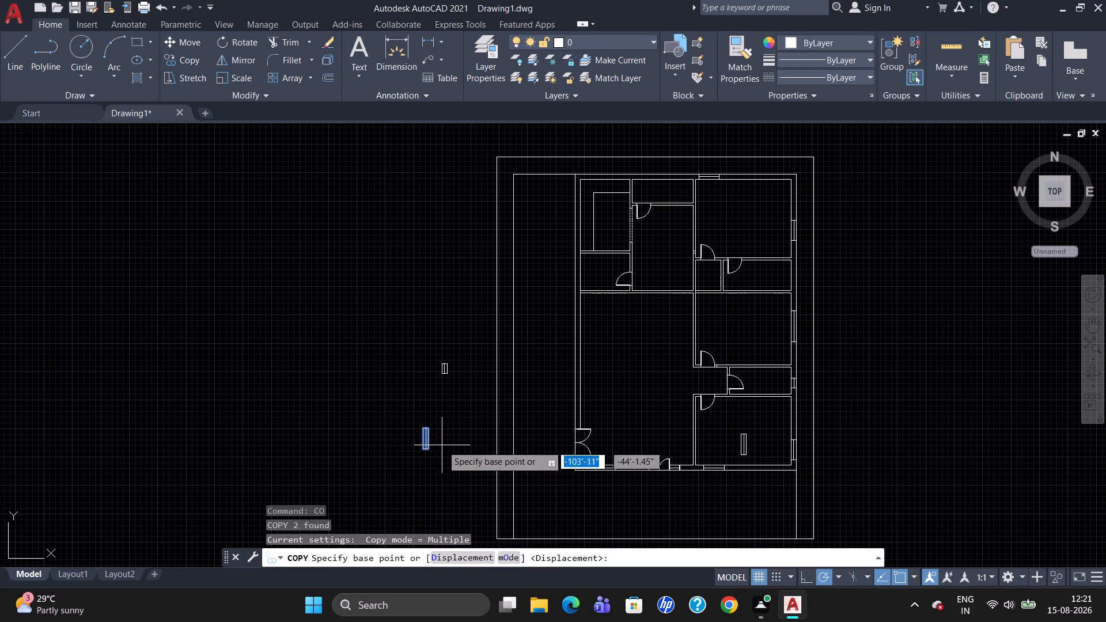
left_click(423, 436)
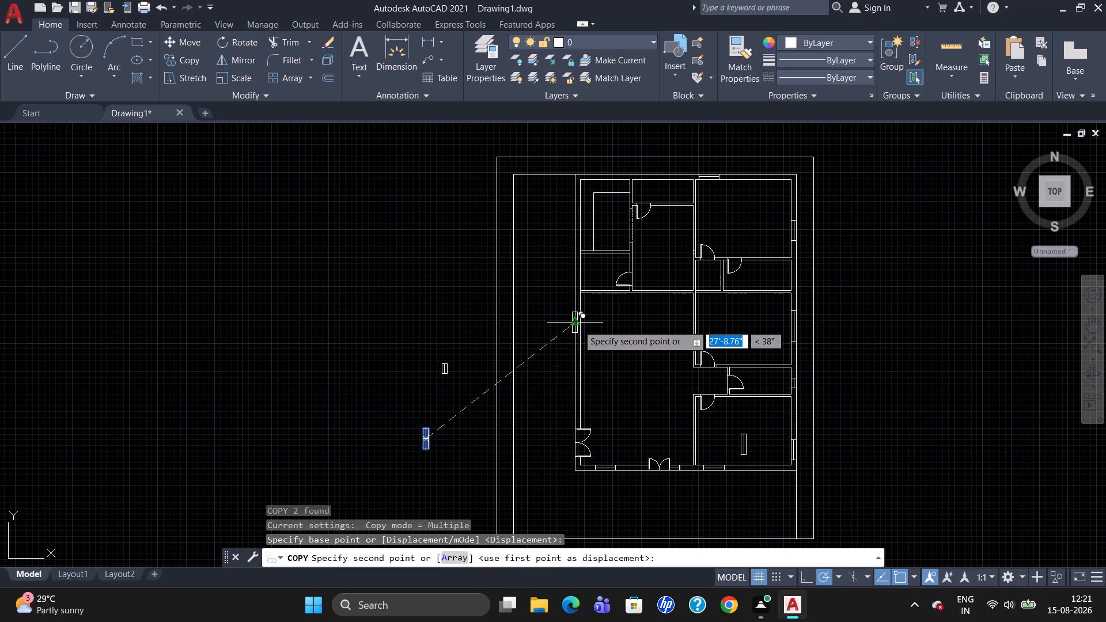
scroll(579, 324, "up", 2)
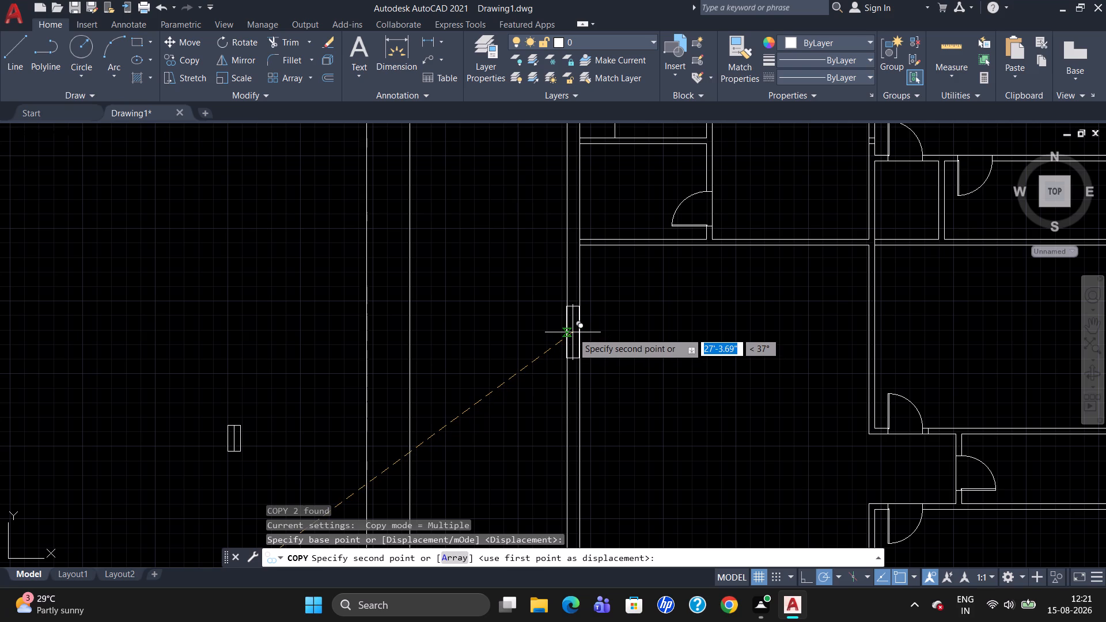
left_click(573, 332)
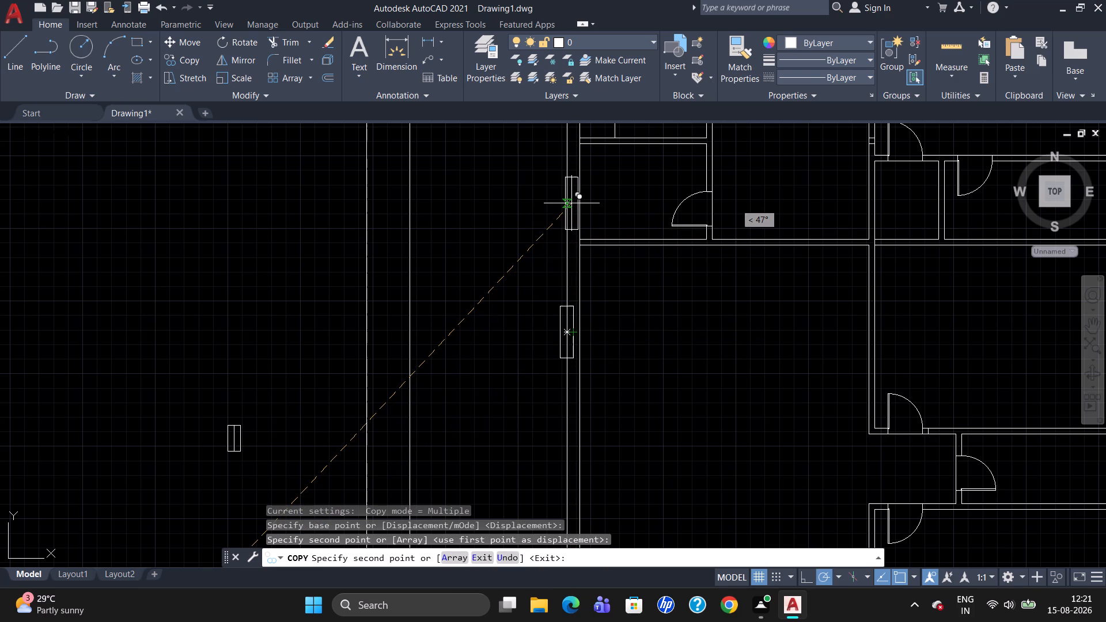
scroll(571, 203, "down", 1)
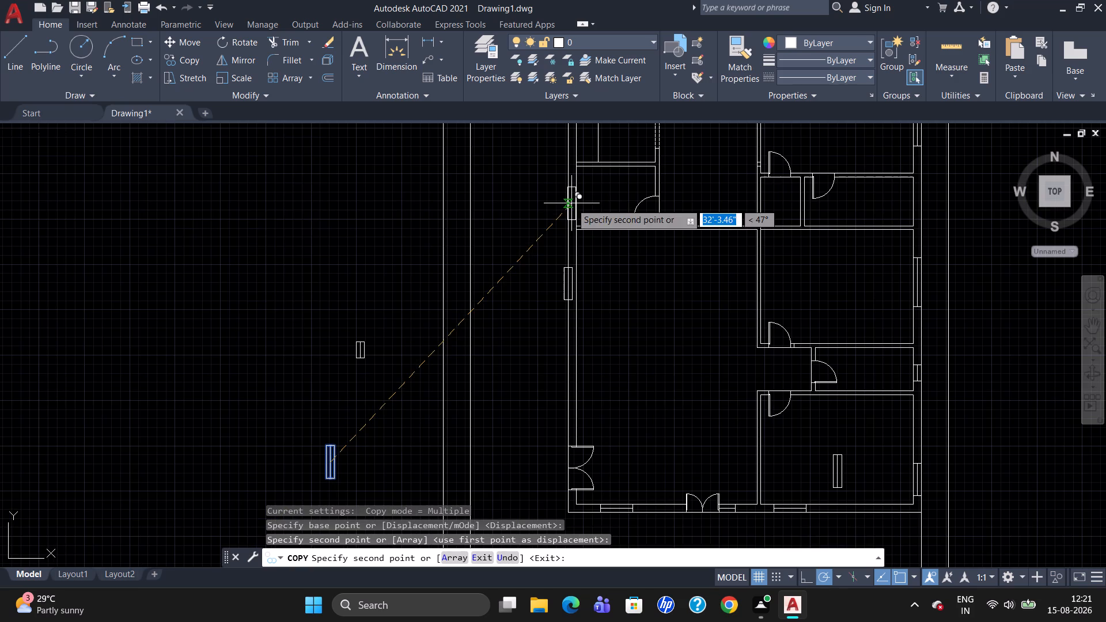
left_click(573, 194)
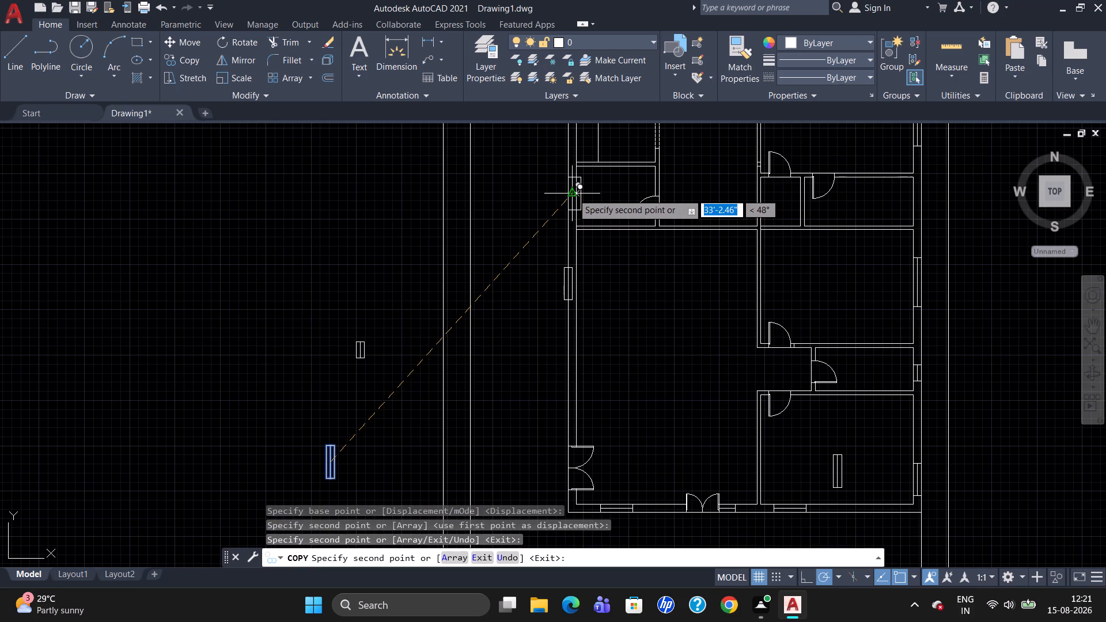
scroll(570, 187, "up", 3)
scroll(570, 187, "down", 5)
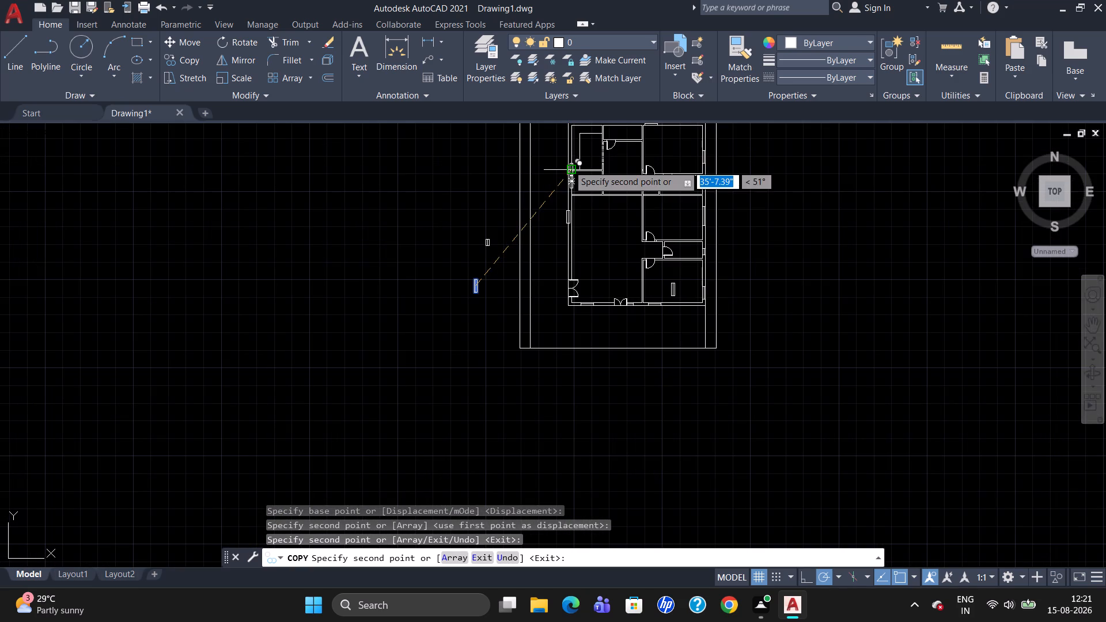
scroll(570, 151, "up", 1)
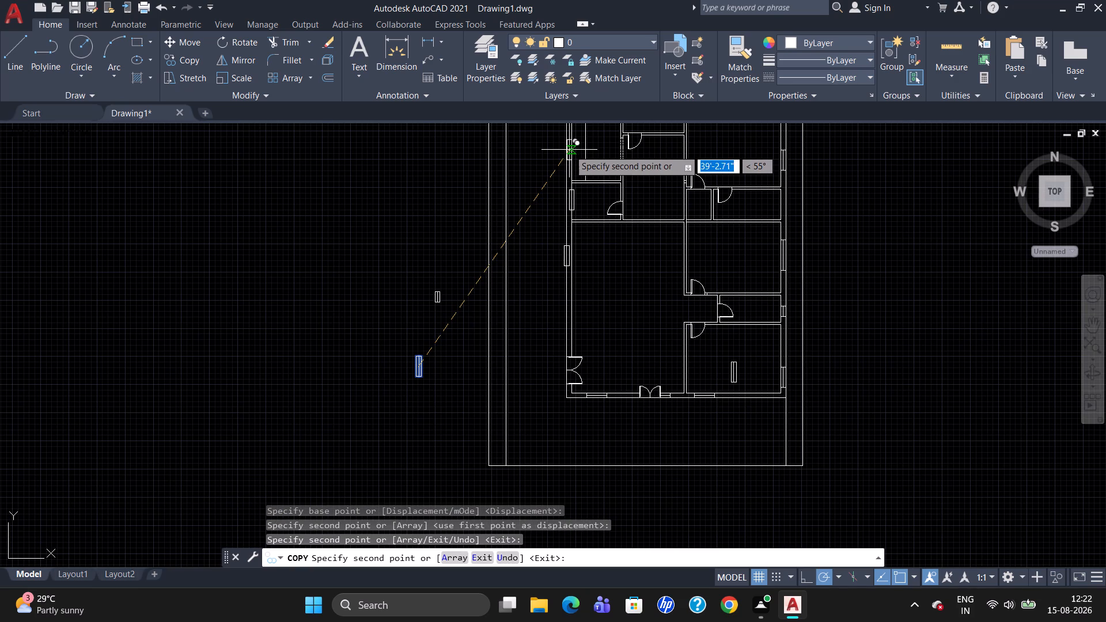
scroll(569, 150, "up", 2)
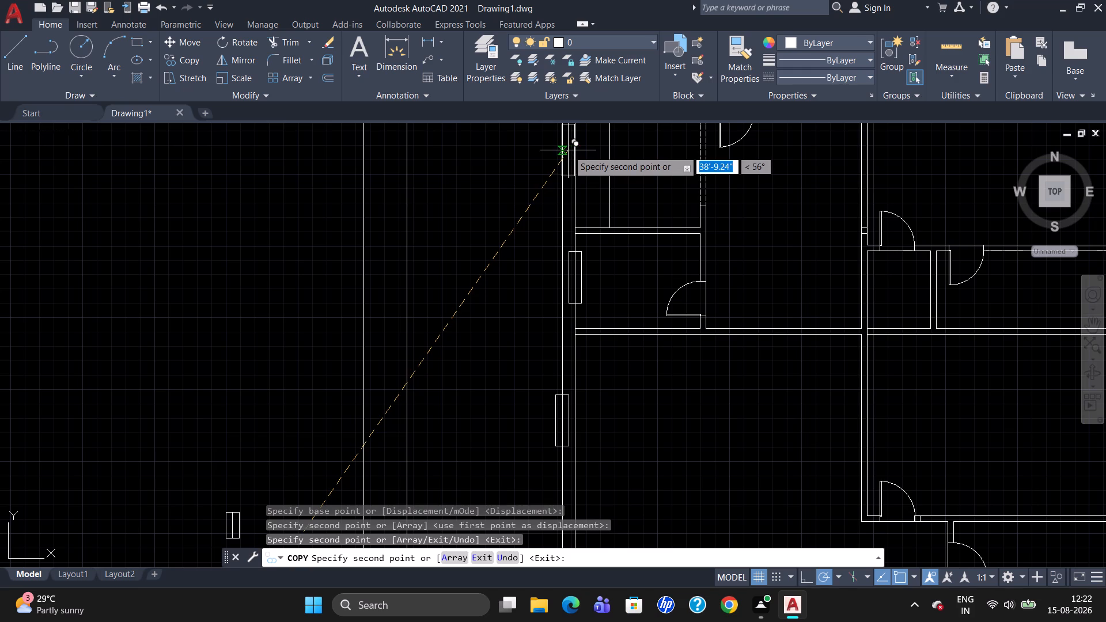
left_click(568, 150)
key("Escape")
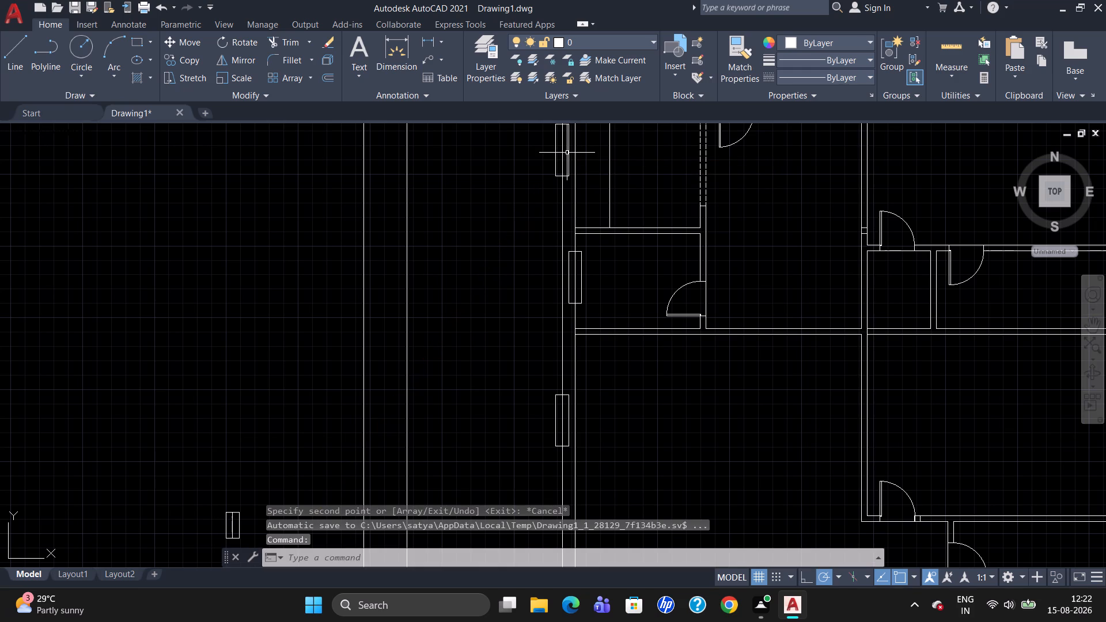
Move the north-west room's window 4.5" east so it fits between the west wall's two faces.
scroll(578, 270, "down", 3)
scroll(582, 254, "up", 1)
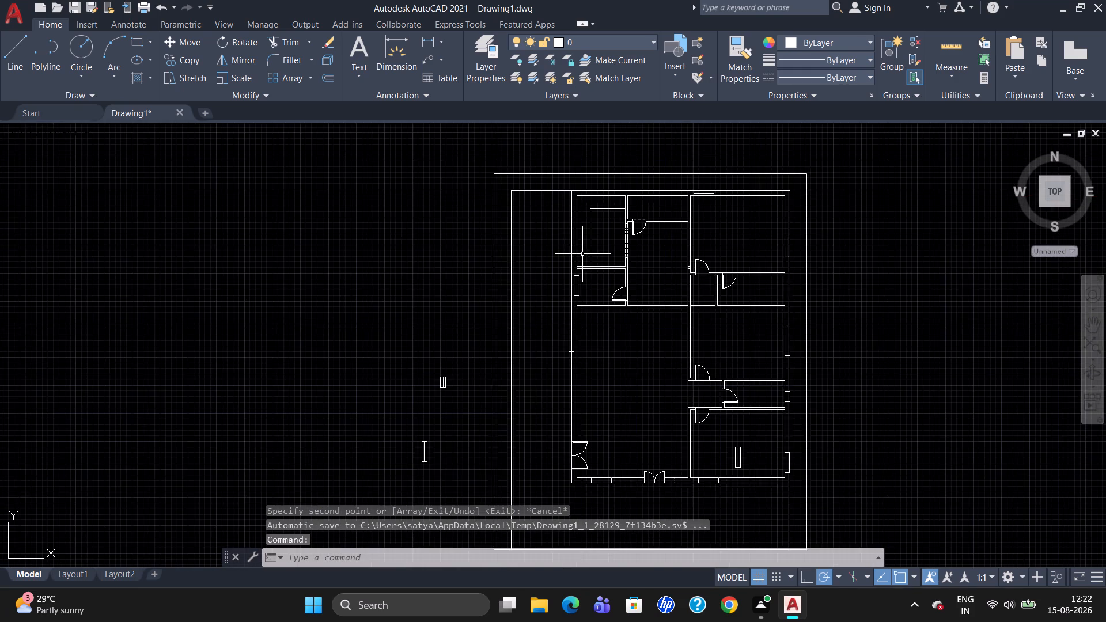
scroll(582, 254, "up", 1)
left_click(562, 218)
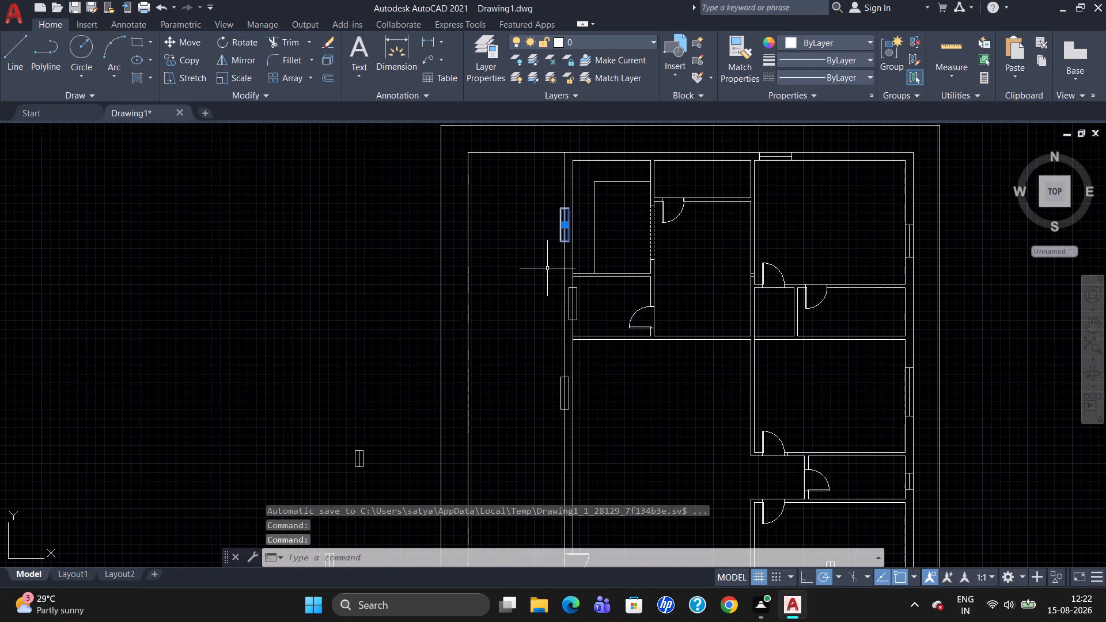
key("m")
key("Return")
scroll(558, 230, "up", 2)
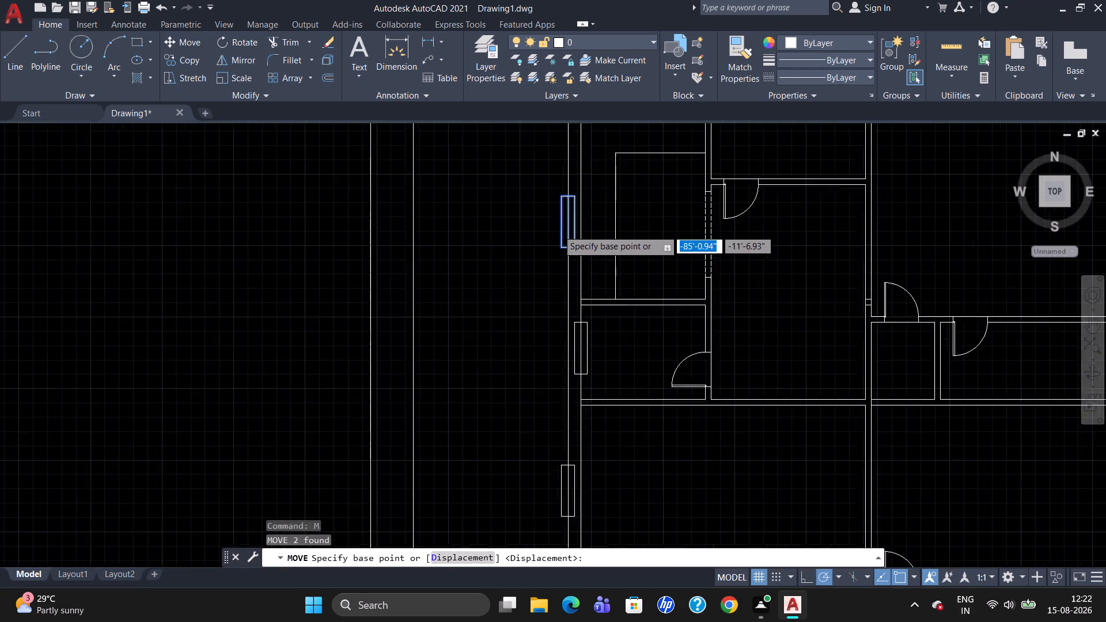
left_click(585, 180)
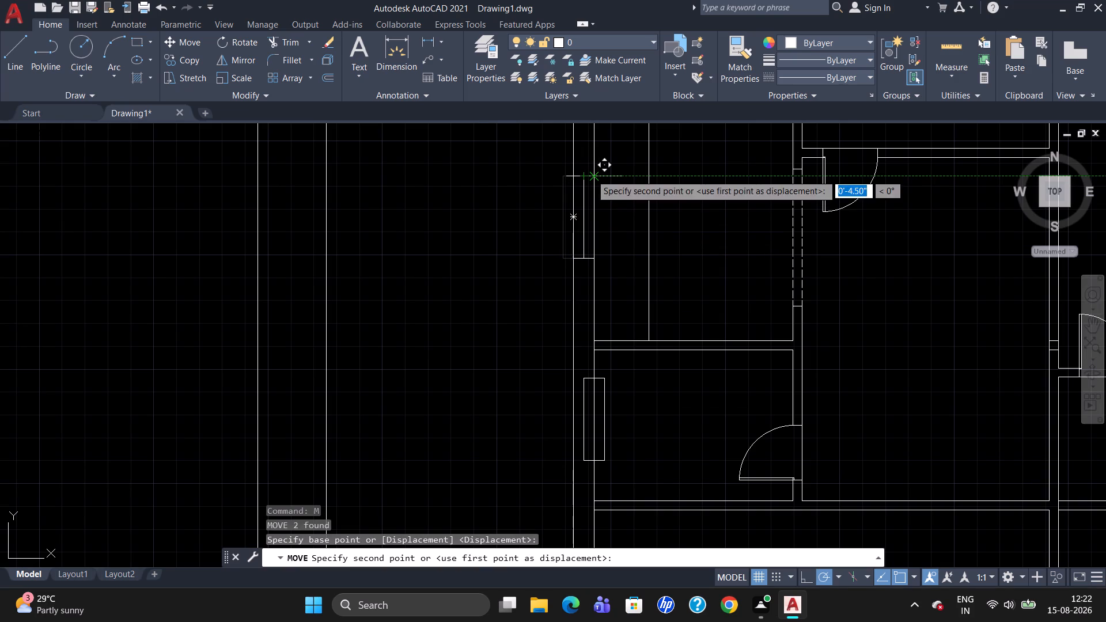
left_click(591, 174)
Move the window of the small room below the north-west room 4.5" west into the wall thickness.
scroll(610, 416, "down", 1)
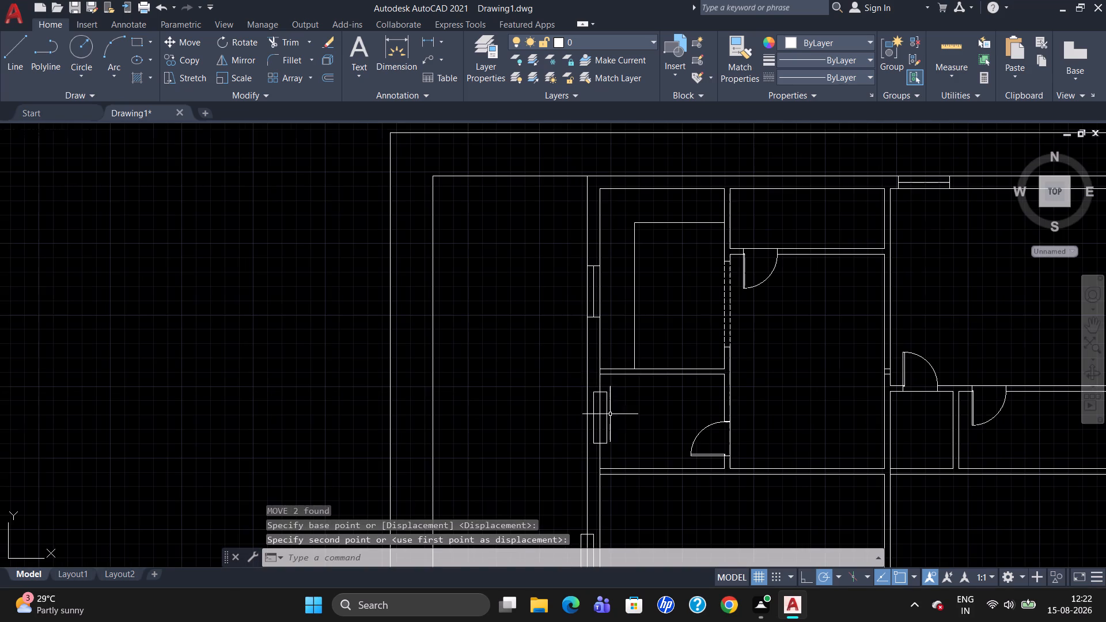
left_click(597, 391)
key("m")
key("Return")
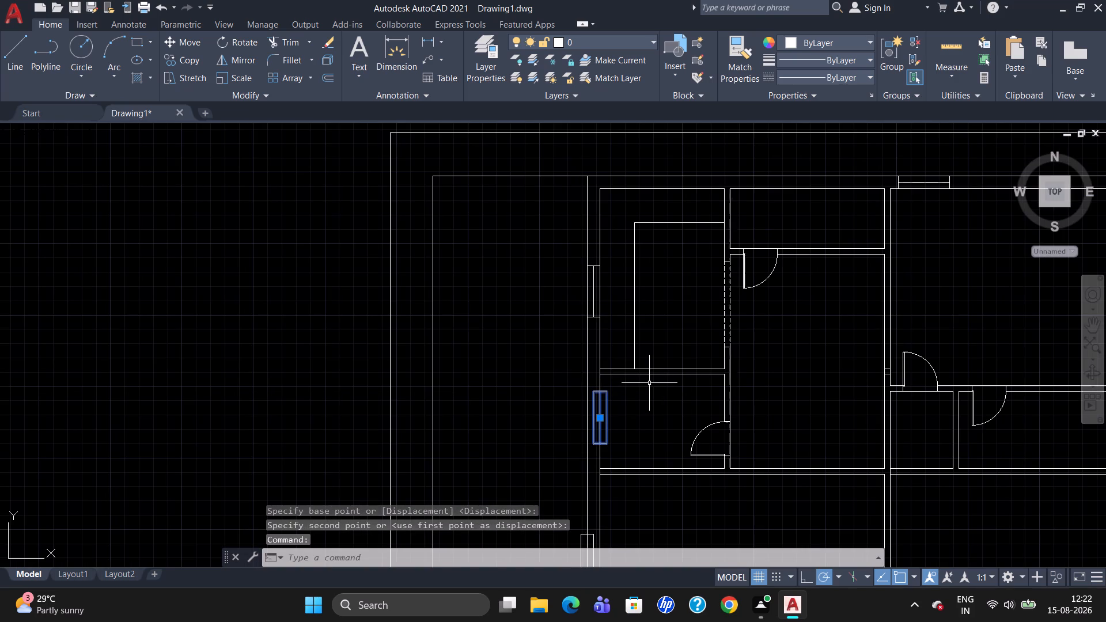
left_click(590, 393)
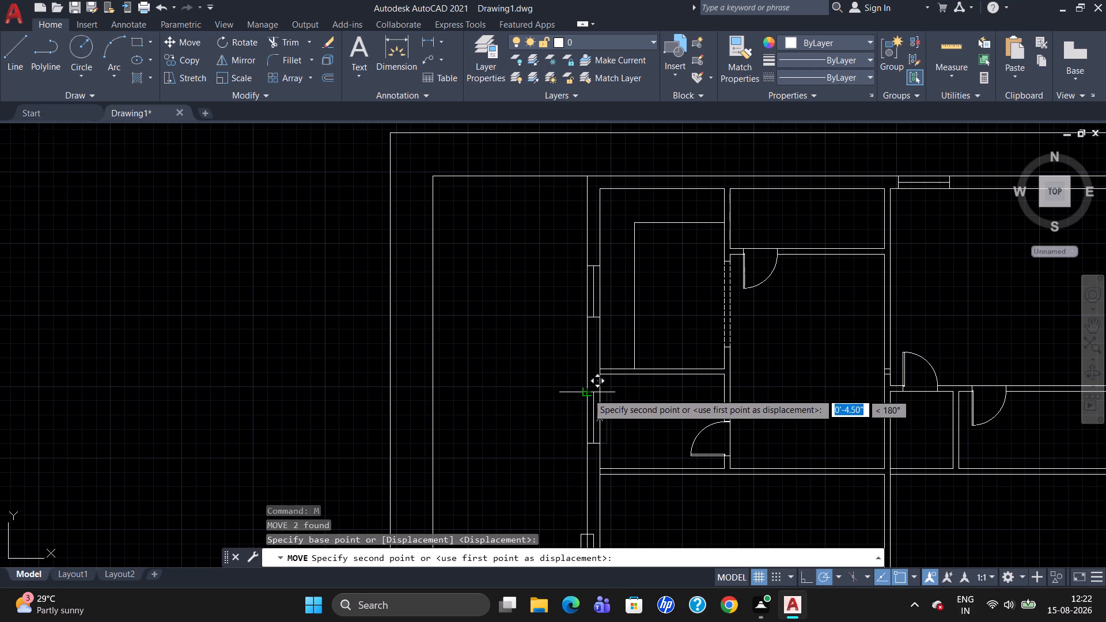
left_click(588, 393)
Move the large hall's west window 4.5" east so it sits within the wall thickness.
scroll(634, 428, "down", 2)
scroll(620, 519, "up", 3)
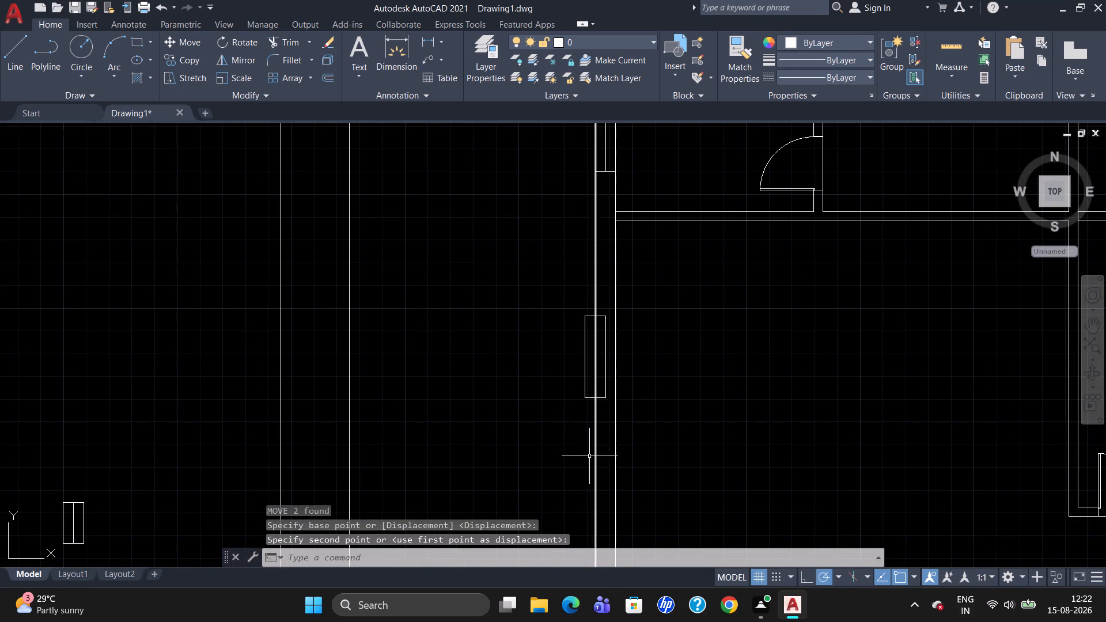
left_click(585, 316)
key("m")
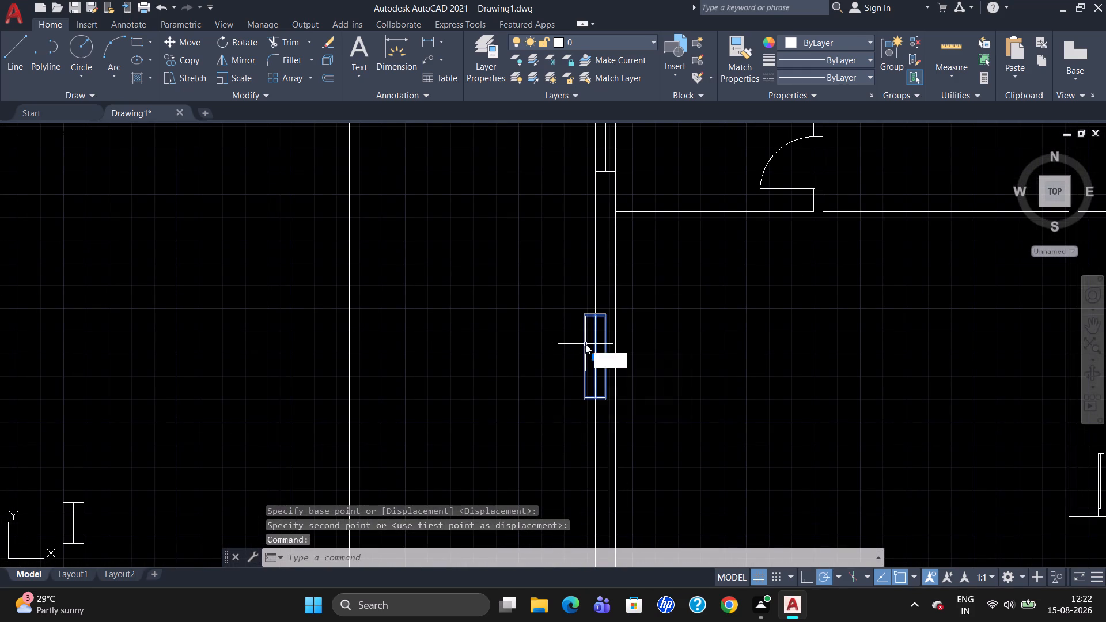
key("Return")
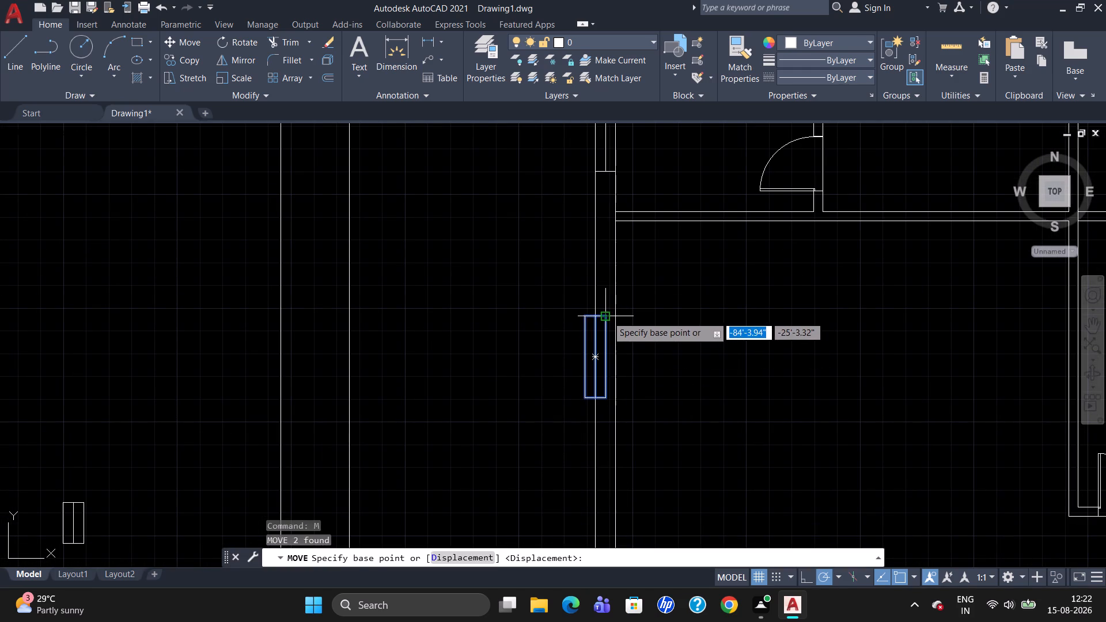
left_click(607, 316)
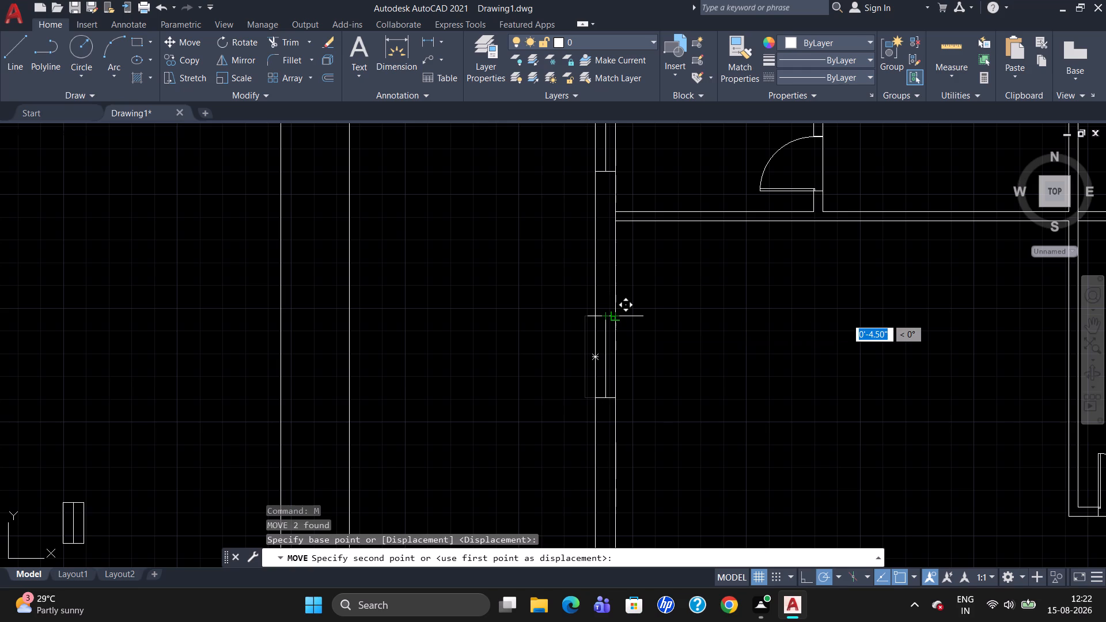
left_click(612, 318)
Draw a 54" by 4" horizontal rectangle in open space inside the central room south of the top-middle small room.
scroll(796, 331, "down", 3)
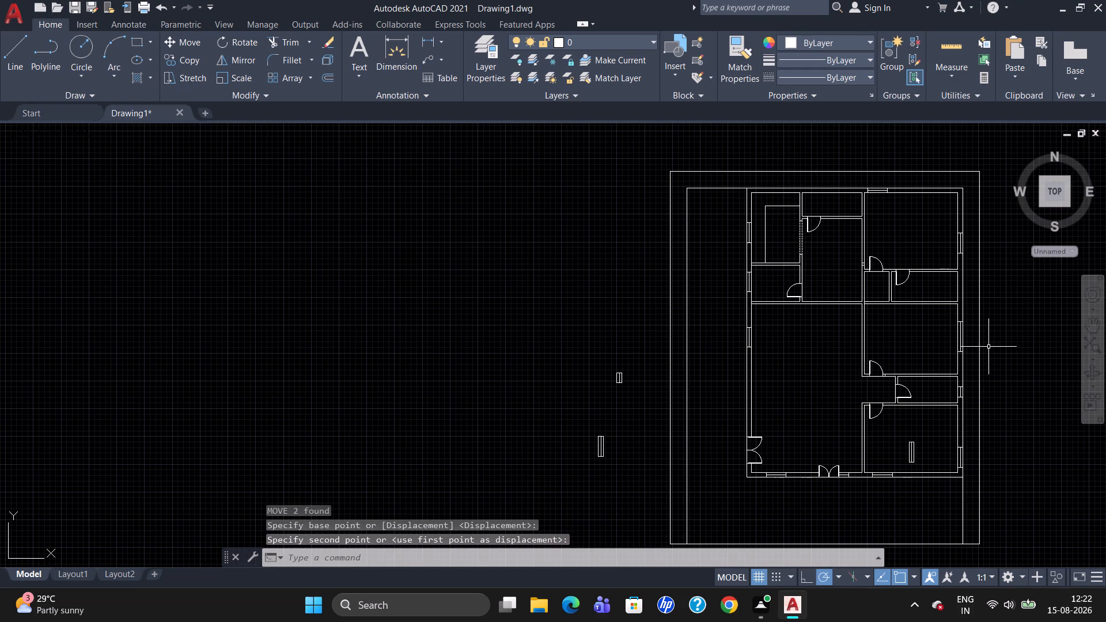
scroll(997, 409, "up", 1)
scroll(957, 329, "down", 1)
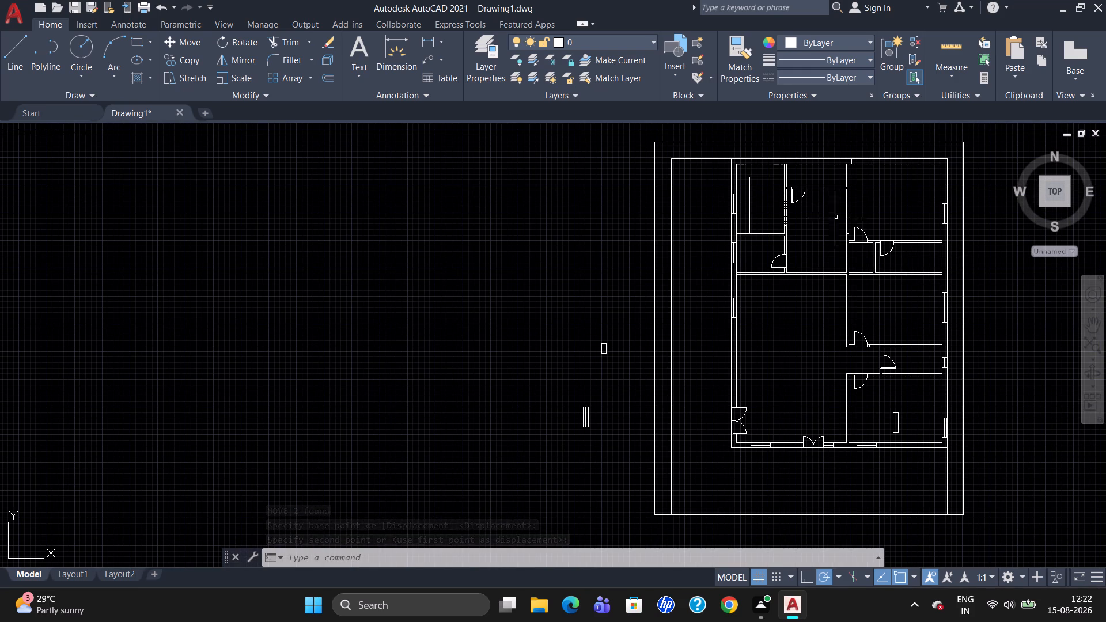
scroll(830, 211, "up", 2)
scroll(833, 200, "down", 2)
scroll(820, 165, "up", 2)
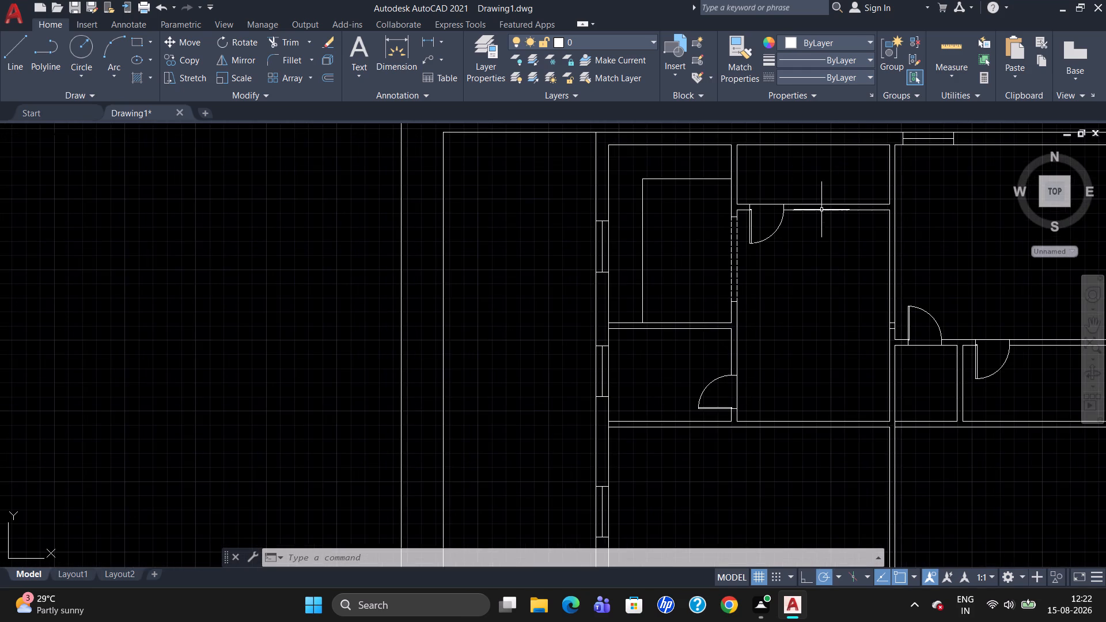
scroll(810, 301, "up", 1)
type("rec")
key("Return")
left_click(754, 294)
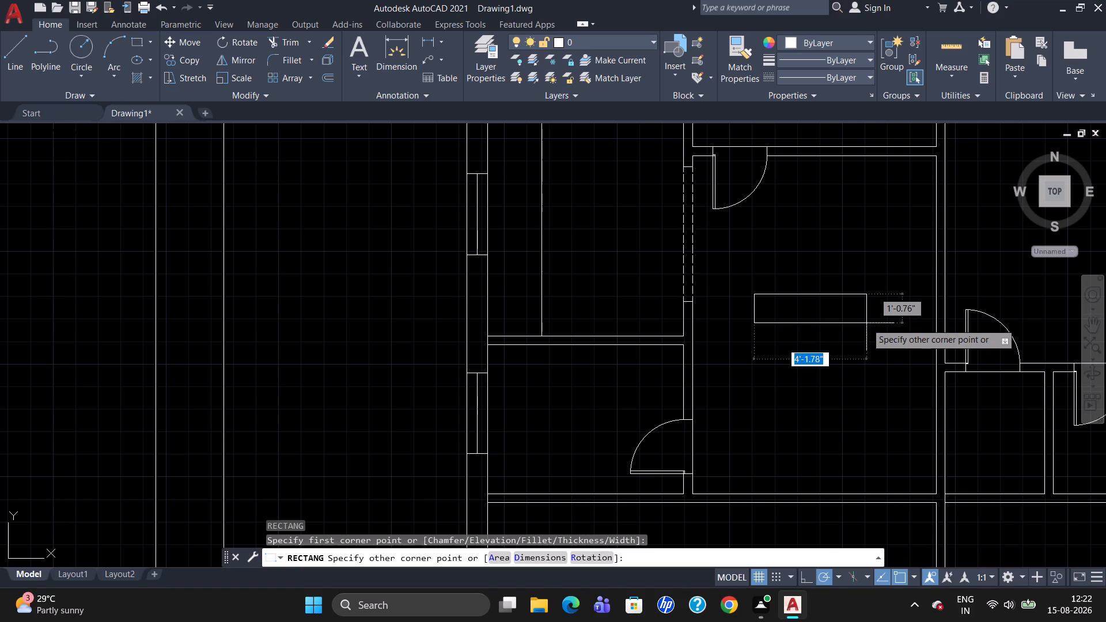
type("54")
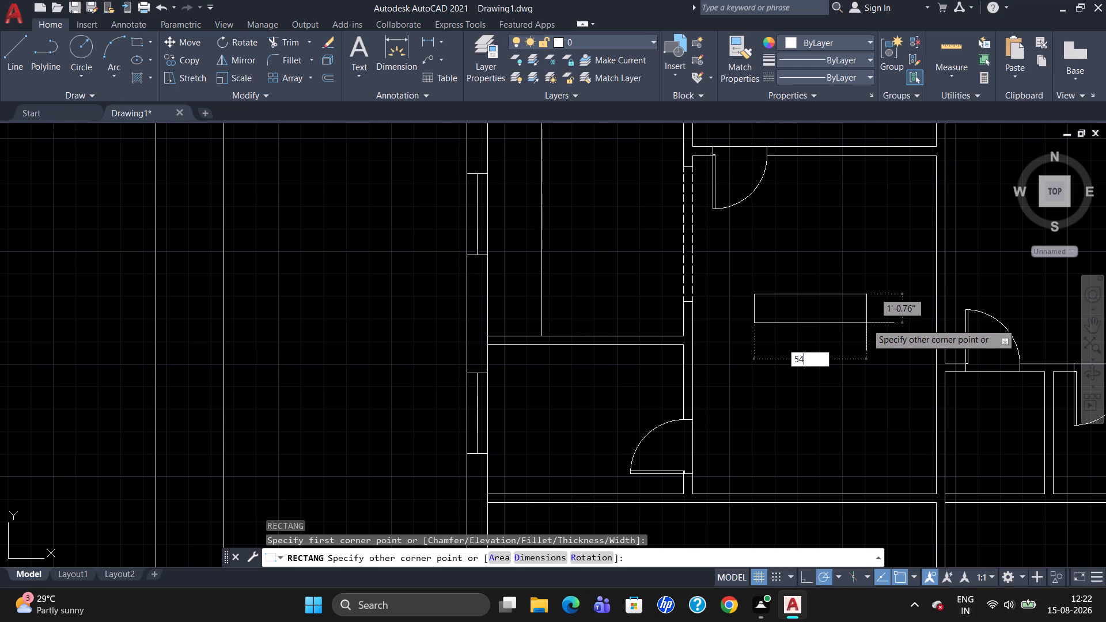
key("shift+quotedbl")
key("Tab")
key("4")
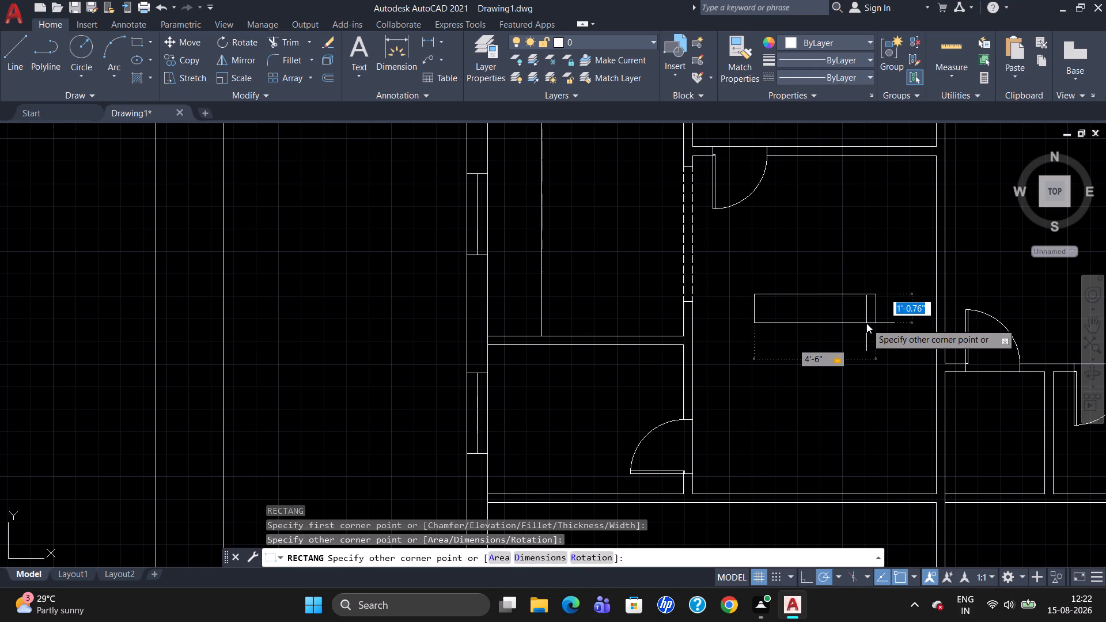
key("shift+quotedbl")
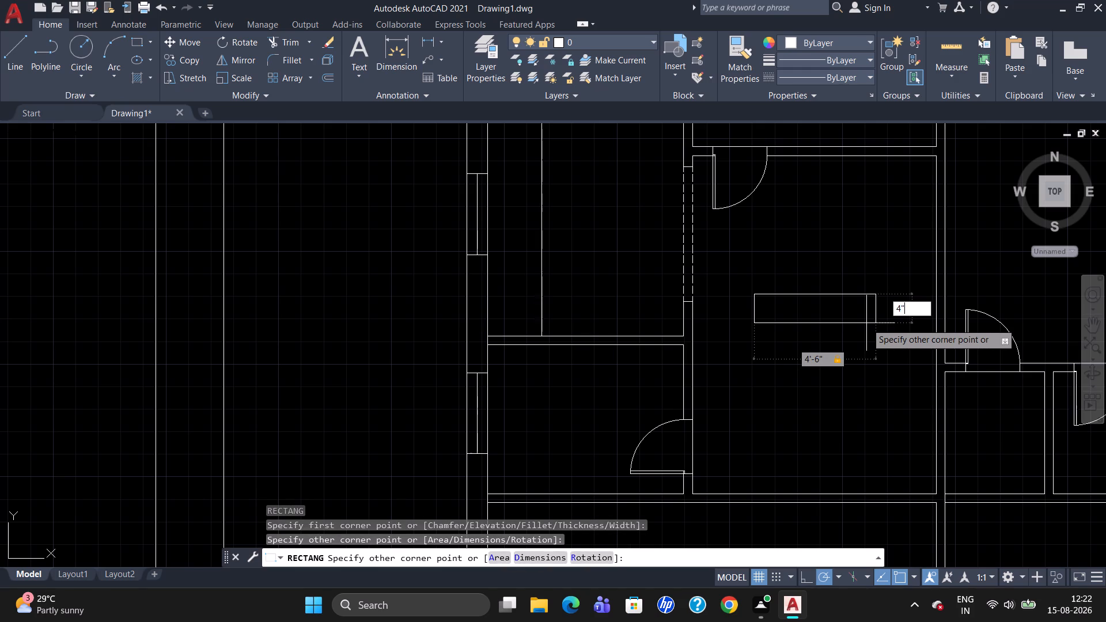
key("Return")
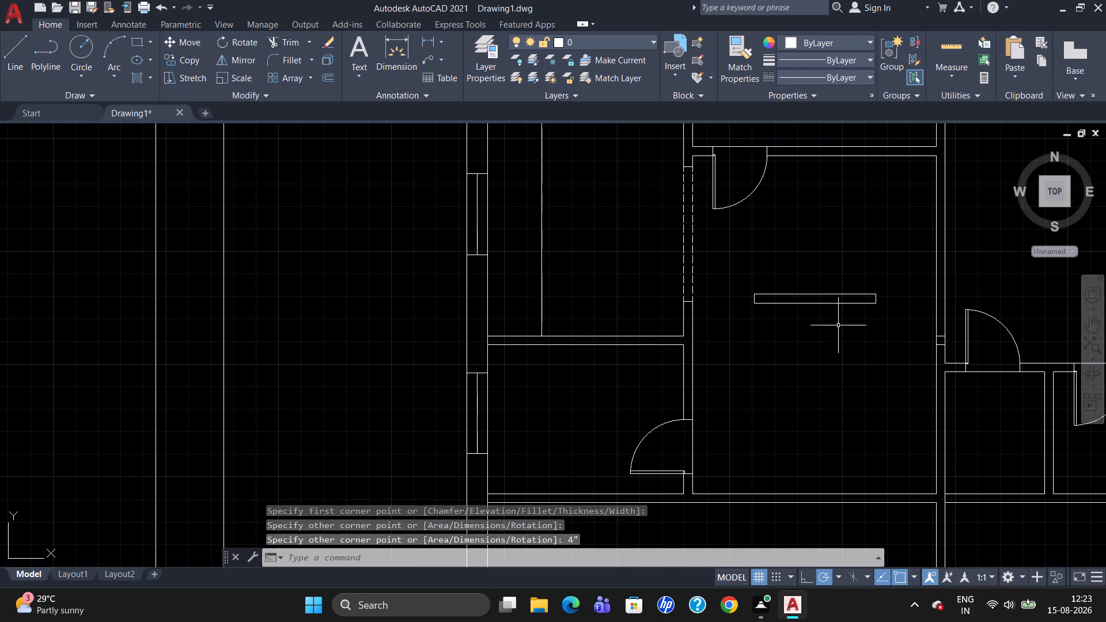
Draw a lengthwise centre line through the new rectangle, starting at the midpoint between its two east corners and ending at its west edge.
scroll(839, 304, "up", 1)
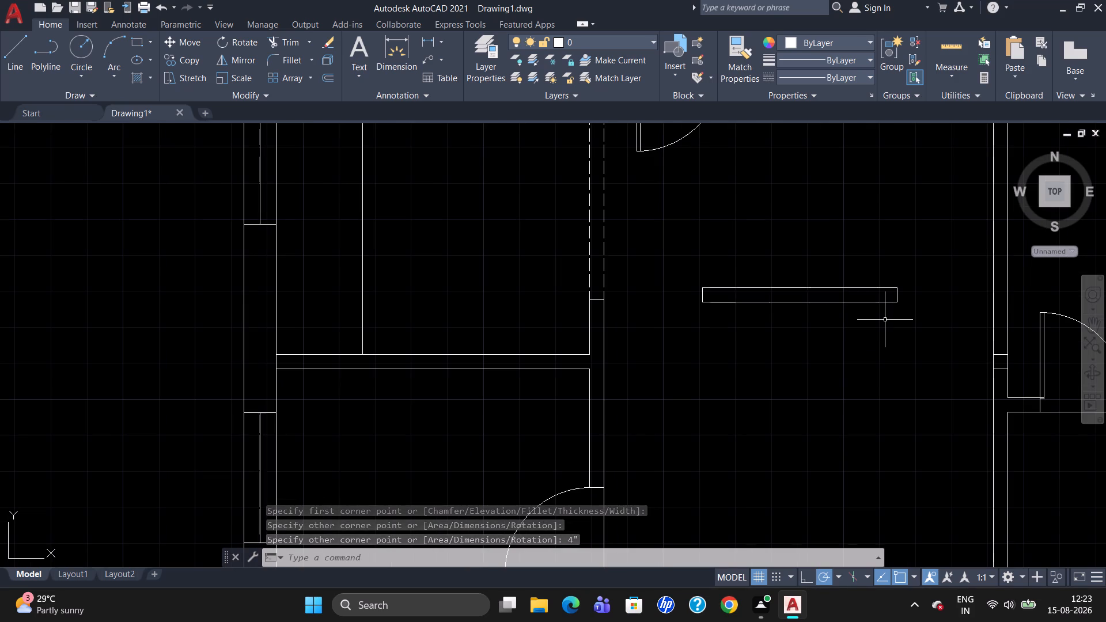
key("l")
key("Return")
key("m")
type("2p")
key("Return")
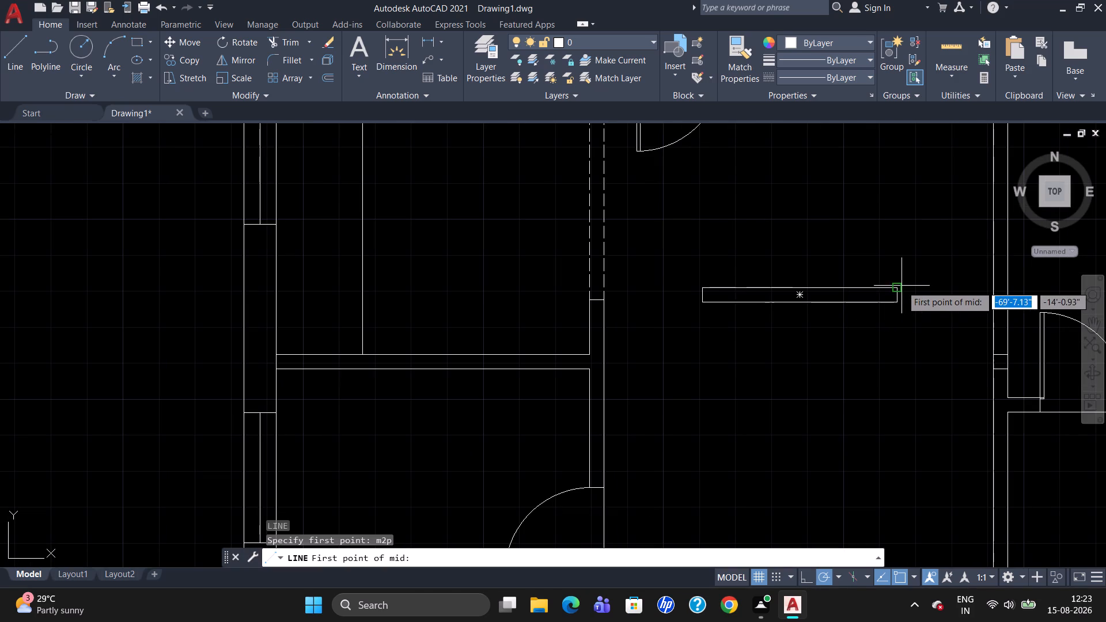
left_click(902, 286)
left_click(899, 304)
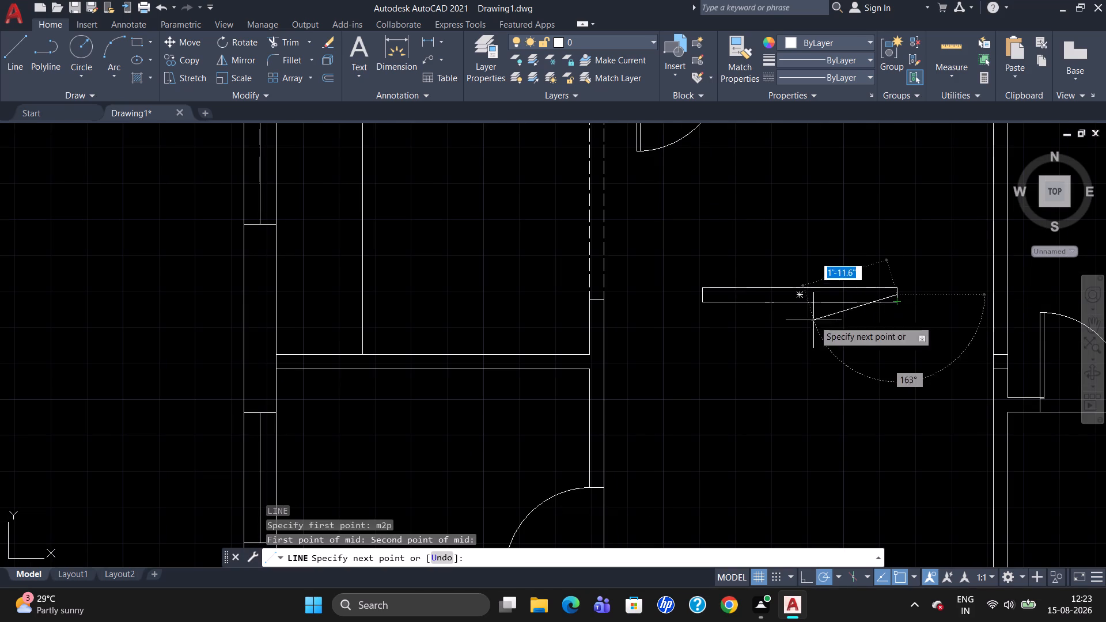
left_click(704, 292)
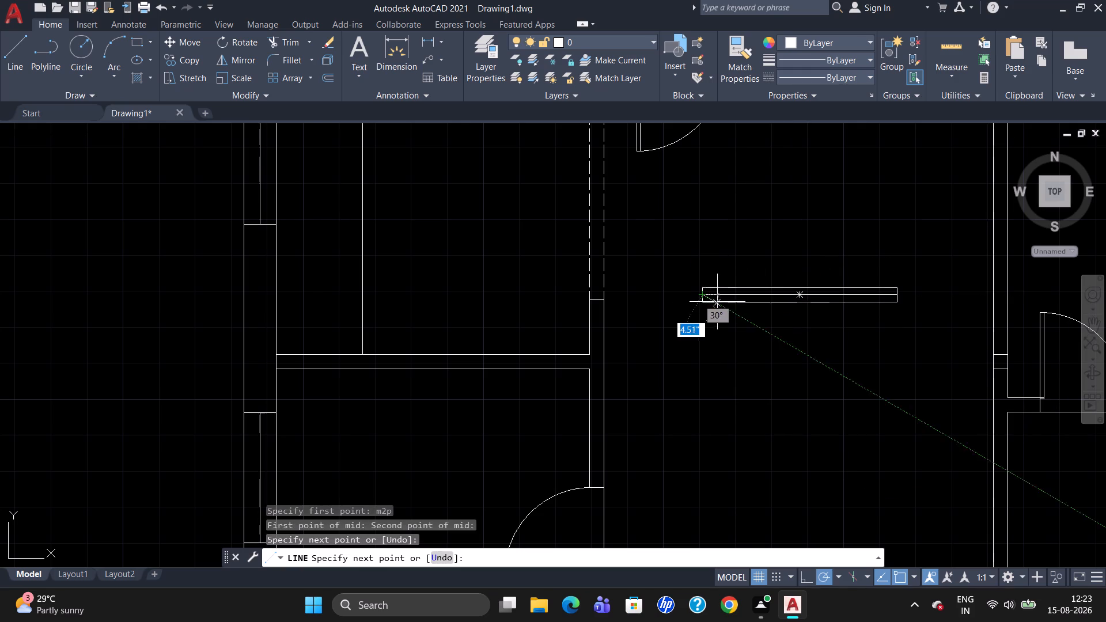
key("Escape")
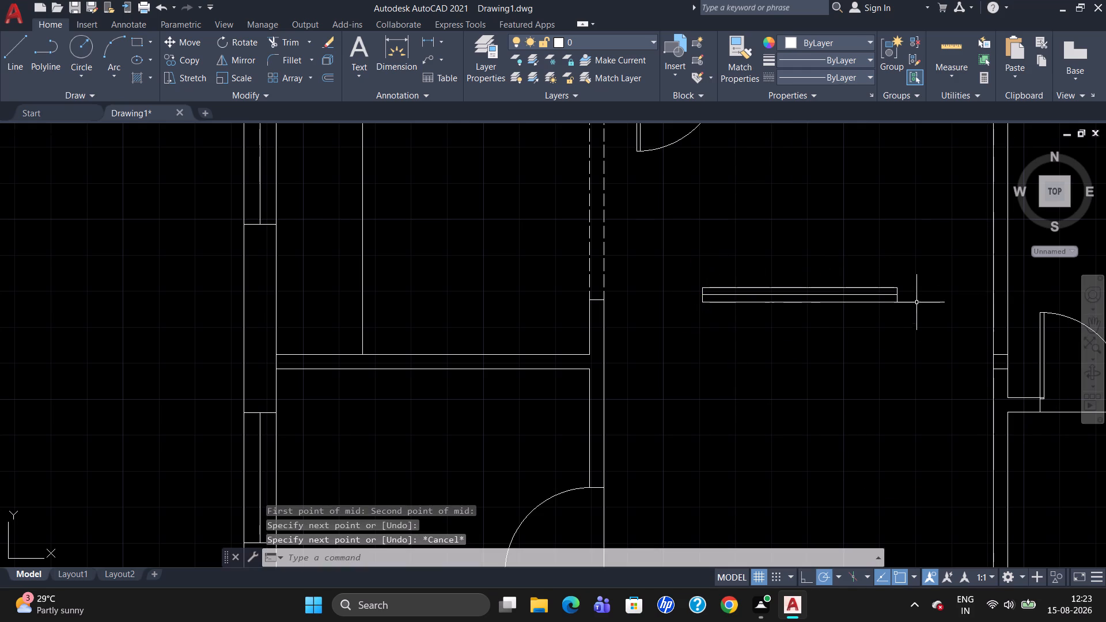
Group the 54" rectangle and its centre line into one window symbol.
left_click_drag(916, 325, 762, 310)
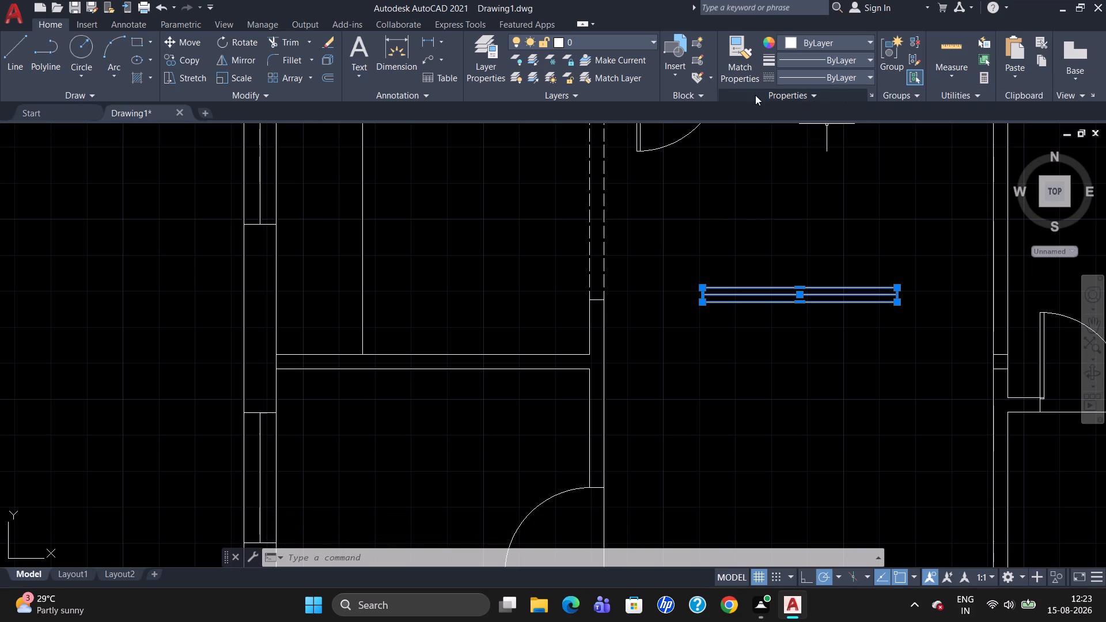
left_click(895, 61)
scroll(880, 262, "down", 2)
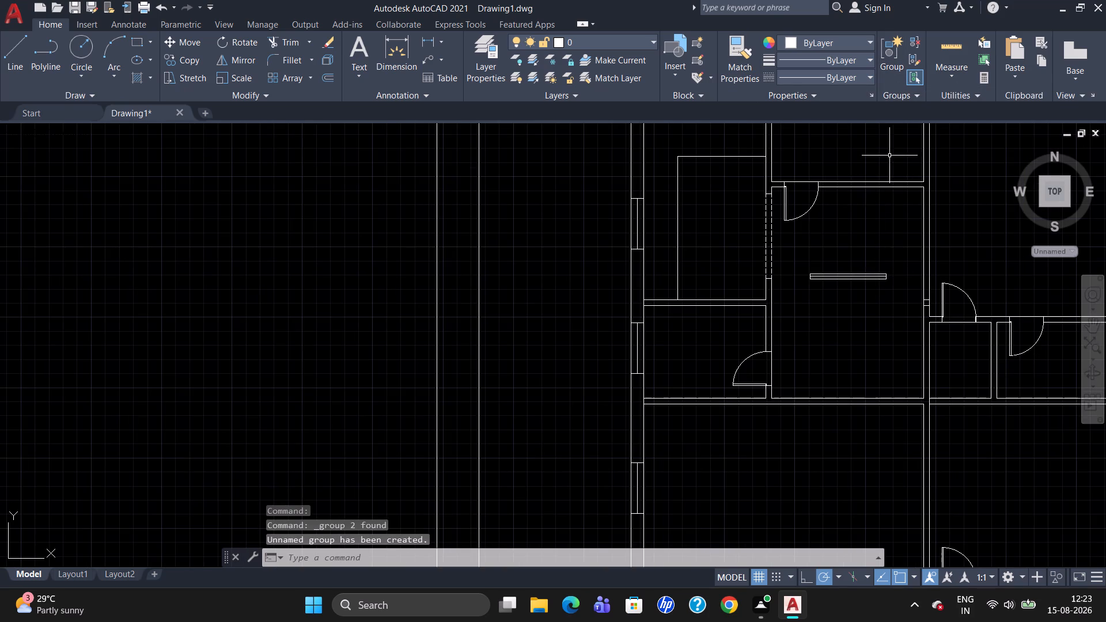
scroll(890, 155, "up", 1)
left_click(822, 348)
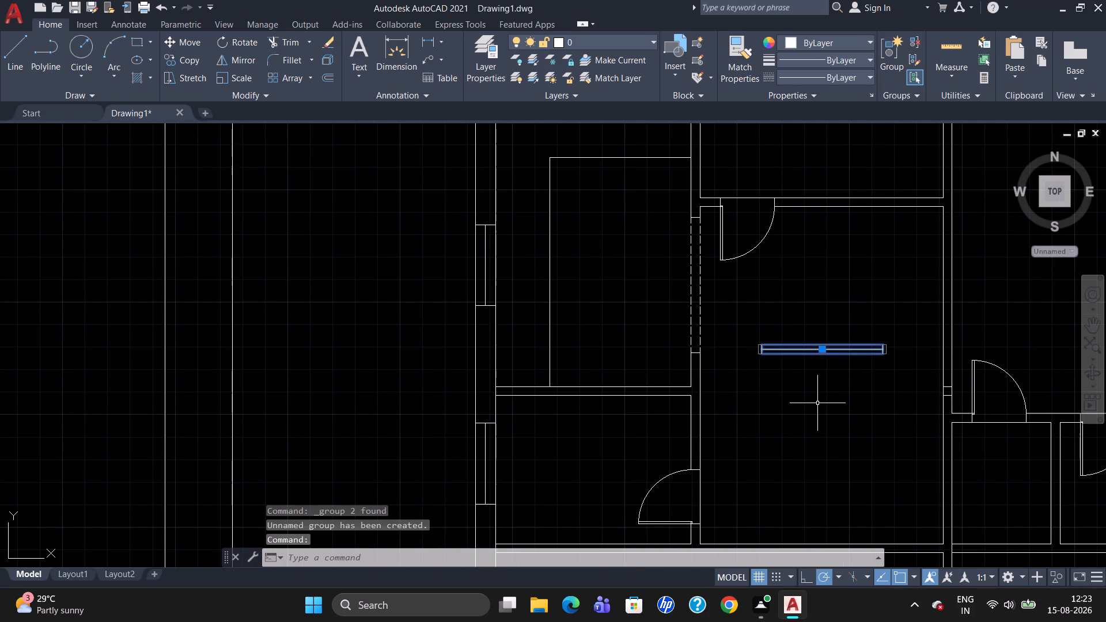
scroll(836, 393, "up", 1)
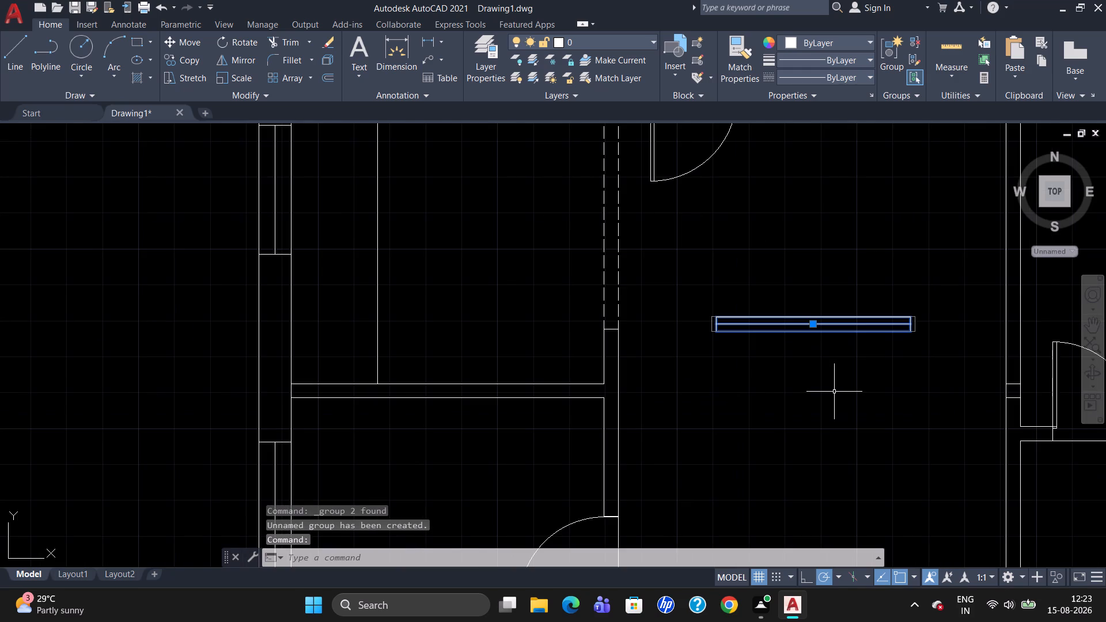
key("Escape")
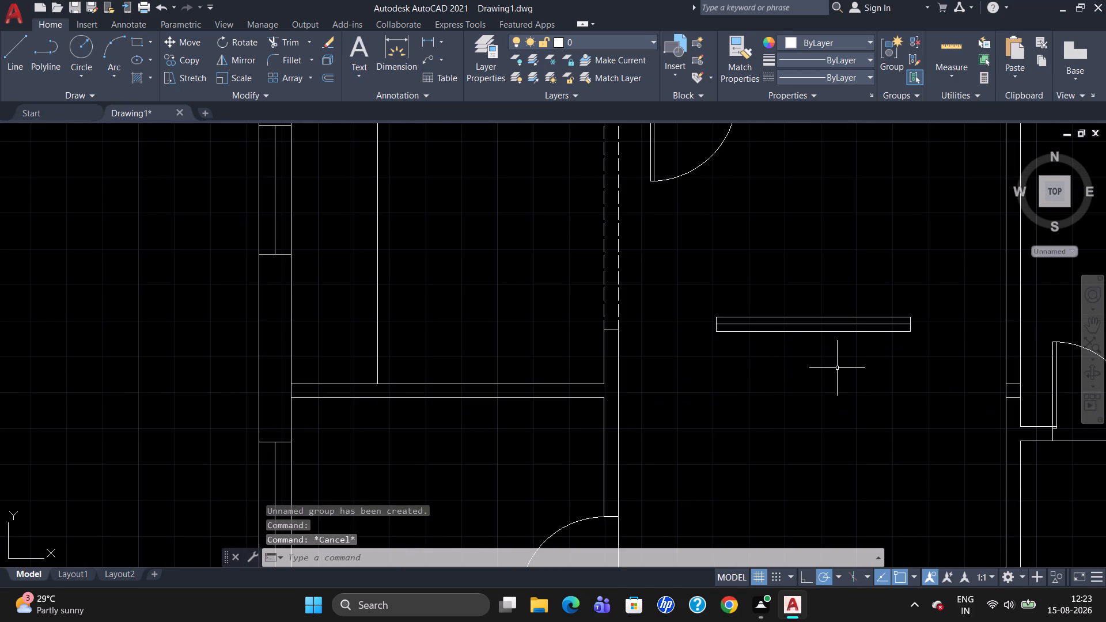
Copy the 54" window symbol by its centre onto the south face of the central room's north wall, east of the door.
left_click_drag(927, 350, 807, 341)
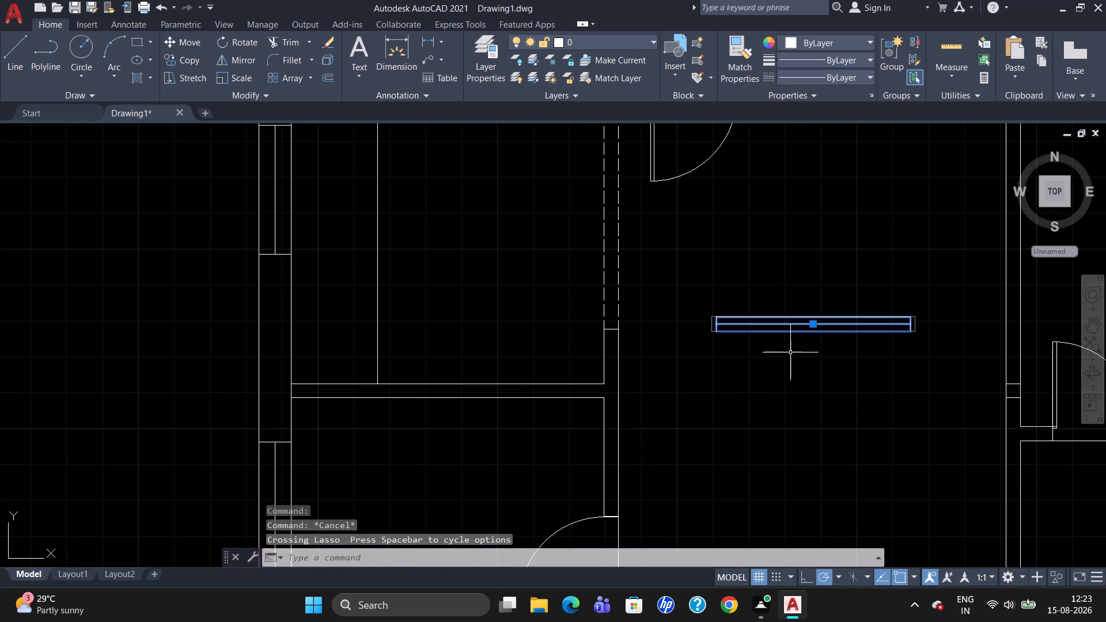
scroll(850, 337, "up", 2)
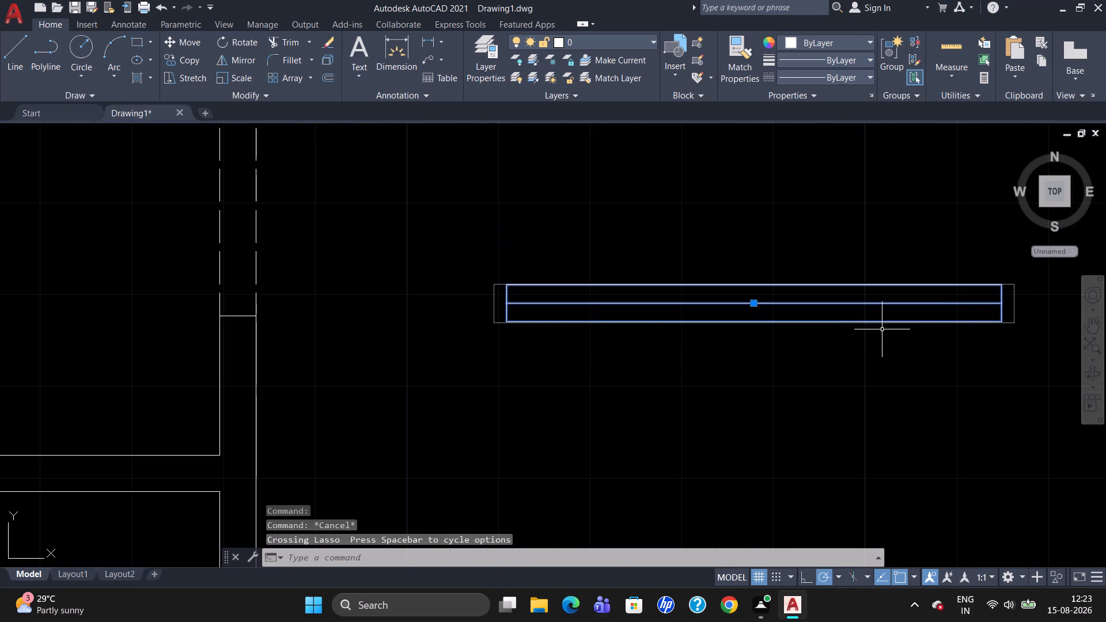
scroll(840, 304, "down", 2)
scroll(859, 224, "down", 2)
scroll(874, 170, "up", 1)
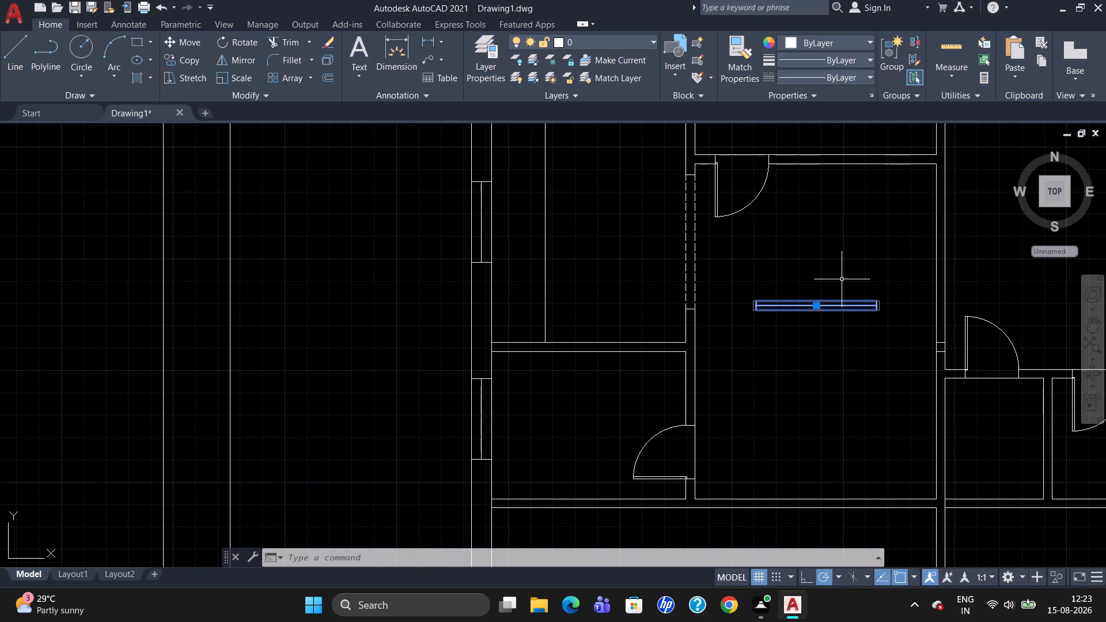
type("co")
key("Return")
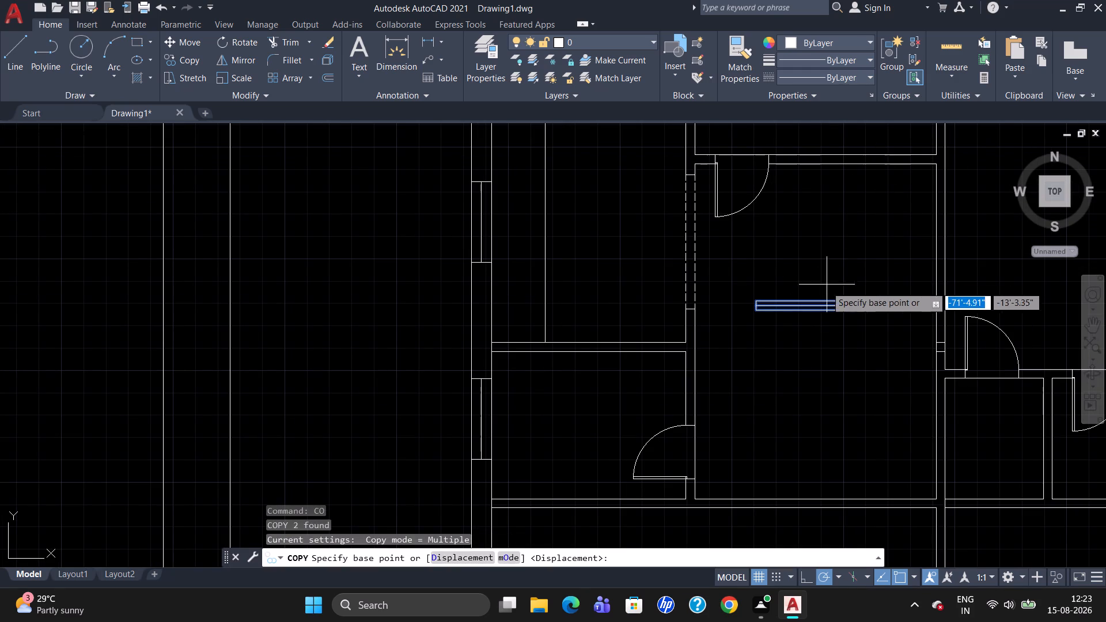
left_click(819, 302)
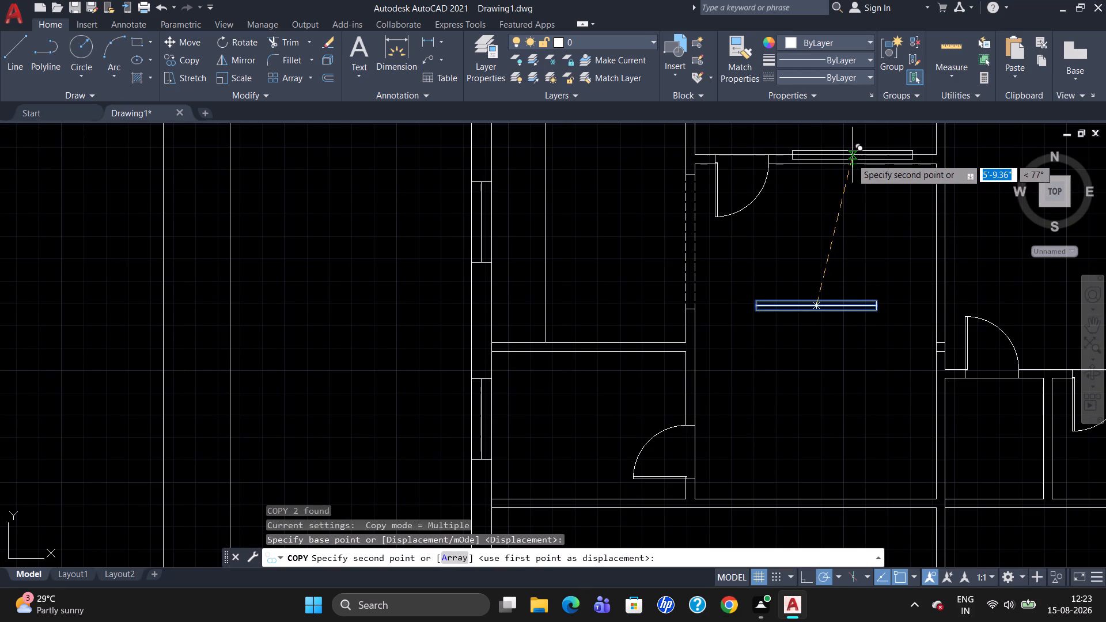
left_click(851, 159)
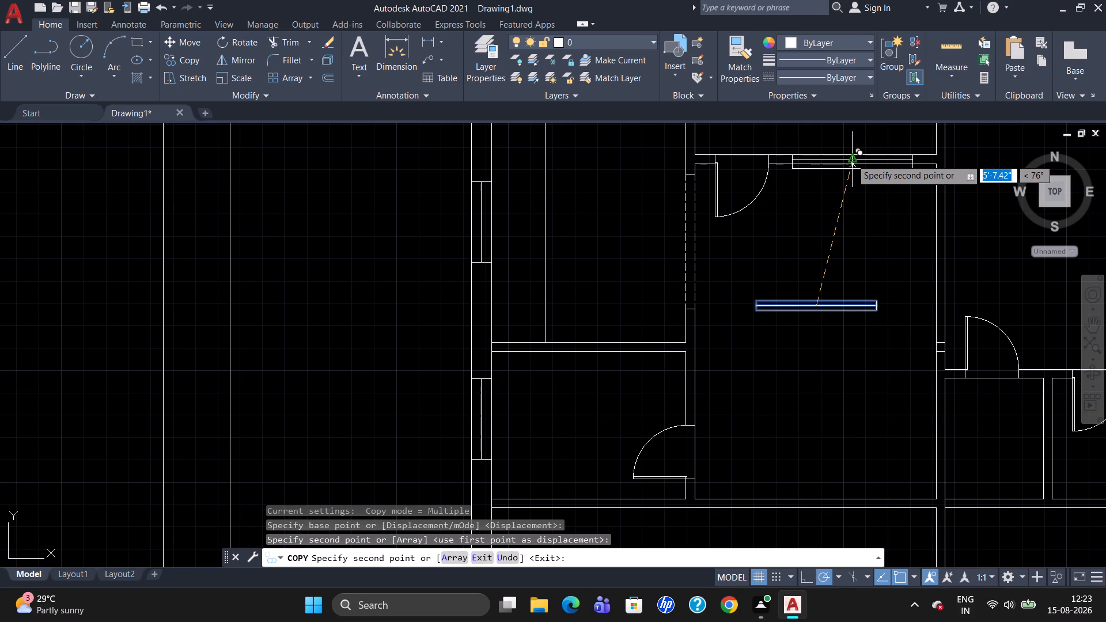
key("Escape")
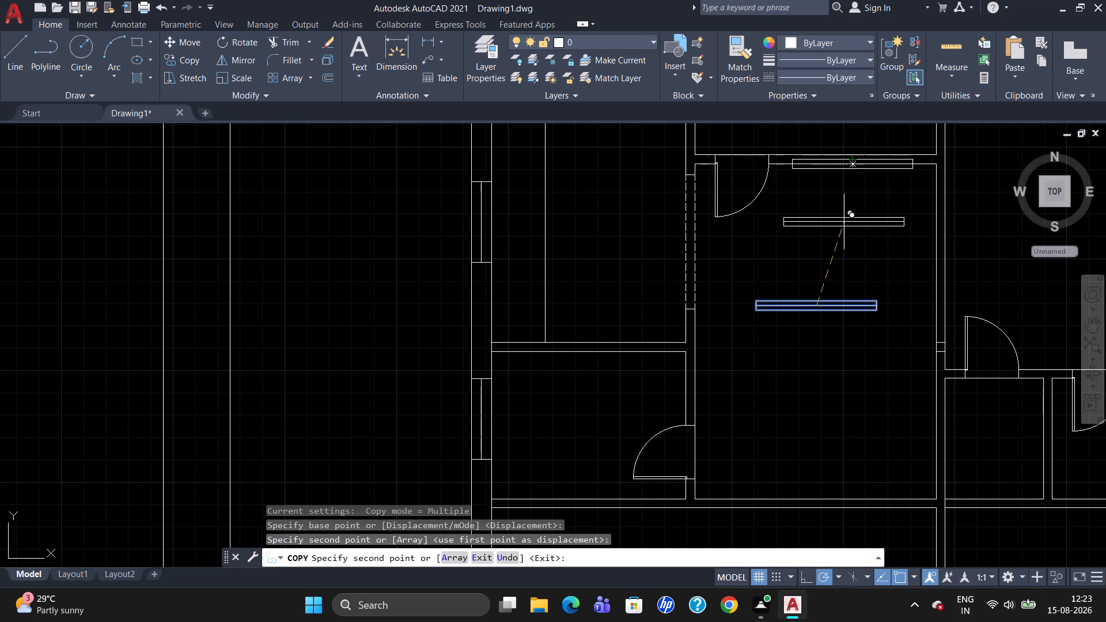
Delete the original 54" window symbol left in the middle of the central room.
left_click_drag(888, 300, 745, 363)
key("Delete")
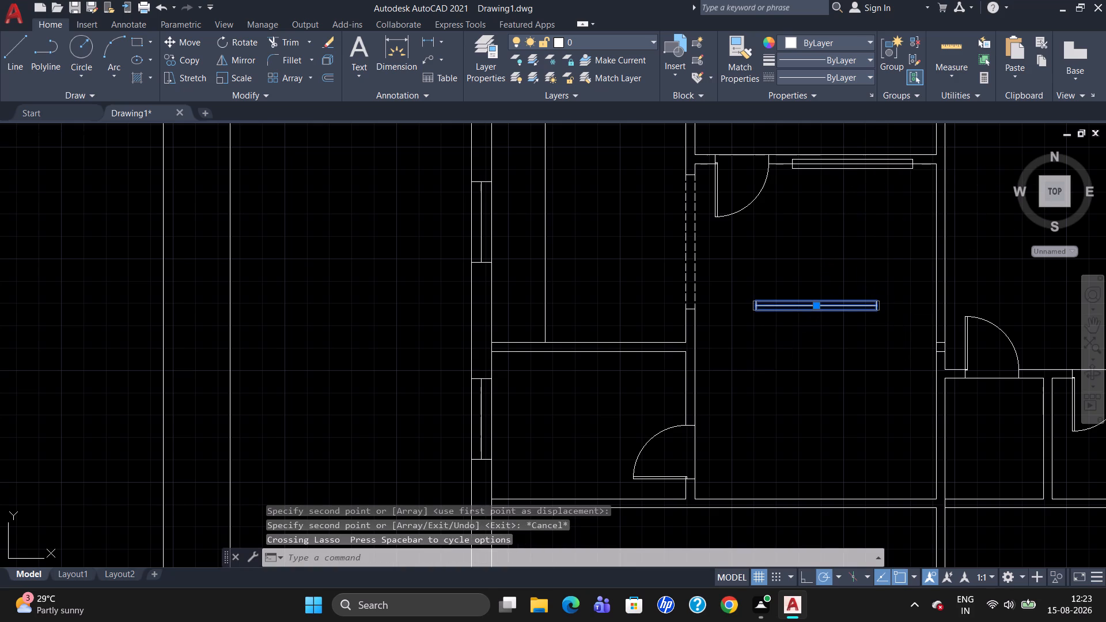
Move the copied window 2" north so it fits between the two faces of the central room's north wall.
scroll(813, 172, "up", 1)
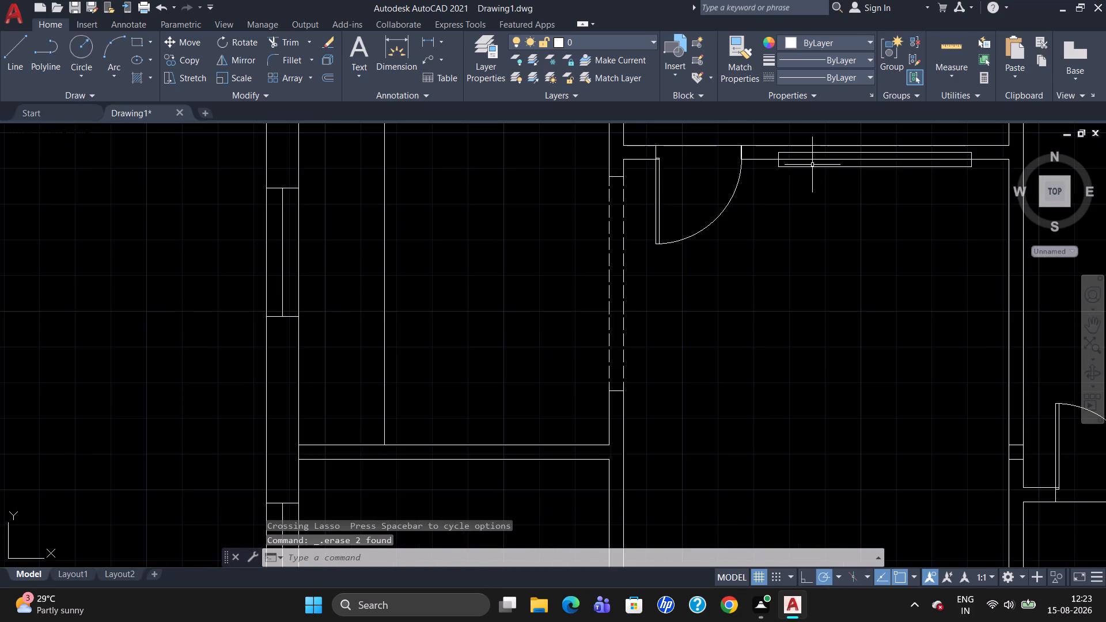
scroll(820, 150, "down", 1)
left_click(803, 151)
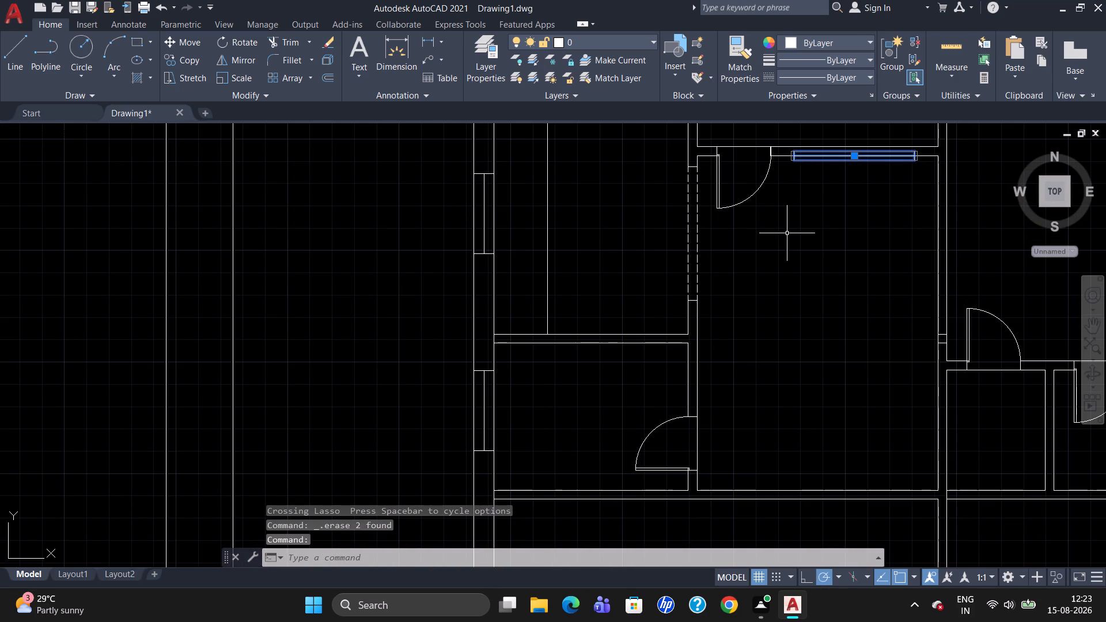
key("m")
key("Return")
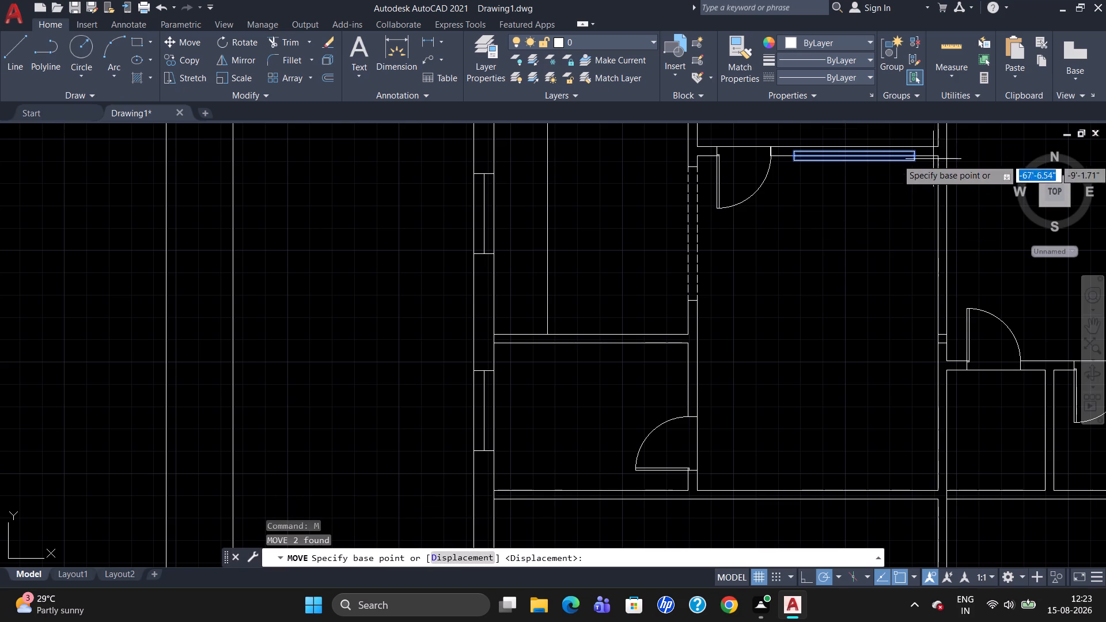
scroll(925, 128, "up", 2)
left_click(892, 185)
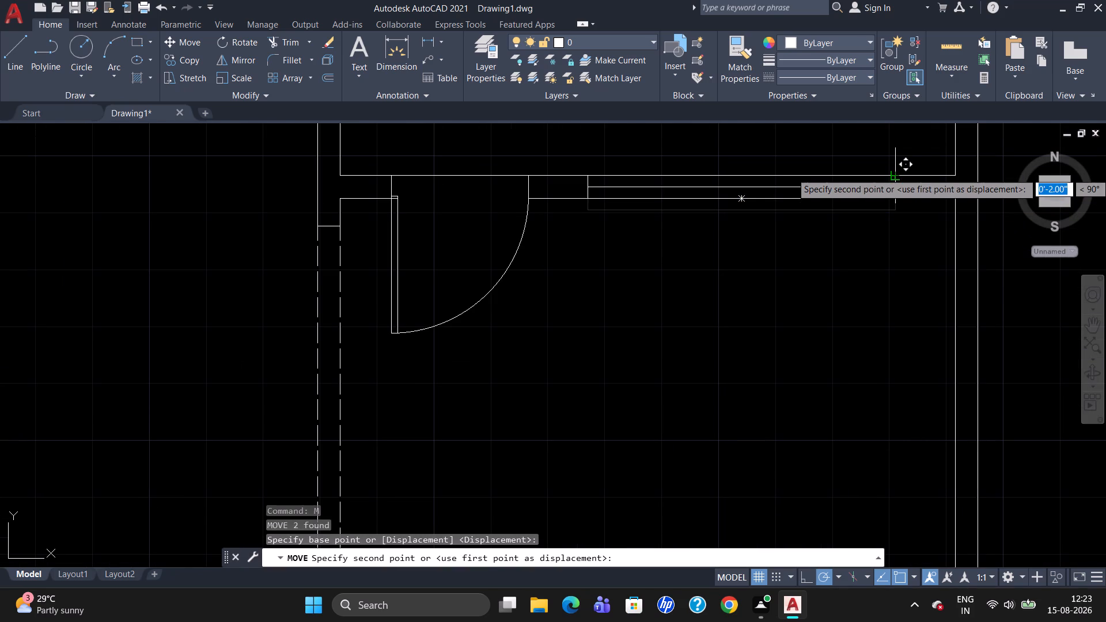
left_click(896, 173)
scroll(849, 262, "down", 2)
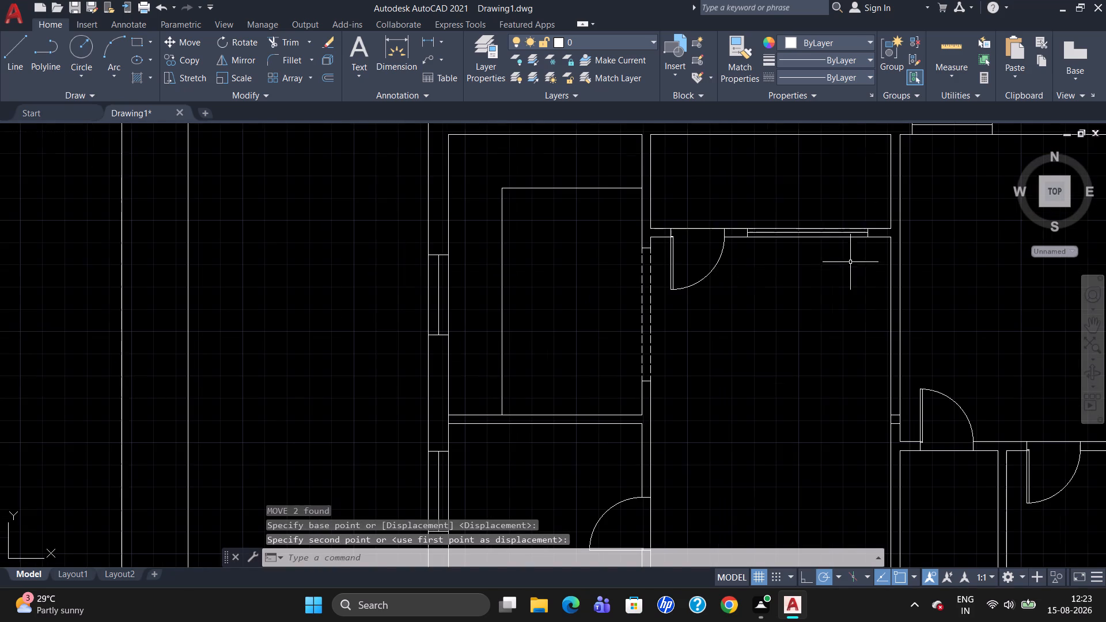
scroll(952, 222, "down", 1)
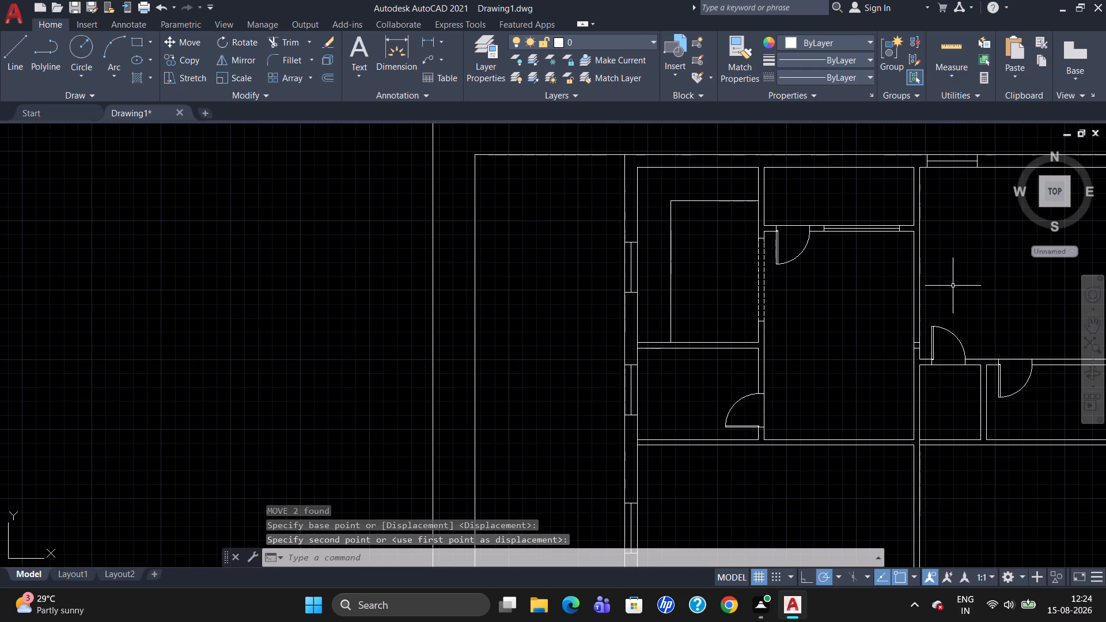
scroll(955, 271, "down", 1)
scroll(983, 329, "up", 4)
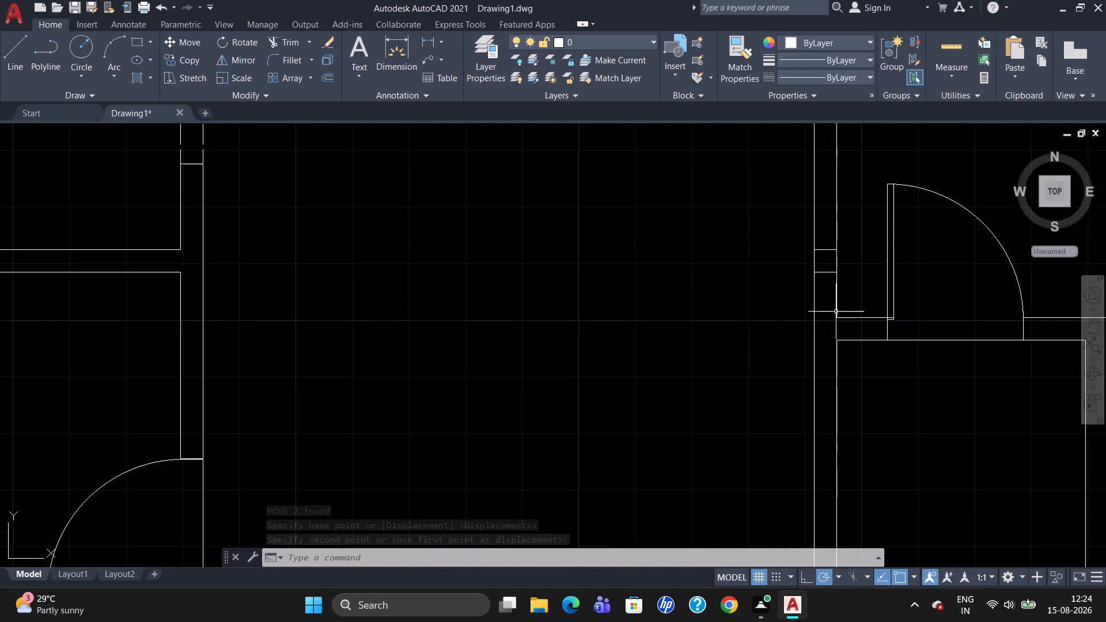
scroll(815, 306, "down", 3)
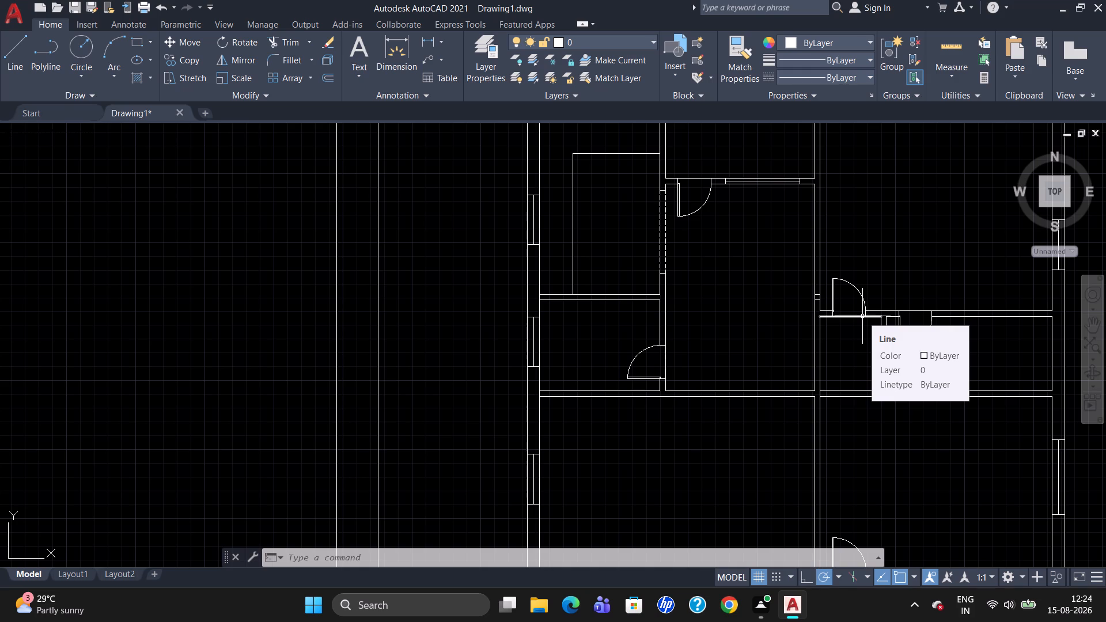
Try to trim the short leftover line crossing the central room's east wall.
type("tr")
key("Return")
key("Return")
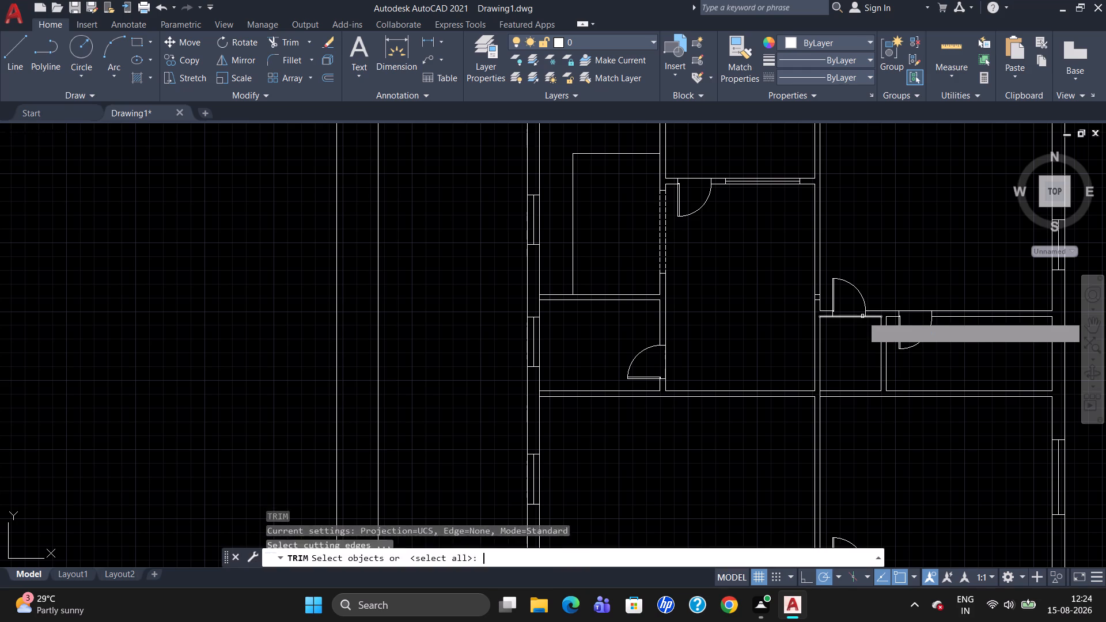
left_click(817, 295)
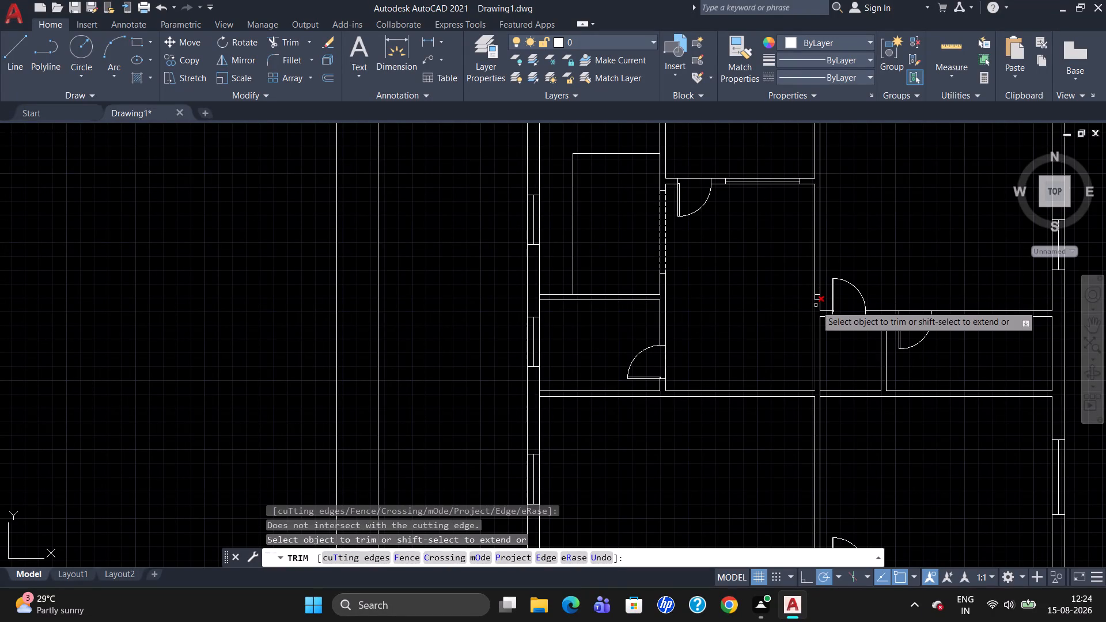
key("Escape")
Delete the two short leftover lines crossing the central room's east wall, beside the northeast room's door.
scroll(821, 301, "up", 1)
left_click(815, 292)
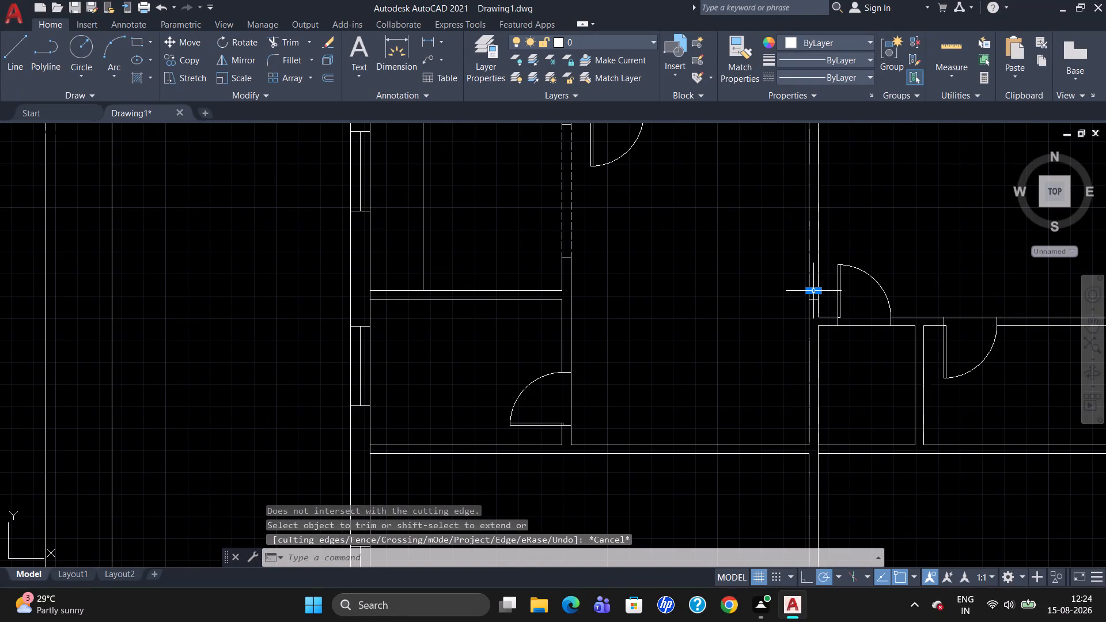
left_click(812, 301)
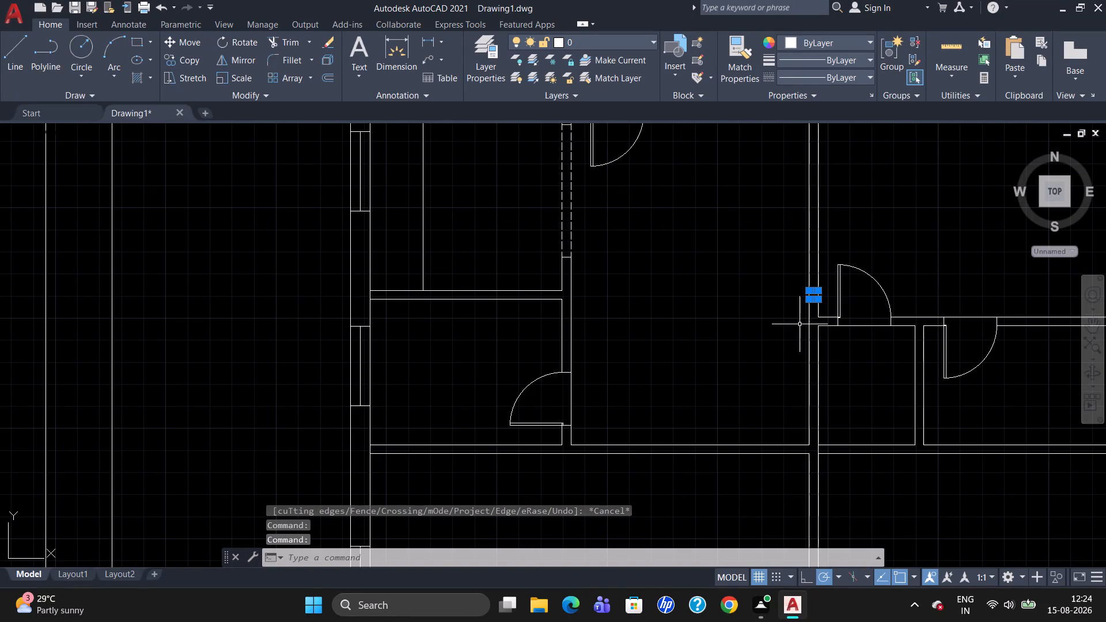
key("Delete")
key("Escape")
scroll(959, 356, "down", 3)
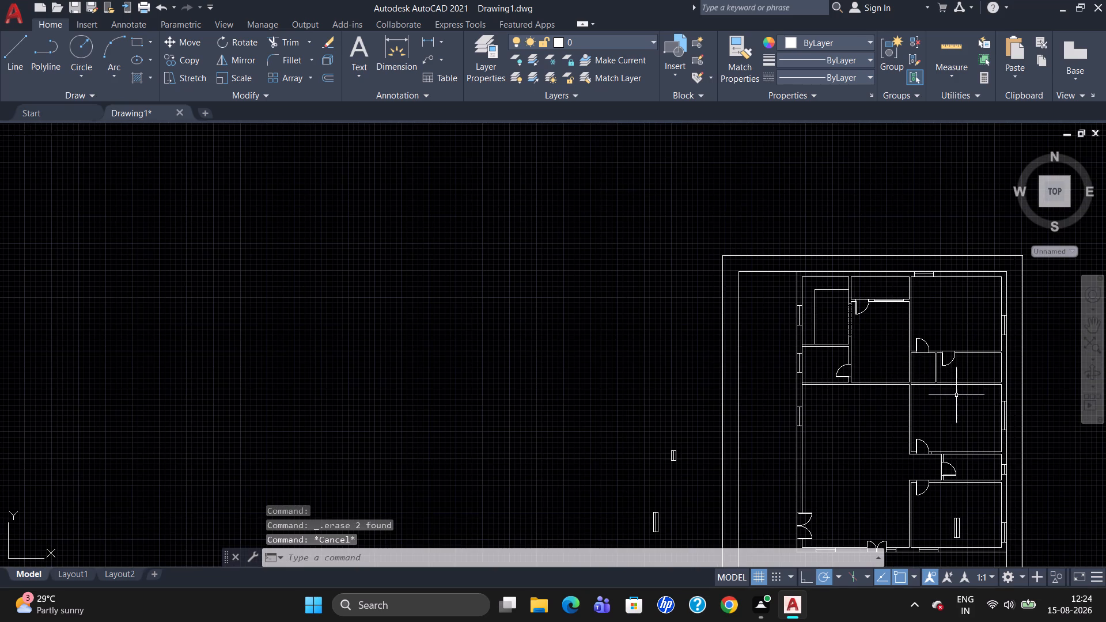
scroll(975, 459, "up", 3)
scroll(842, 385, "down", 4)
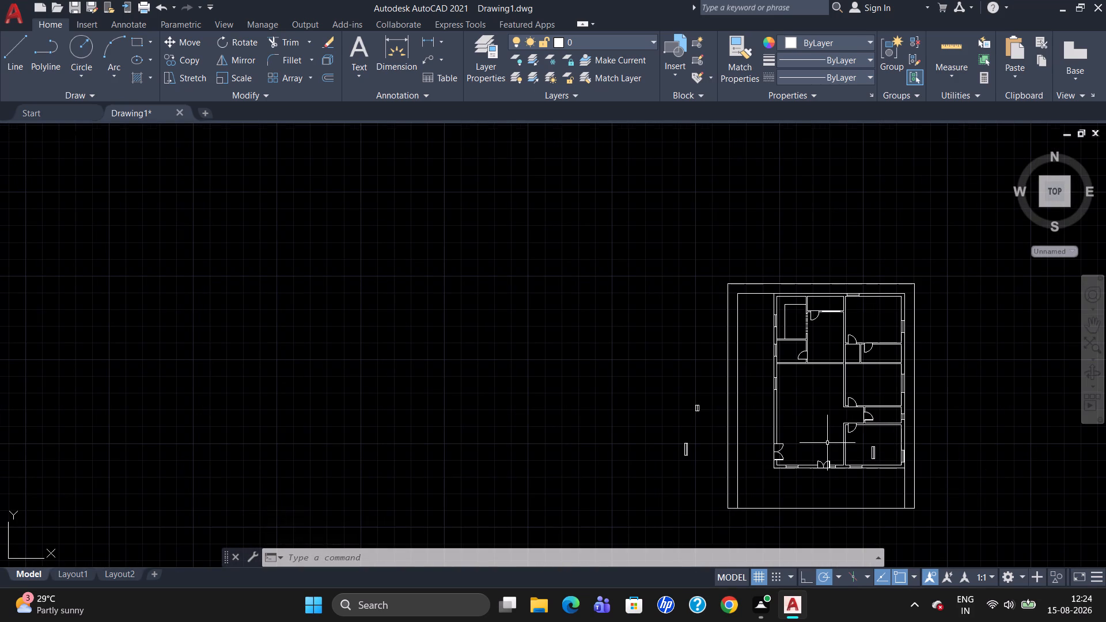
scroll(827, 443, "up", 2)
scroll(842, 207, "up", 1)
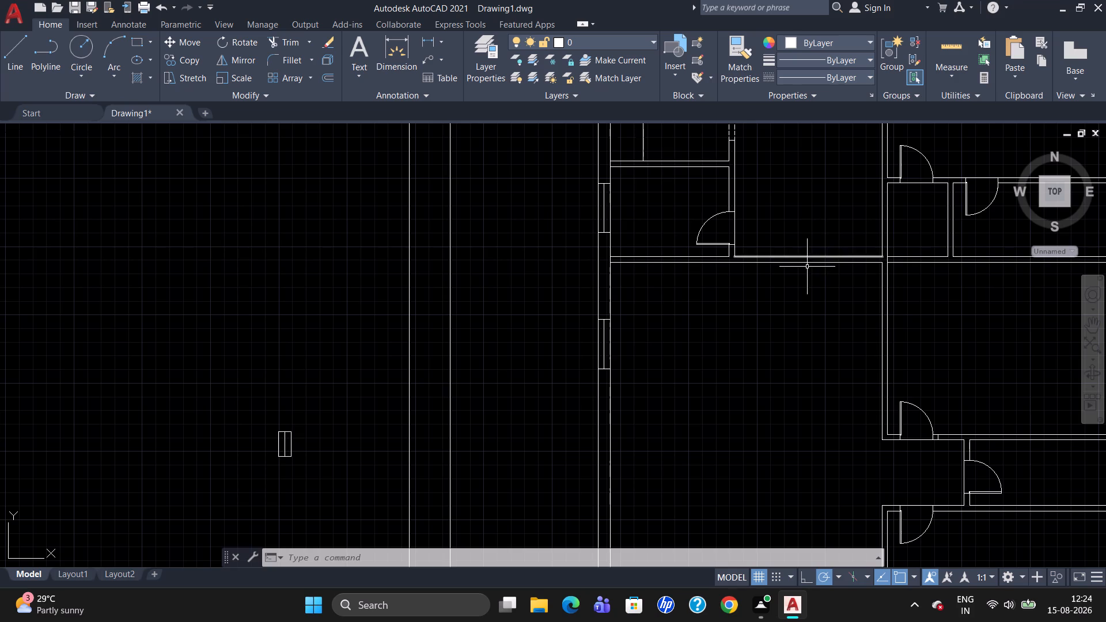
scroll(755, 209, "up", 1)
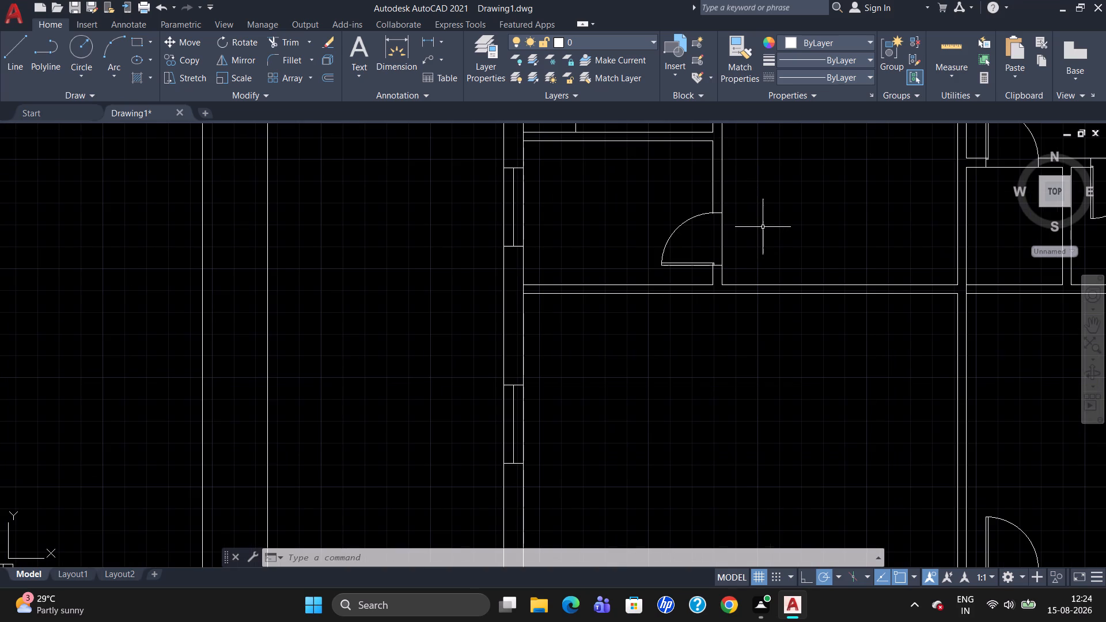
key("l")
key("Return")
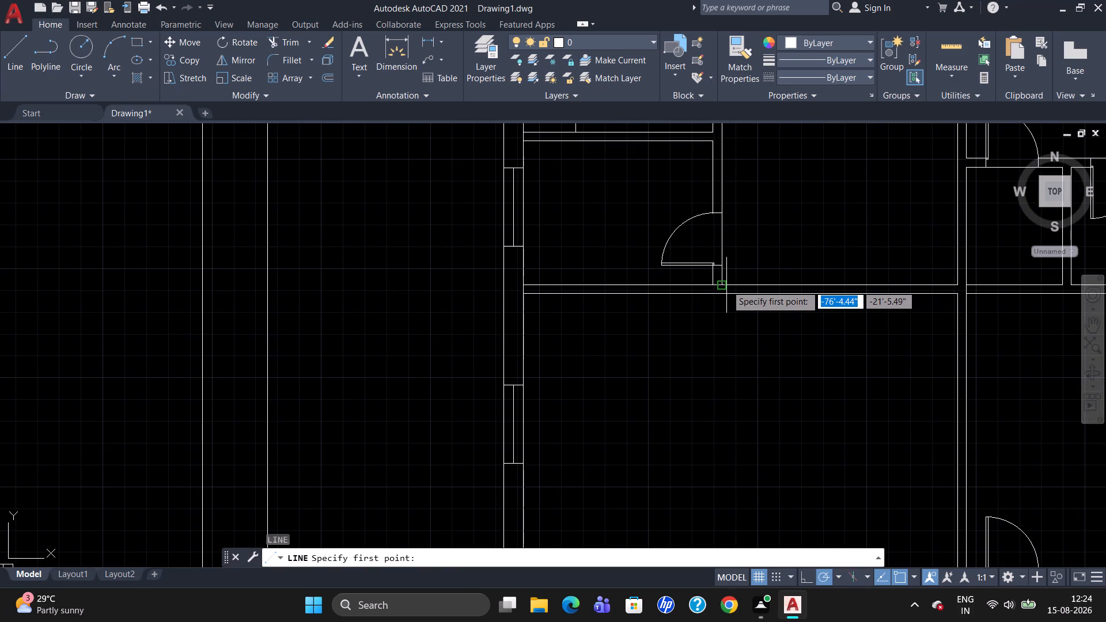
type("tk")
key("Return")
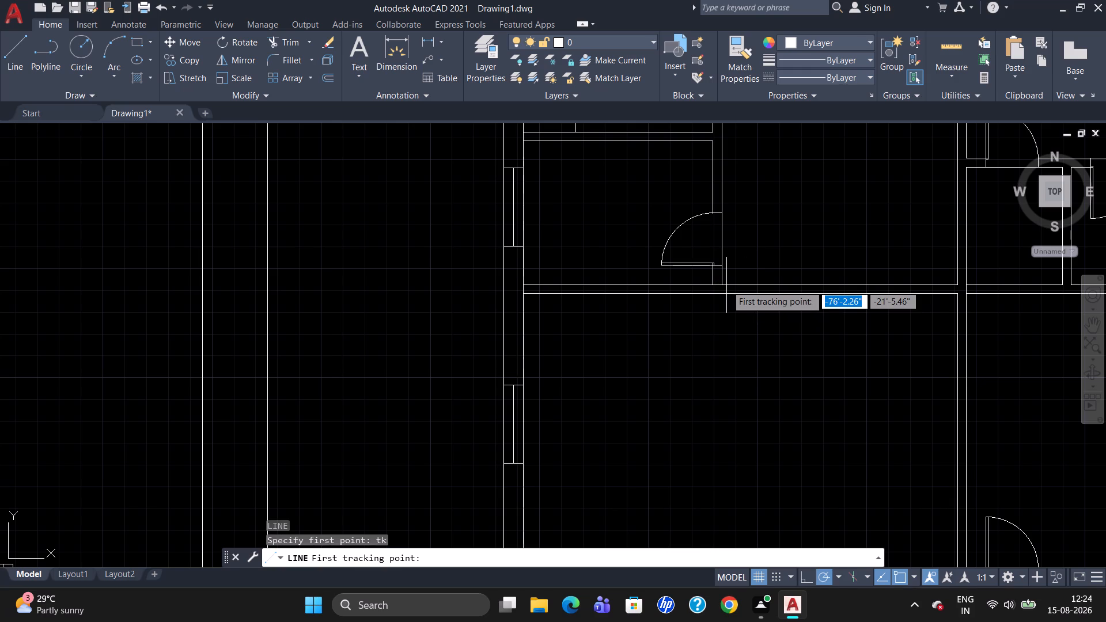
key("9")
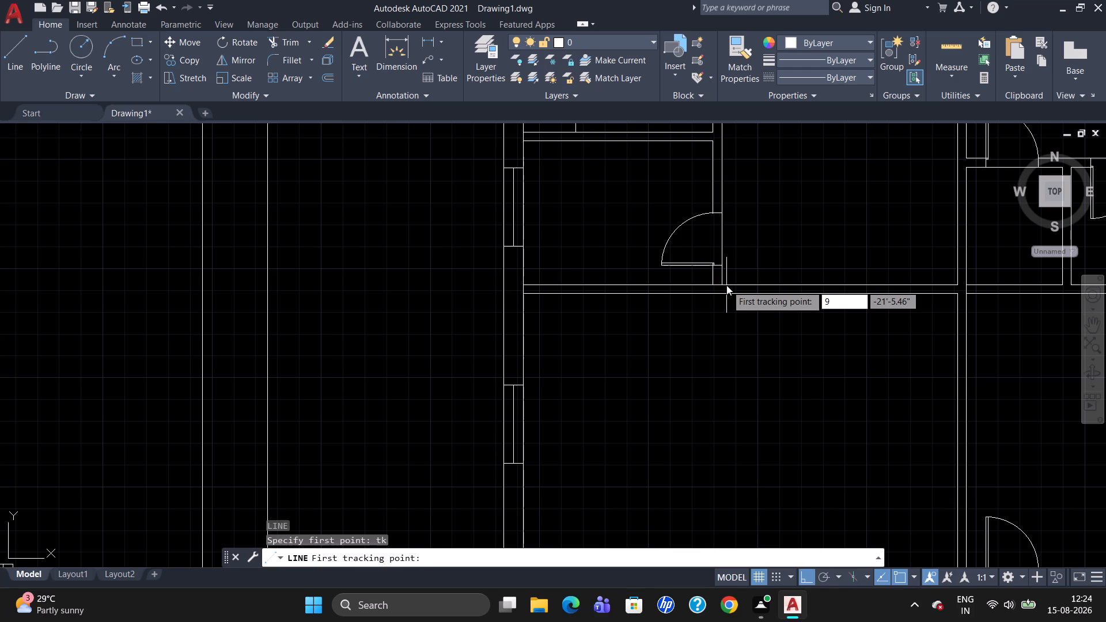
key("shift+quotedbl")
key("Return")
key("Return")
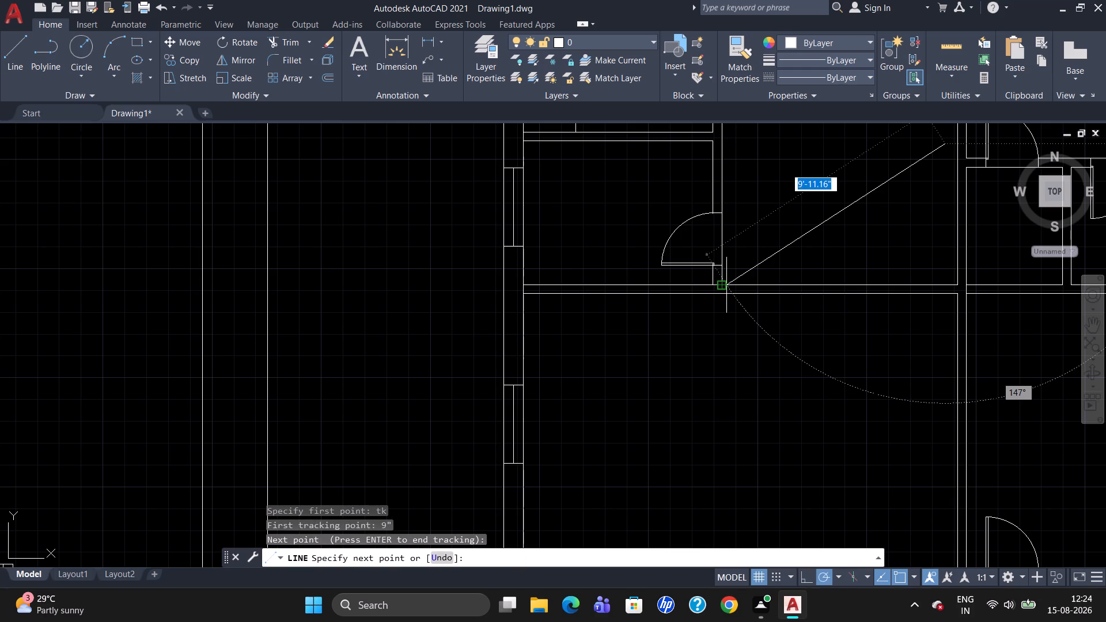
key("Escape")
Draw a vertical line southward across the central room's south wall, starting 9" east of the room's southwest inner corner.
key("l")
key("Return")
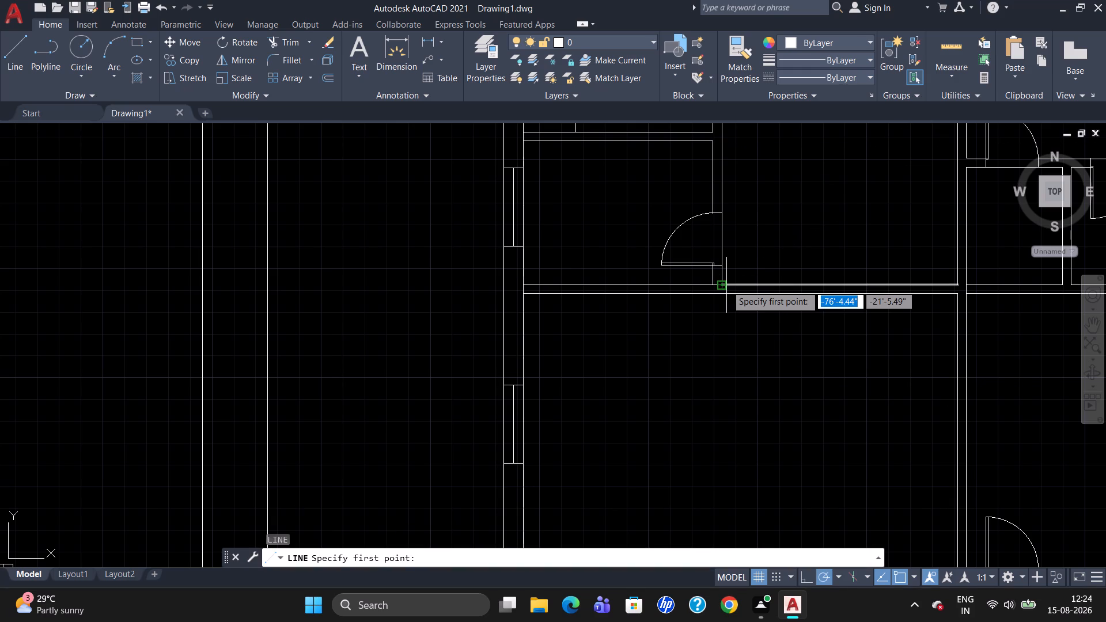
type("tk")
key("Return")
left_click(727, 283)
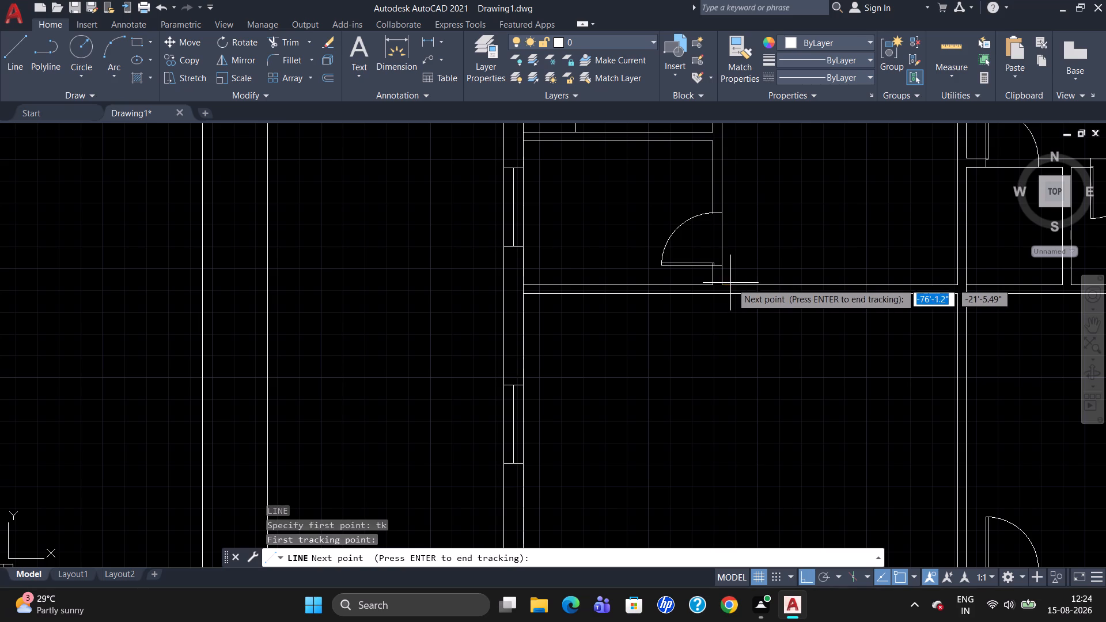
type("9\"")
key("Return")
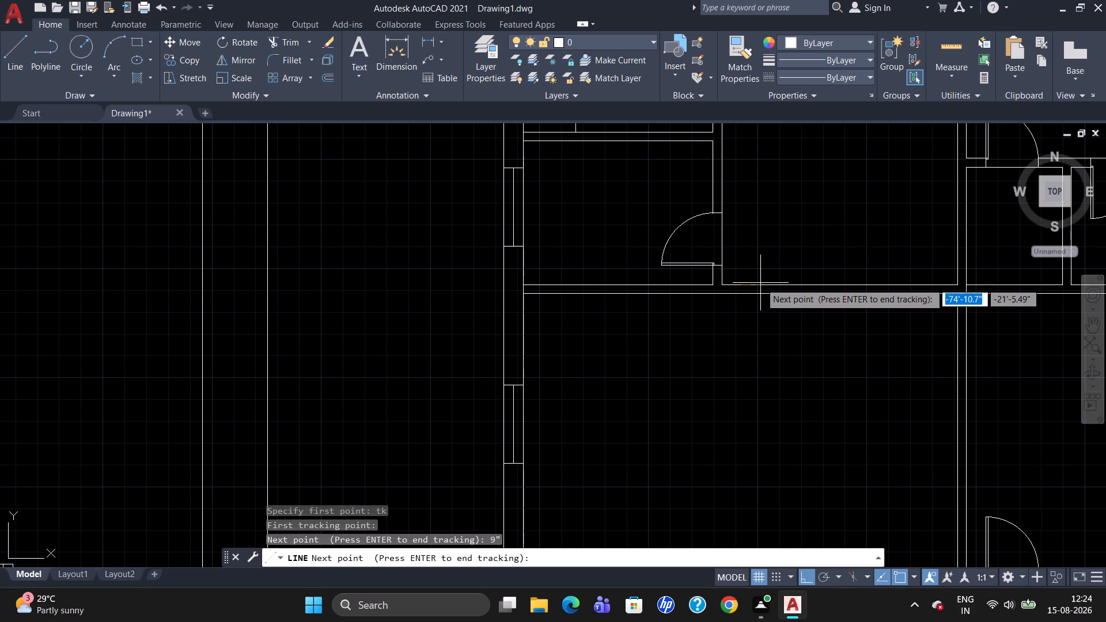
key("Return")
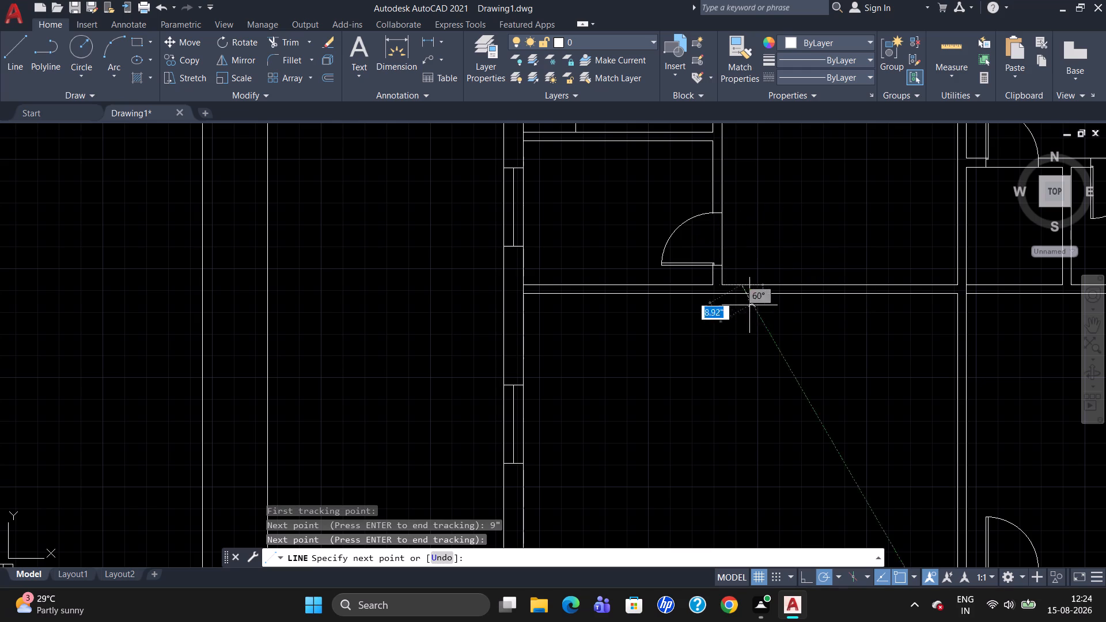
left_click(735, 334)
key("Escape")
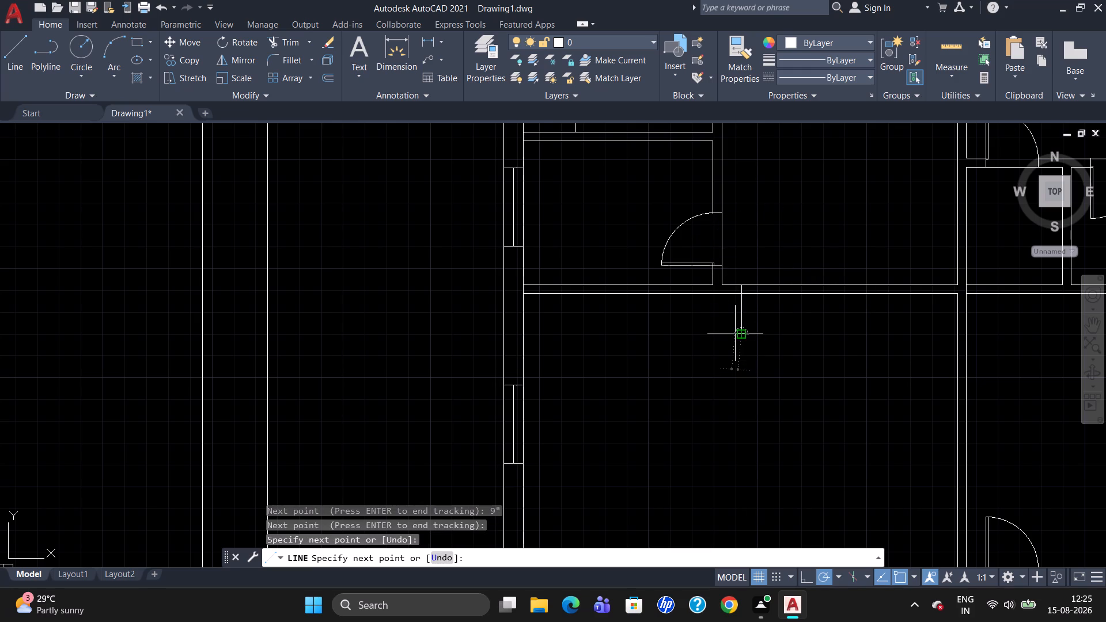
Trim the part of the new vertical line that extends south beyond the central room's south wall.
type("tr")
key("Return")
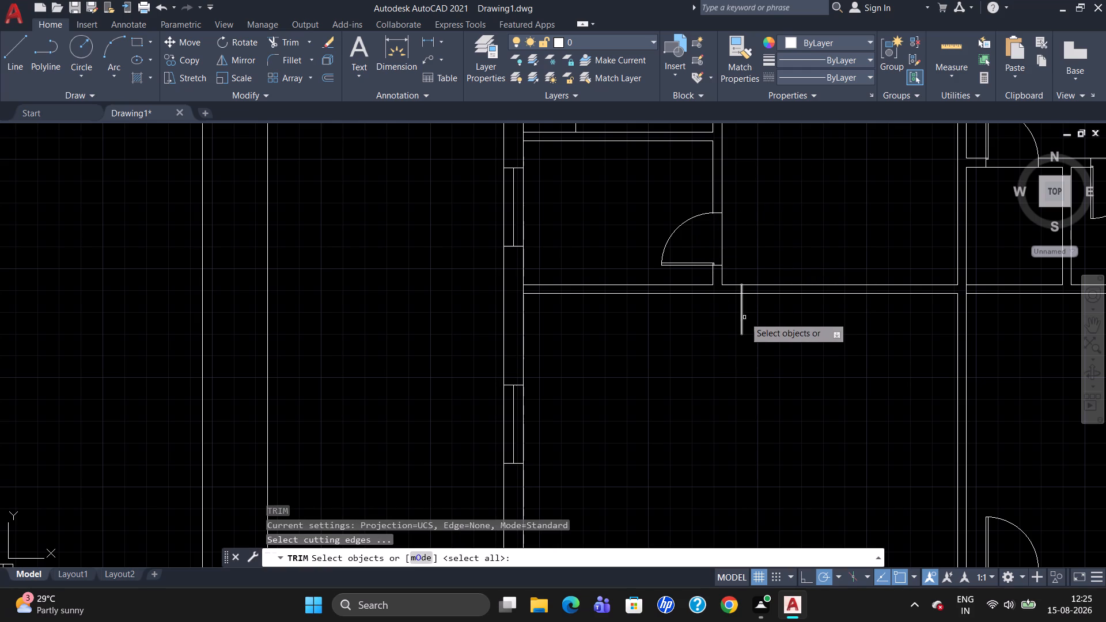
key("Return")
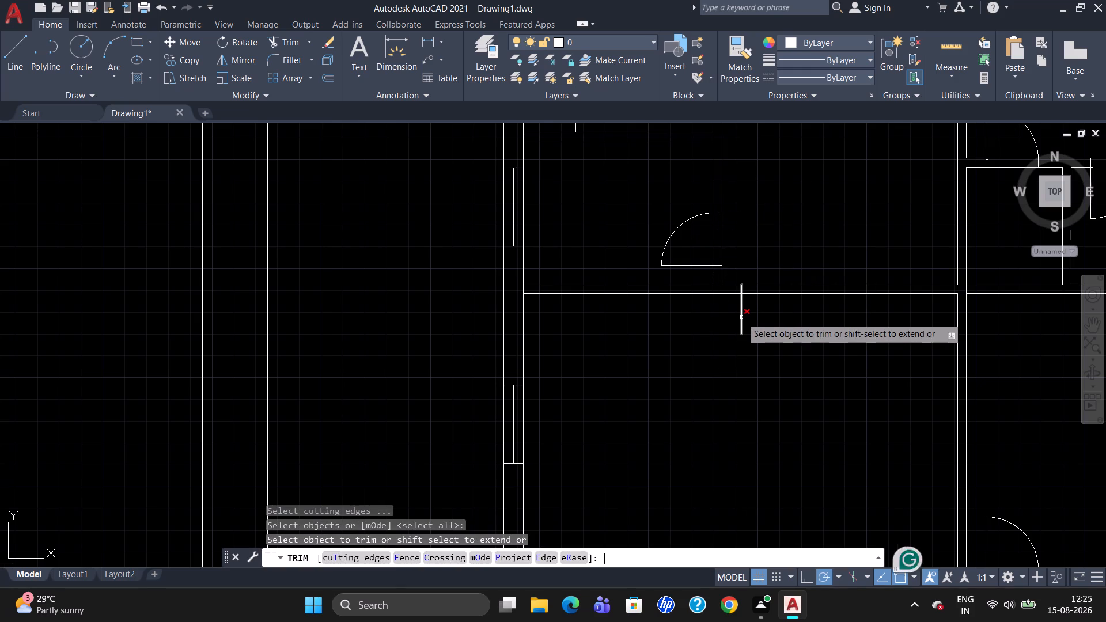
left_click(740, 317)
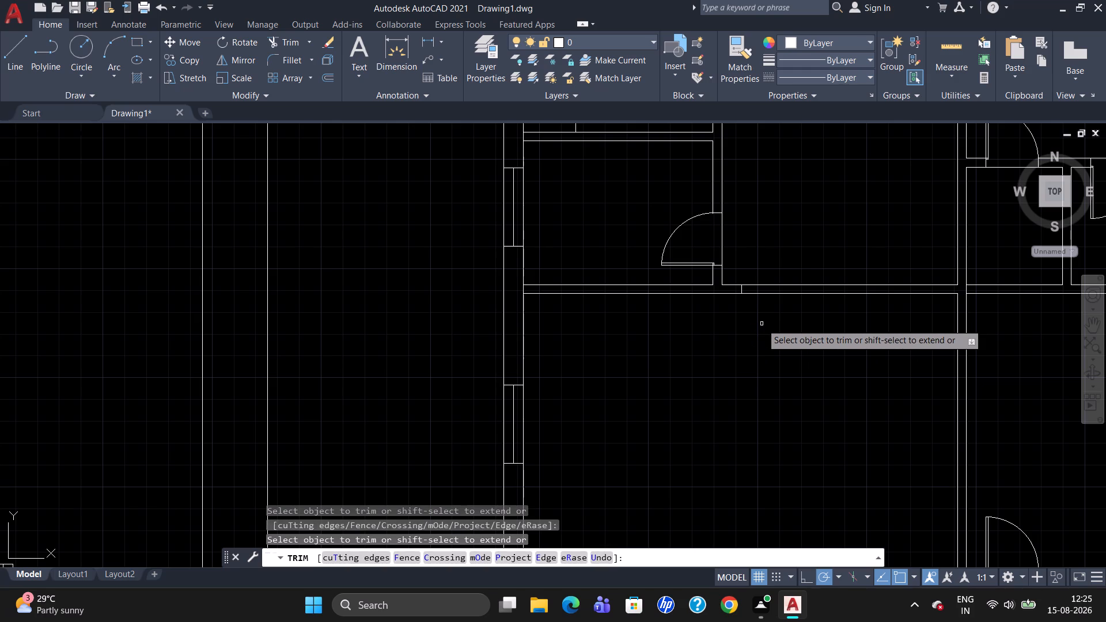
key("Escape")
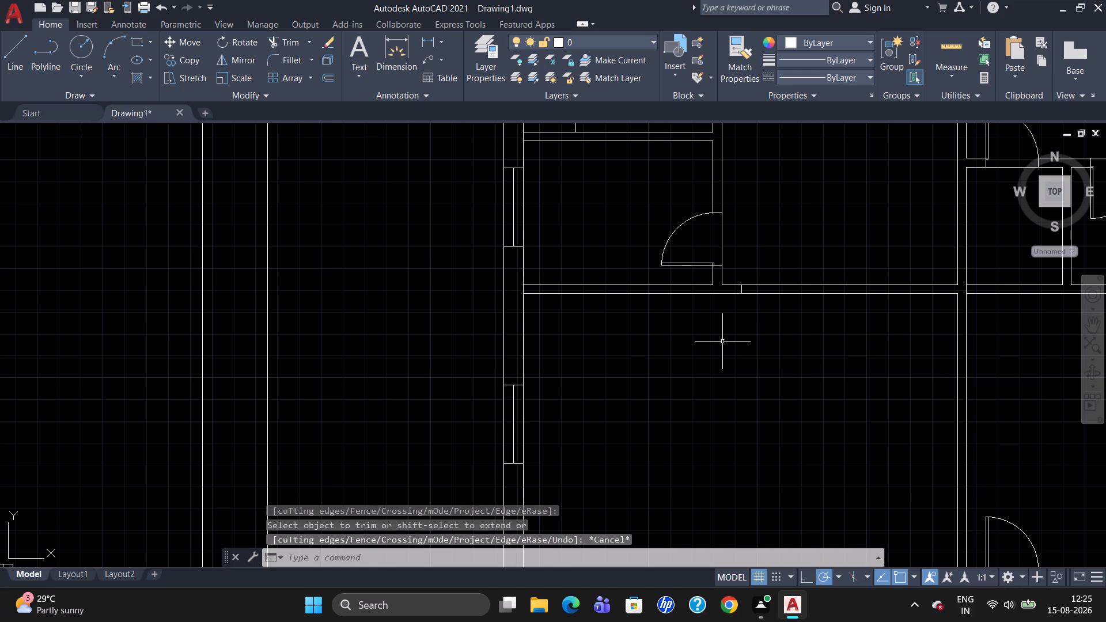
Offset the jamb line in the central room's south wall 4' east, and offset that copy another 2' east.
key("o")
key("Return")
key("4")
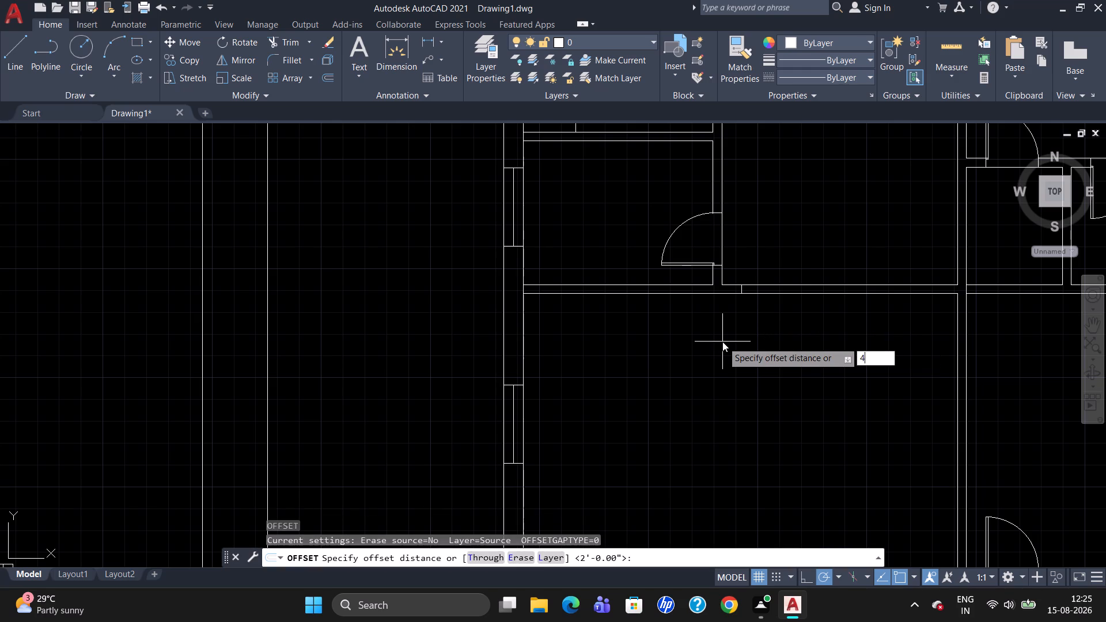
key("apostrophe")
key("Return")
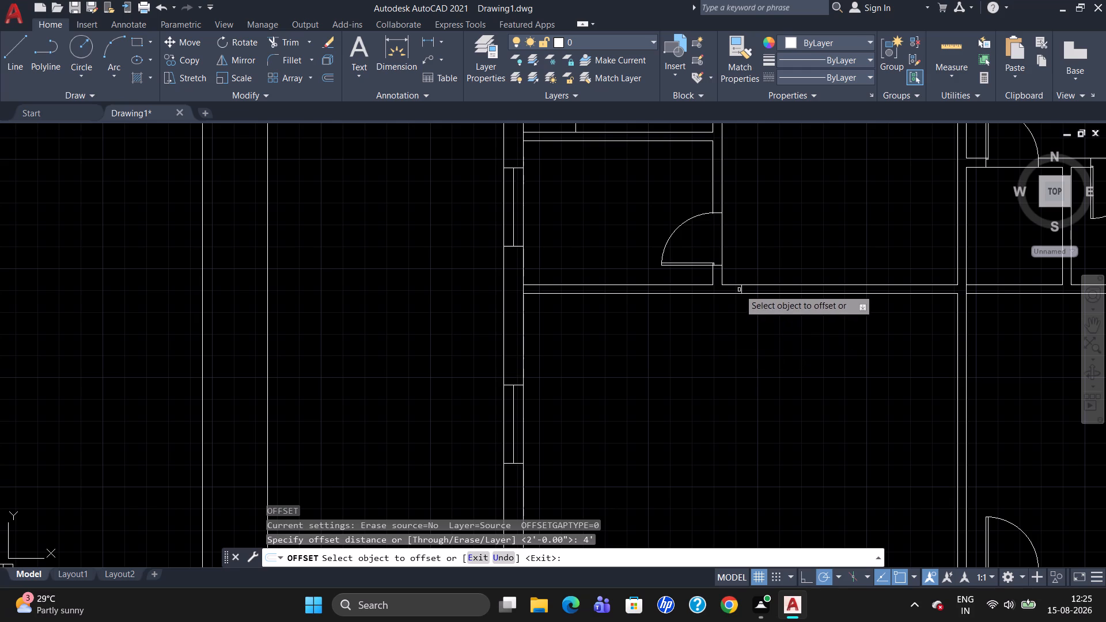
left_click(742, 289)
left_click(836, 291)
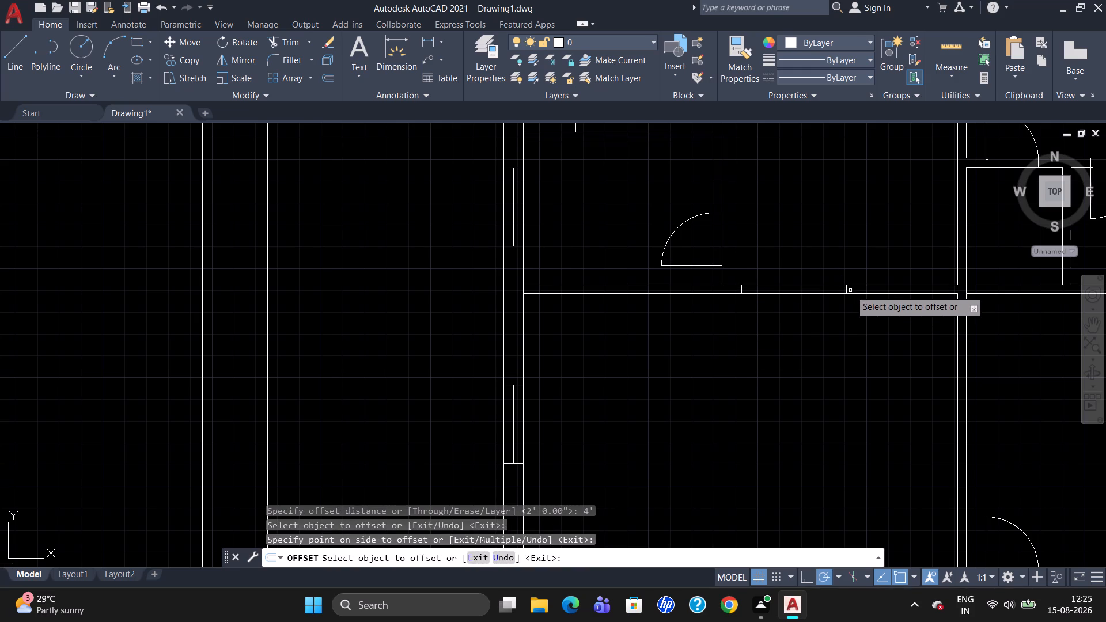
left_click(847, 290)
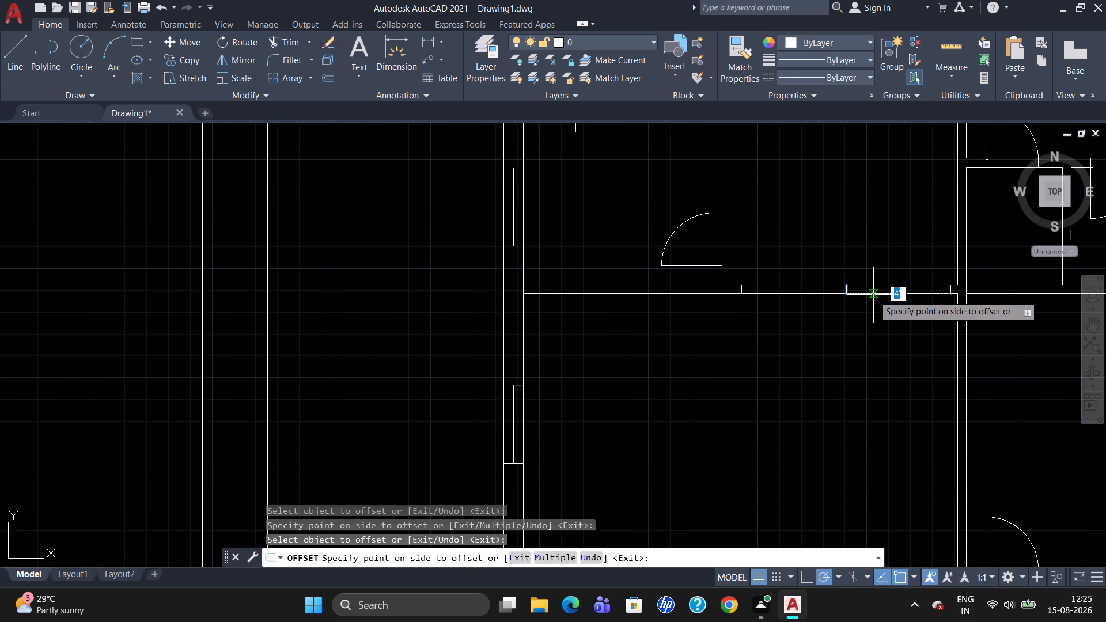
type("2'")
key("Return")
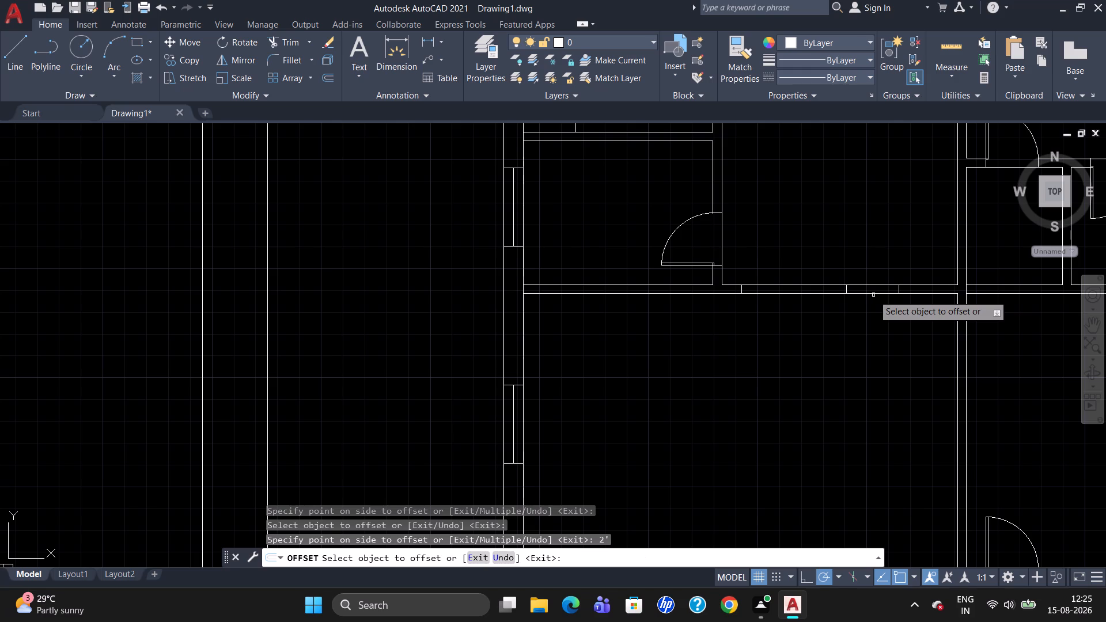
key("Escape")
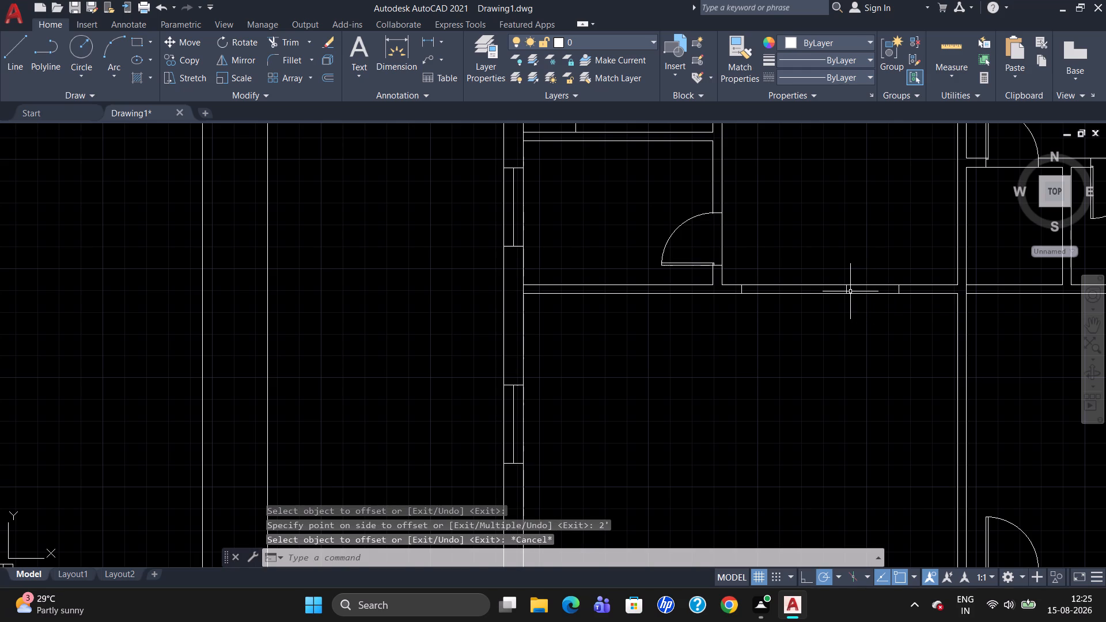
Delete the intermediate line at the 4' offset in the central room's south wall, keeping the two outer jamb lines.
left_click(846, 289)
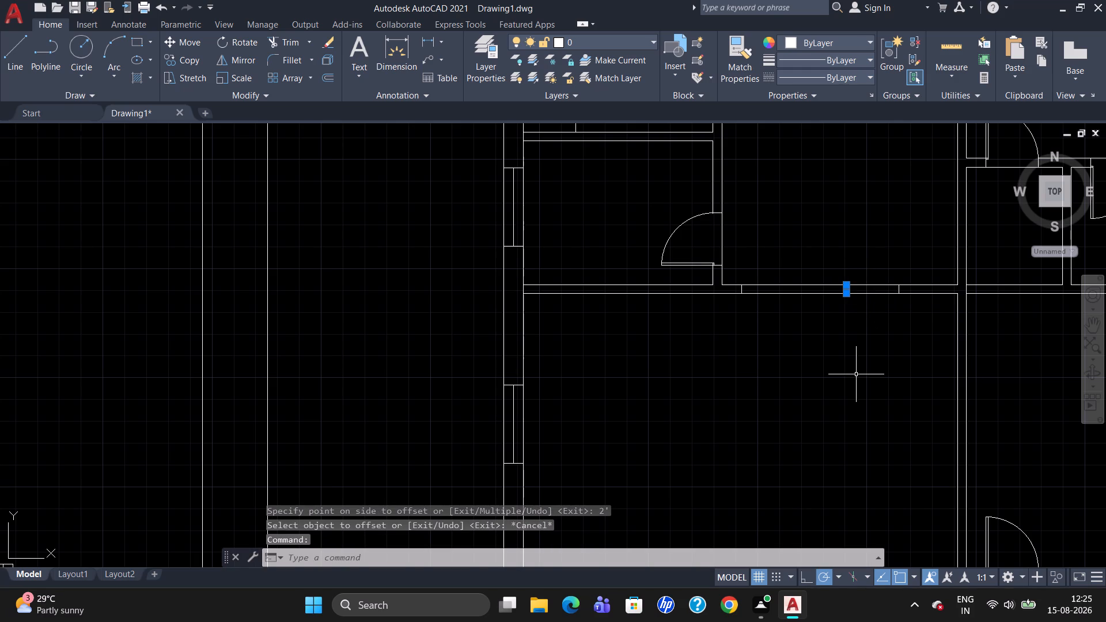
key("Delete")
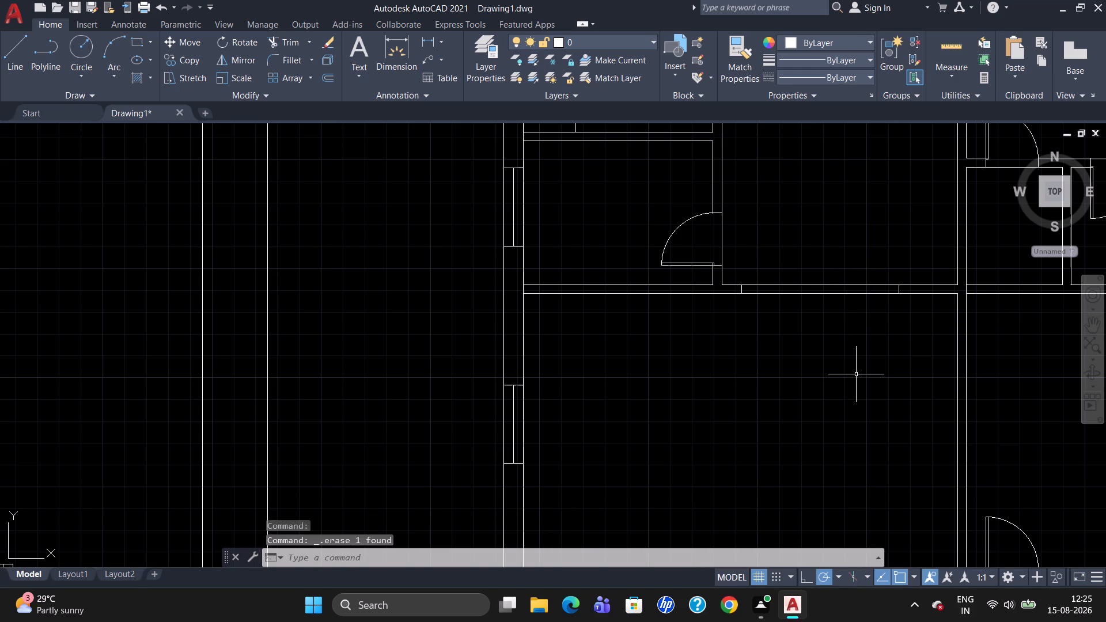
Break the north and south faces of the central room's south wall at the west jamb line.
type("br")
left_click(878, 415)
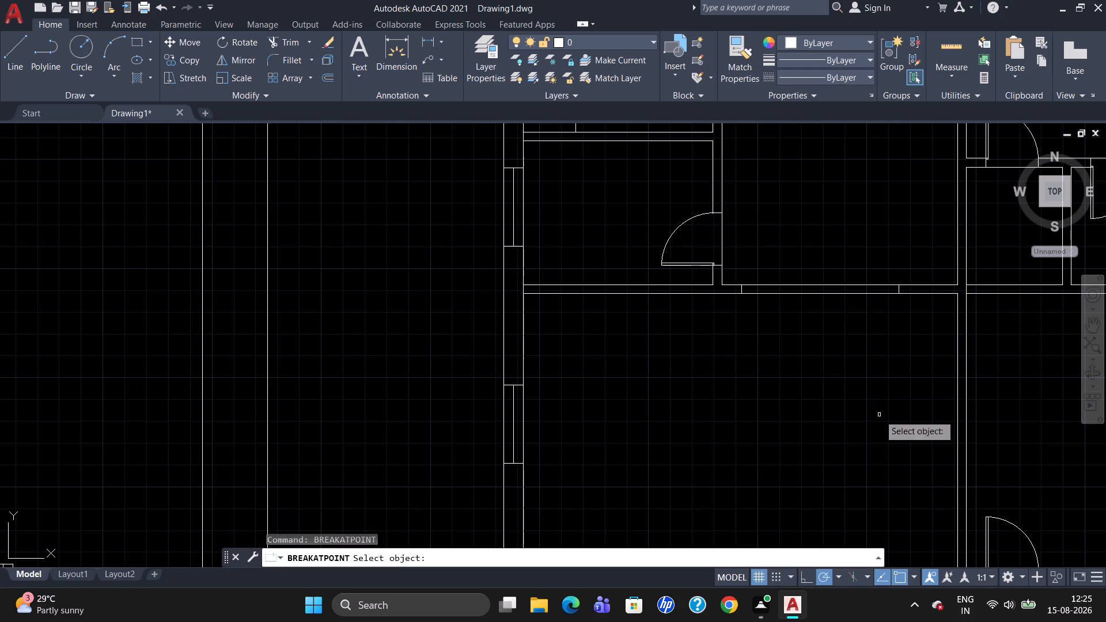
left_click(823, 287)
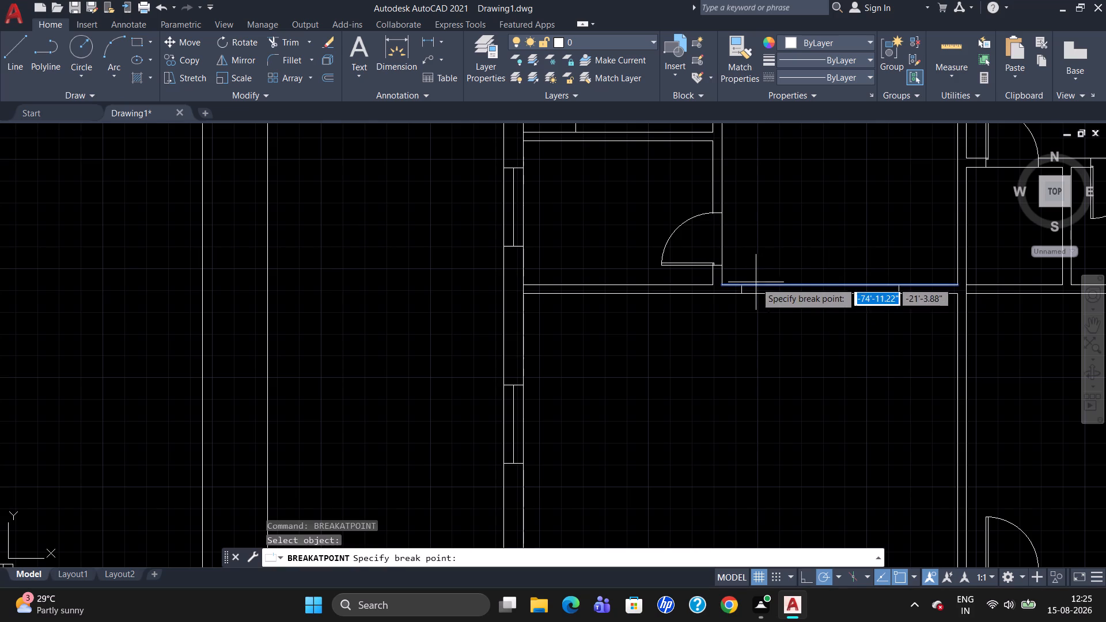
left_click(745, 287)
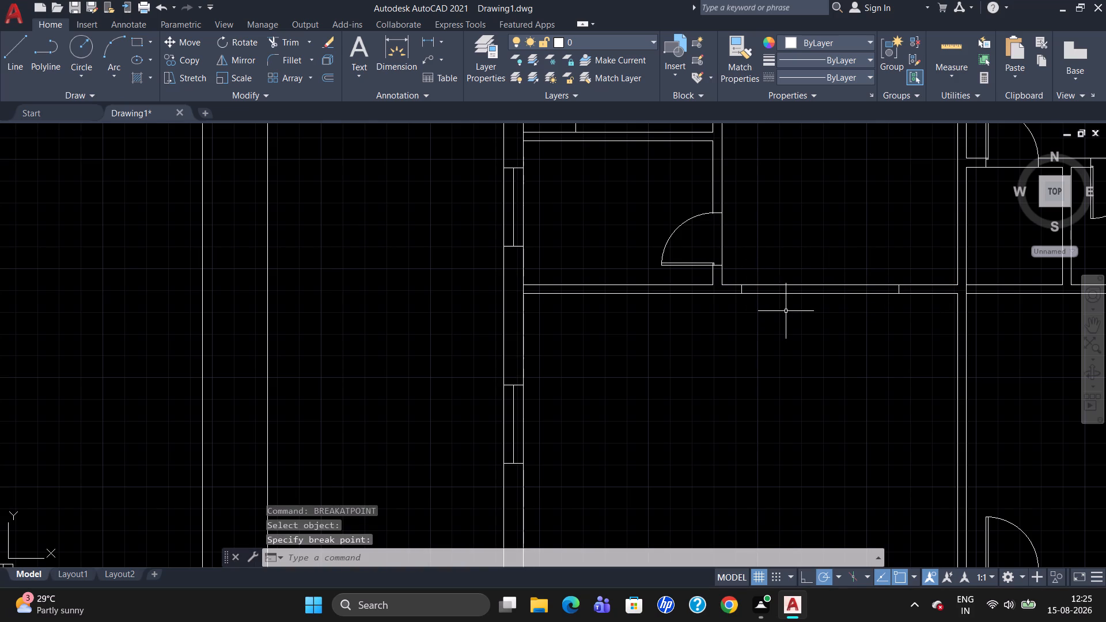
type("br")
left_click(853, 351)
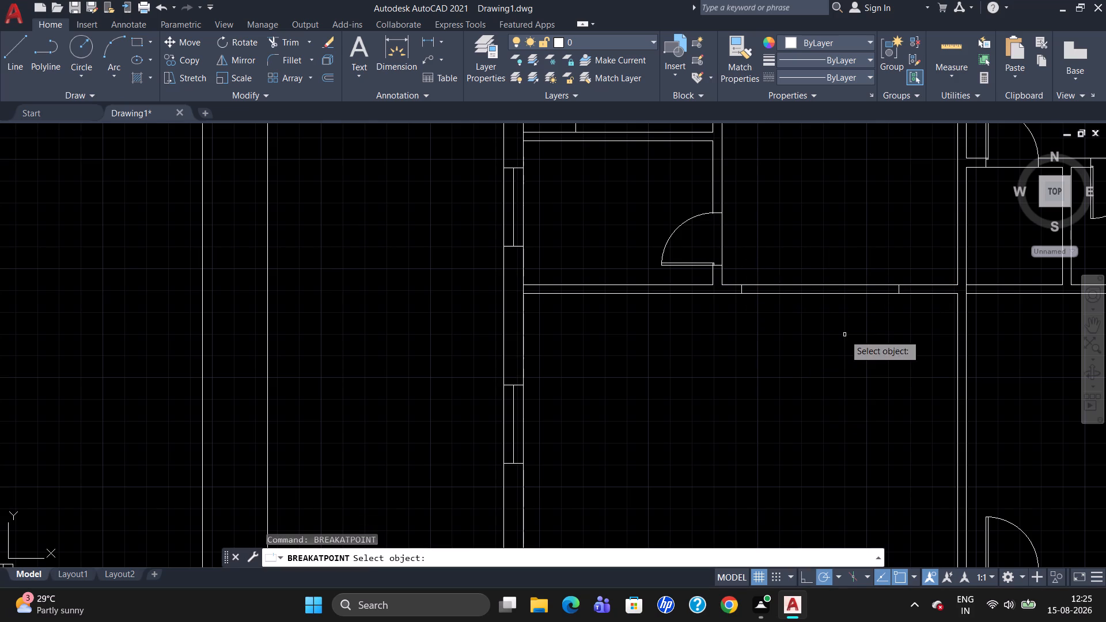
left_click(834, 295)
left_click(745, 292)
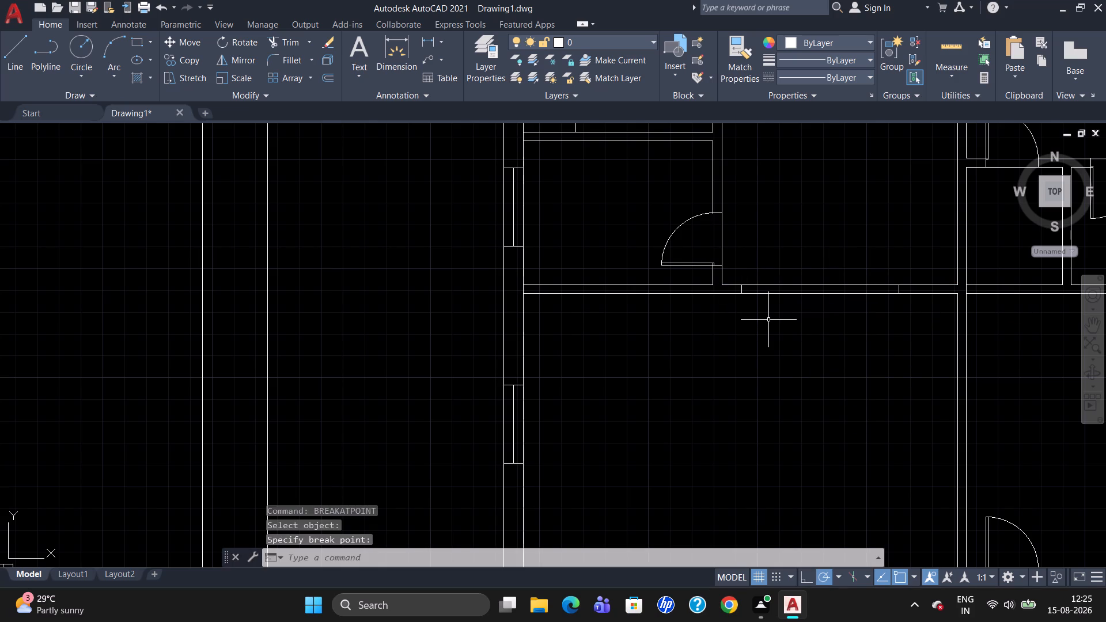
Break the north and south faces of the central room's south wall at the east jamb line.
type("br")
left_click(779, 363)
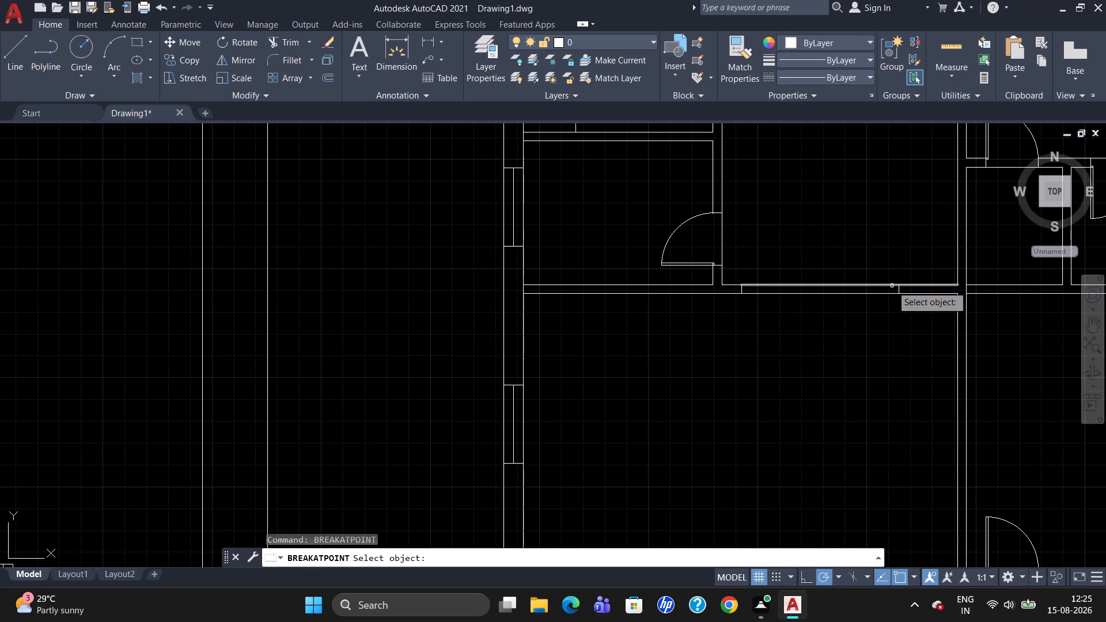
left_click(892, 286)
left_click(900, 283)
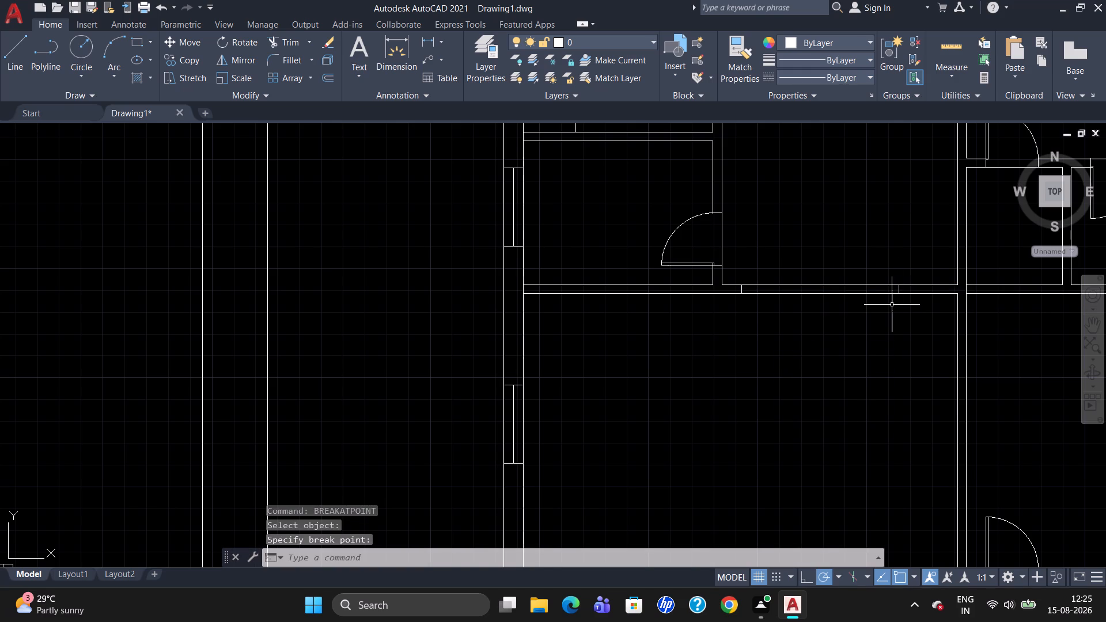
type("br")
left_click(919, 349)
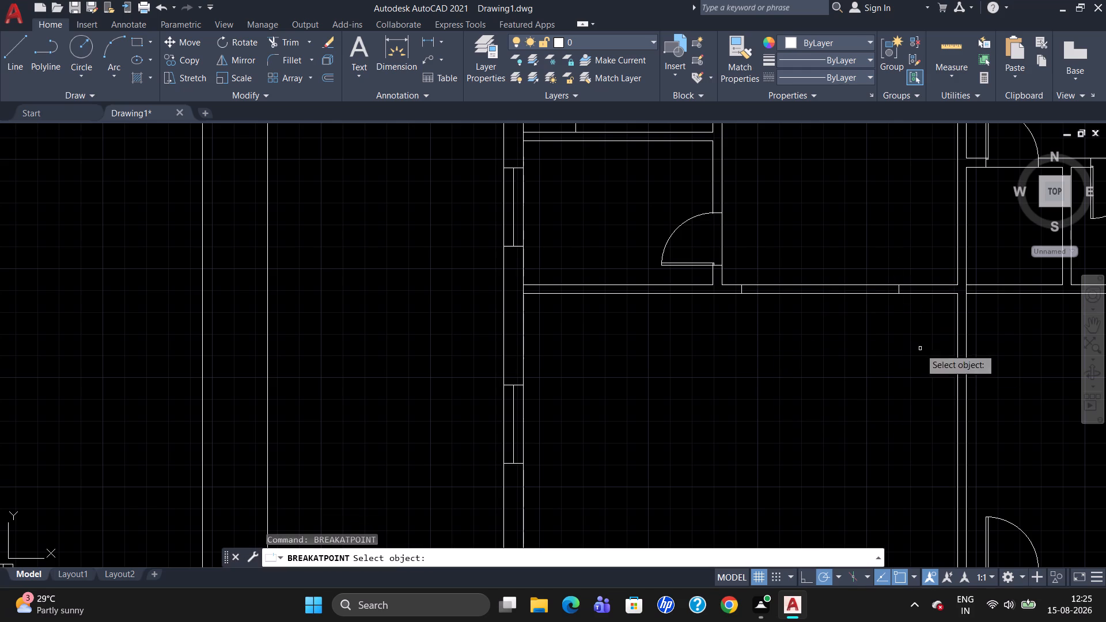
left_click(860, 292)
left_click(902, 294)
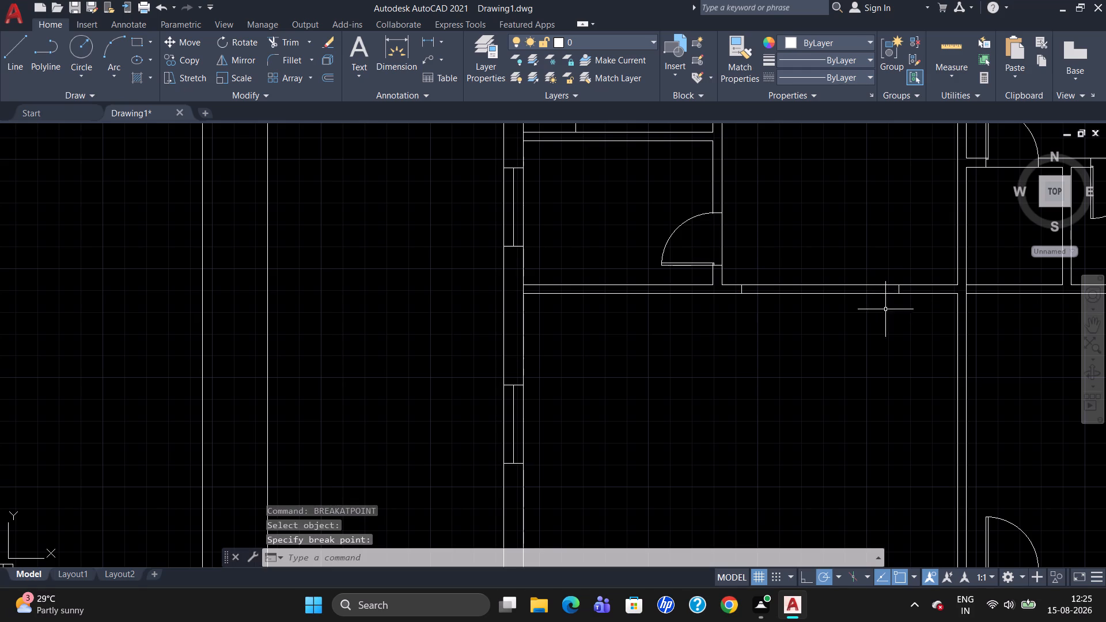
Set the linetype of the two wall-face segments between the jamb lines to ACAD_ISO02W100.
left_click(819, 283)
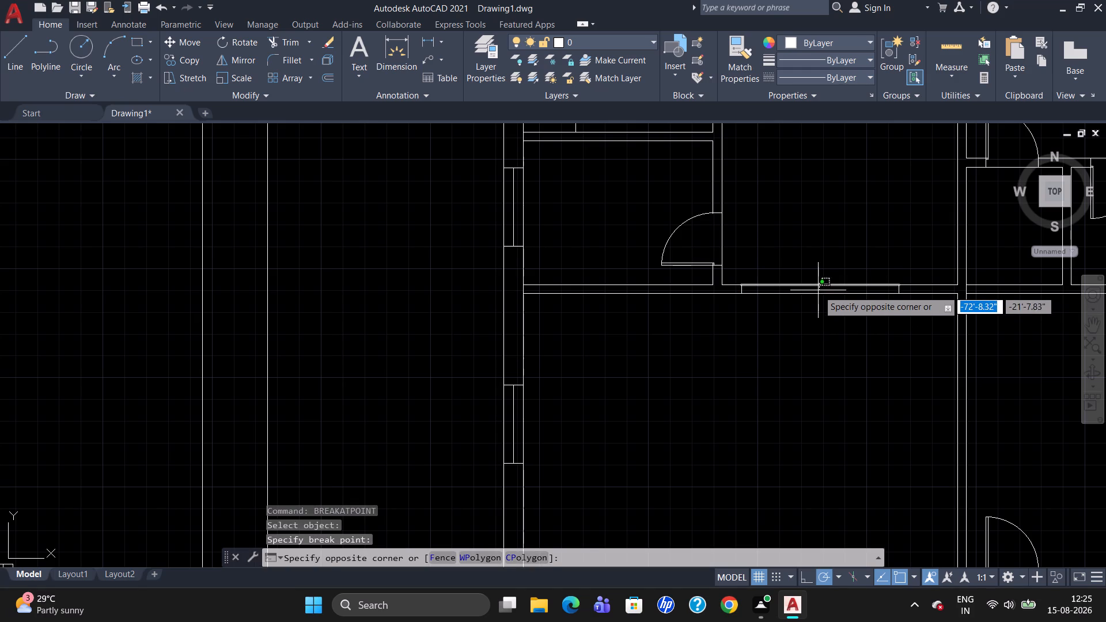
left_click(818, 287)
left_click(818, 293)
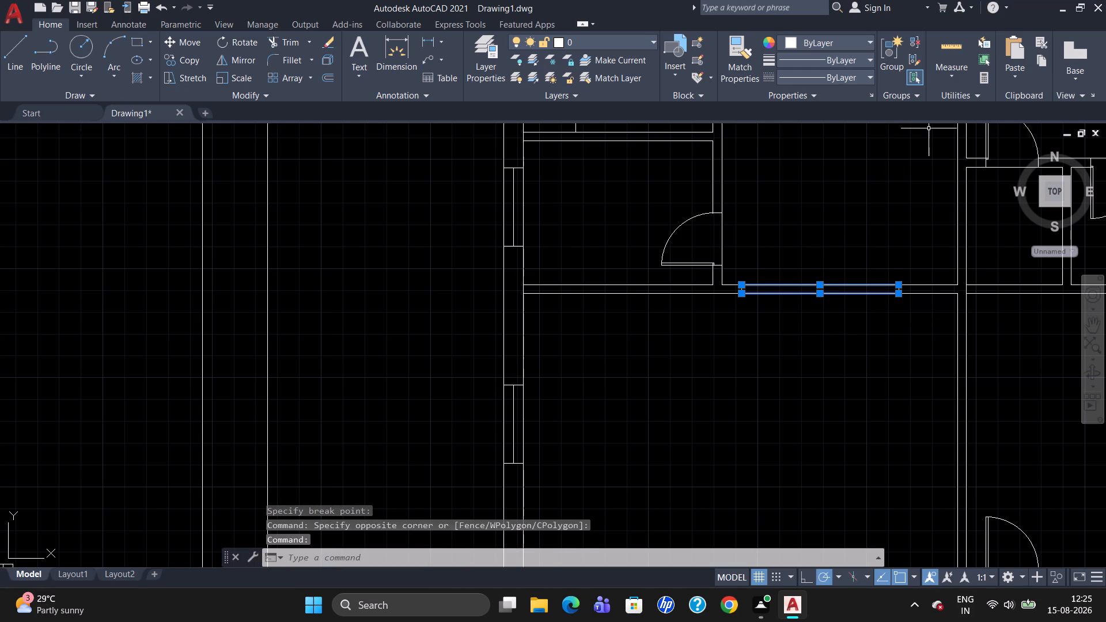
left_click(851, 61)
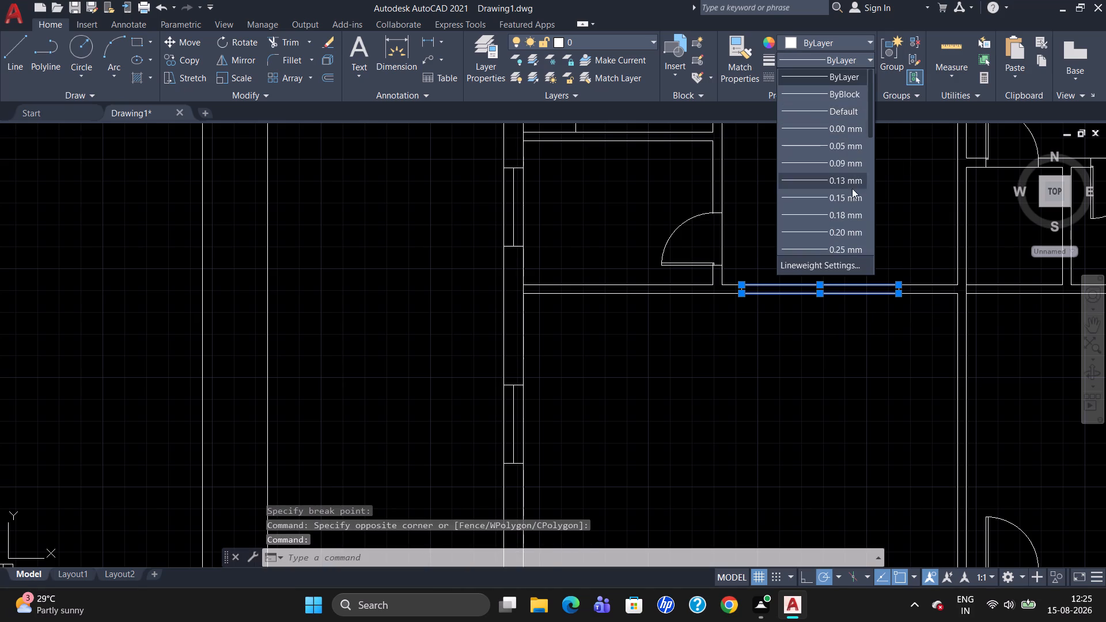
left_click(861, 55)
left_click(861, 75)
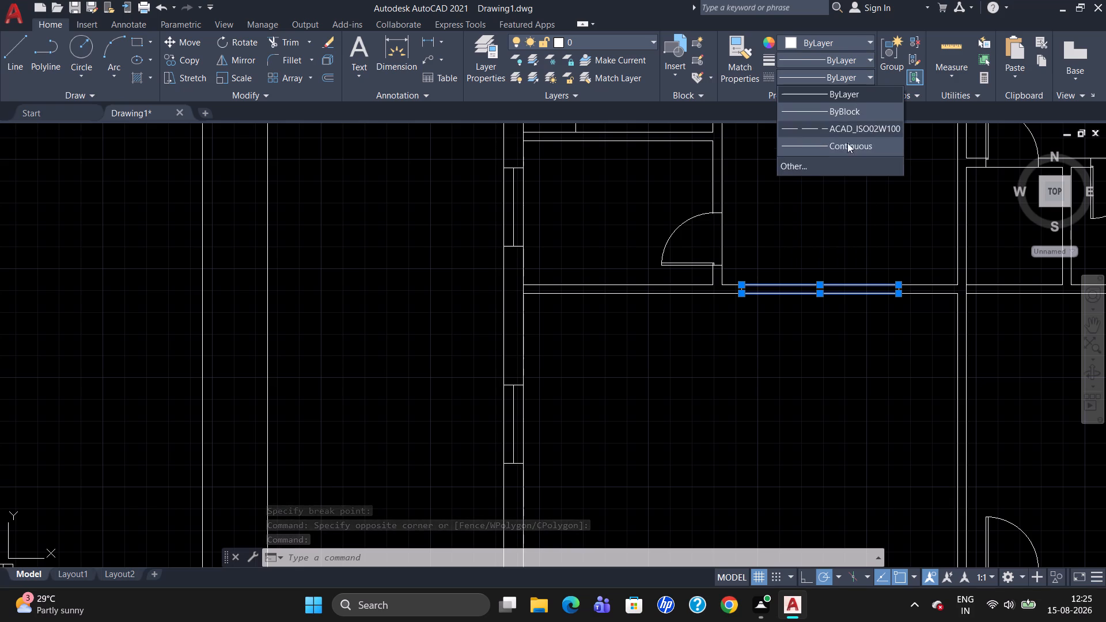
left_click(847, 128)
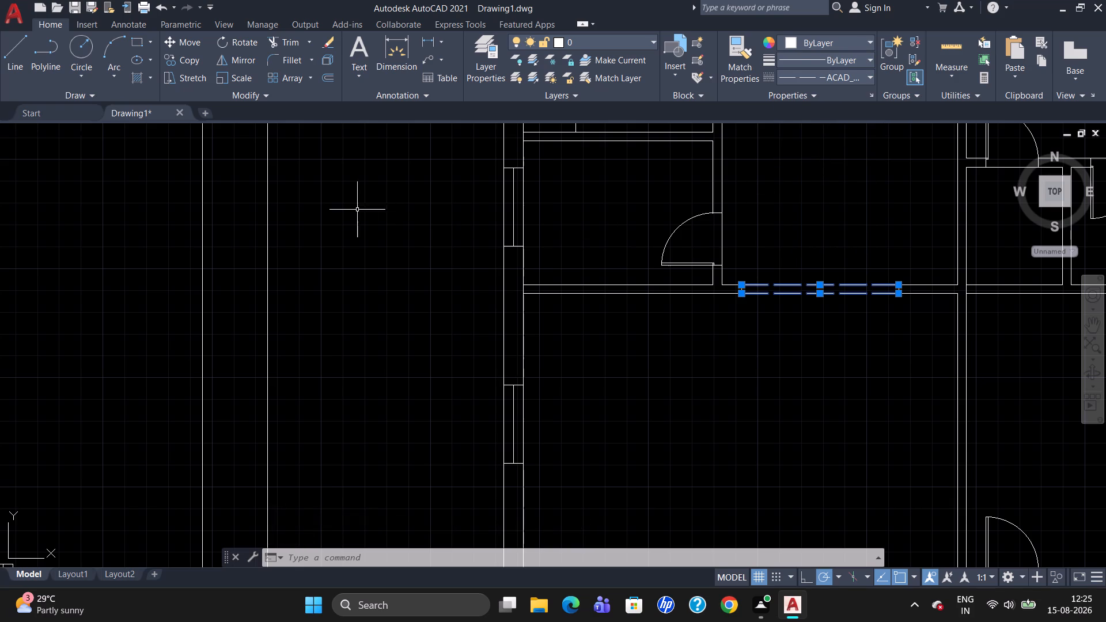
Set the linetype scale of the two dashed opening lines in the central room's south wall to 0.3.
scroll(922, 189, "down", 2)
scroll(833, 139, "up", 3)
scroll(966, 273, "down", 2)
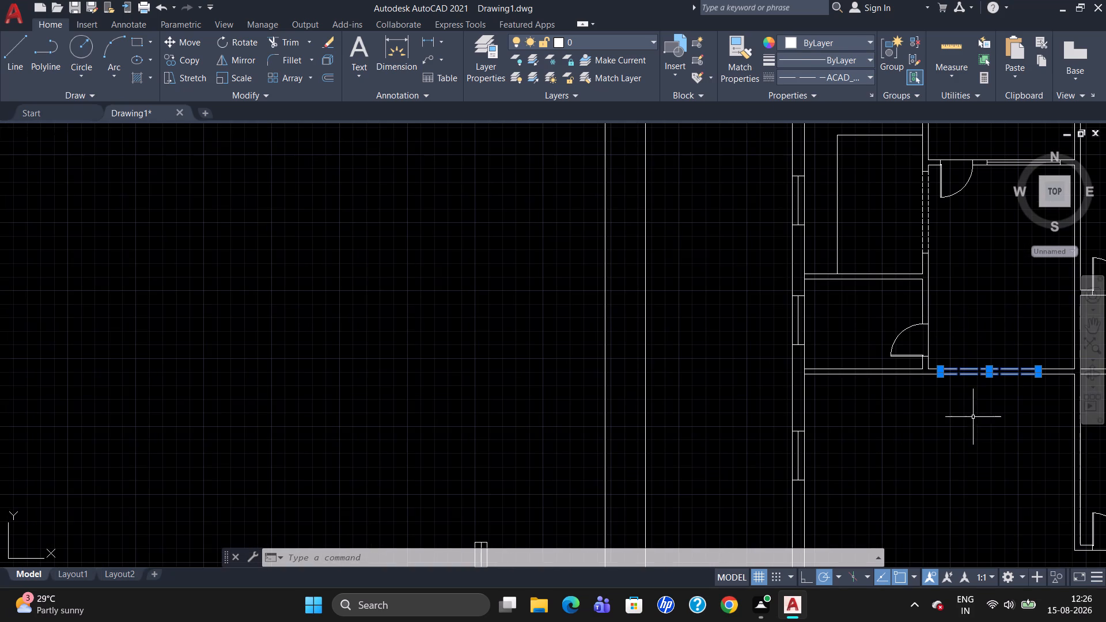
right_click(930, 416)
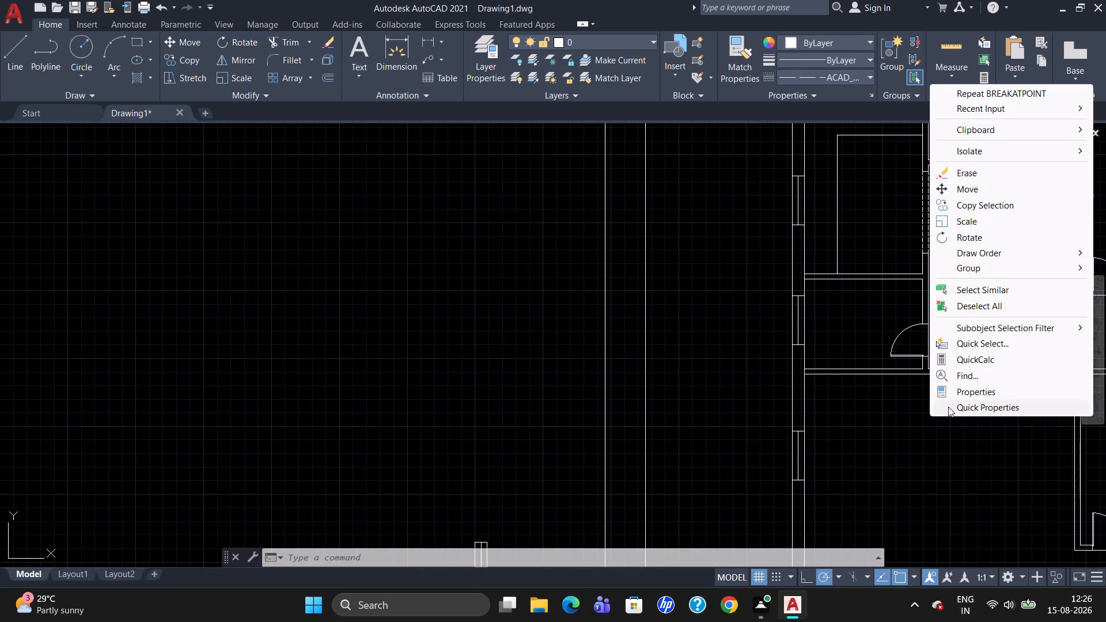
left_click(957, 390)
scroll(93, 268, "down", 1)
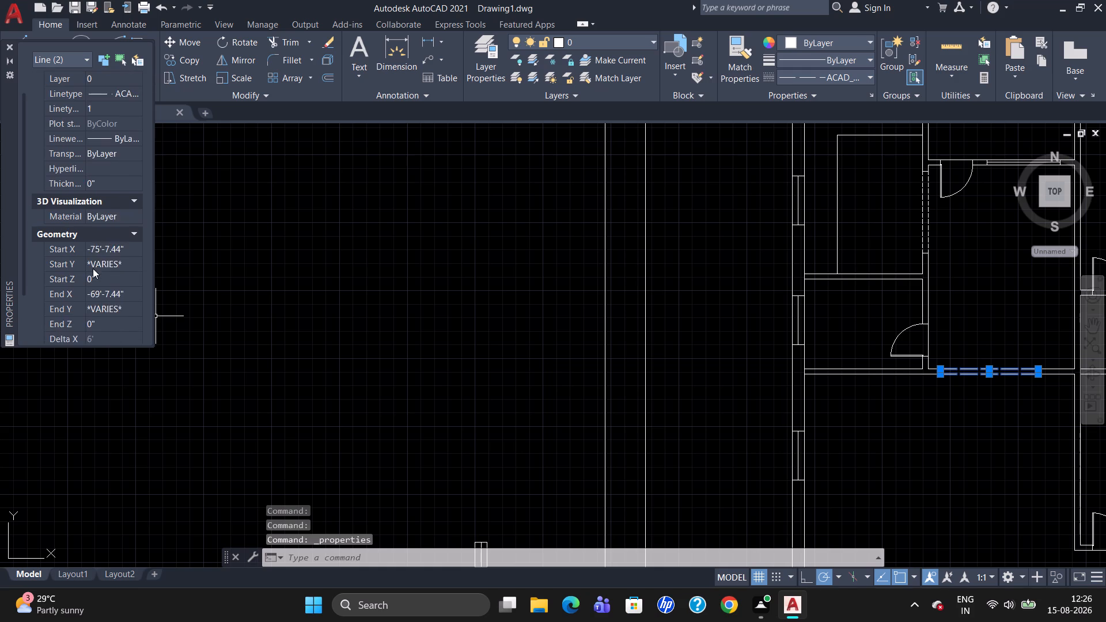
scroll(113, 208, "up", 6)
left_click(122, 137)
key("BackSpace")
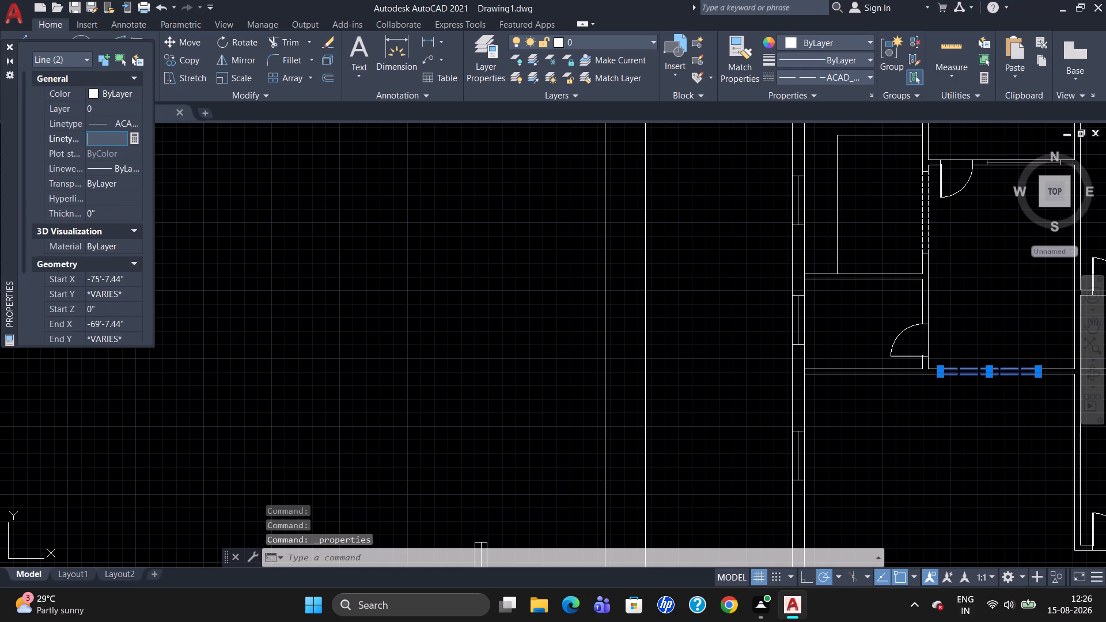
type("0.3")
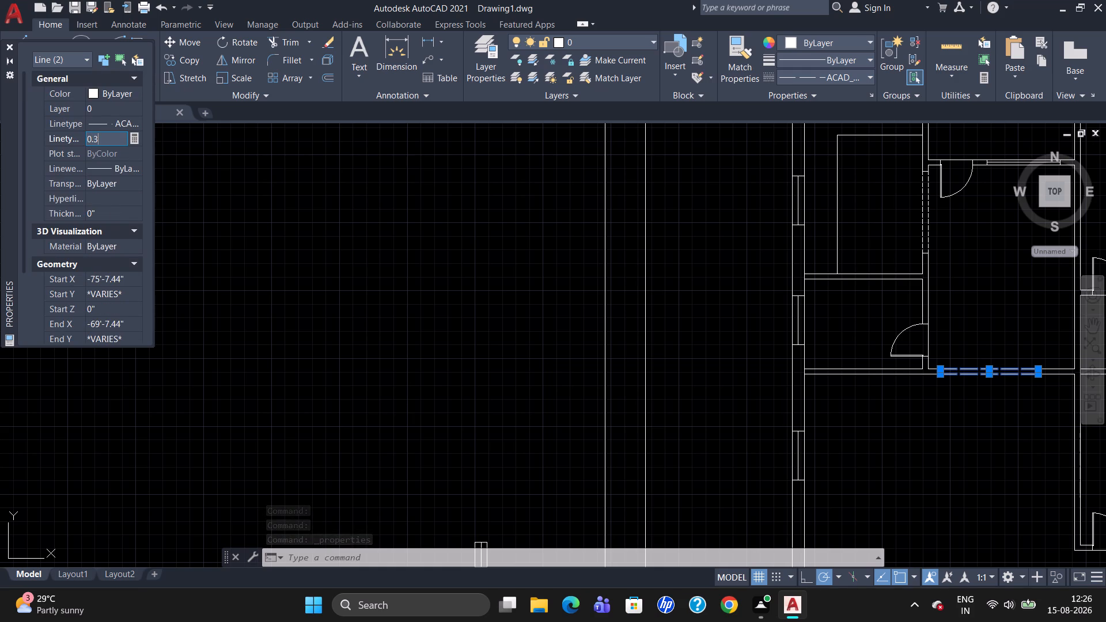
left_click(6, 45)
key("Escape")
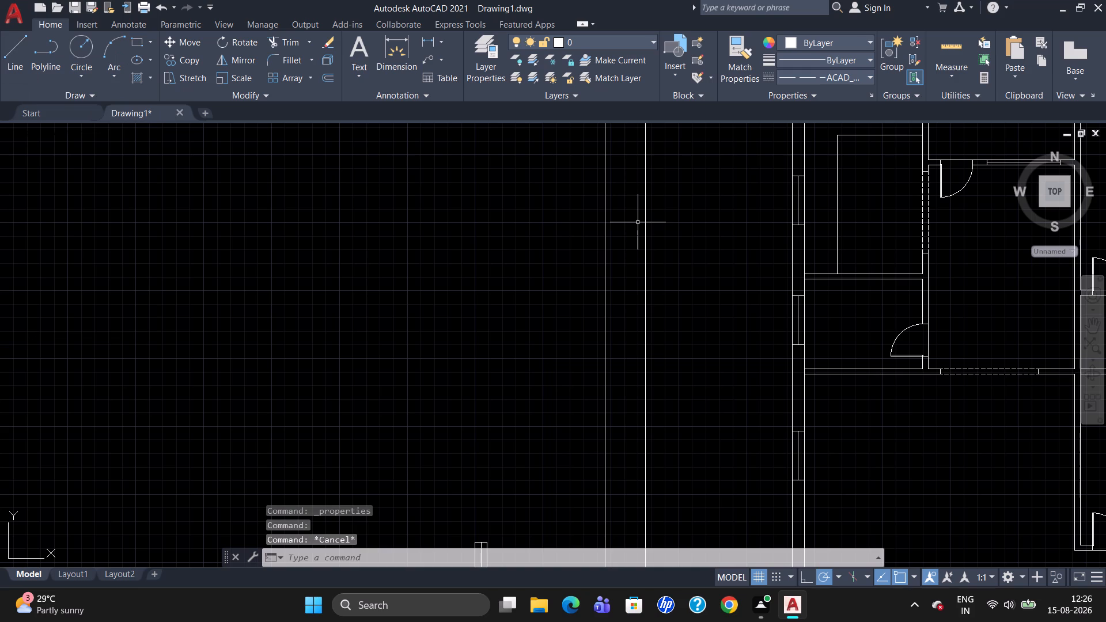
Delete the loose window symbol lying inside the southeast room.
scroll(748, 287, "down", 2)
scroll(915, 454, "up", 1)
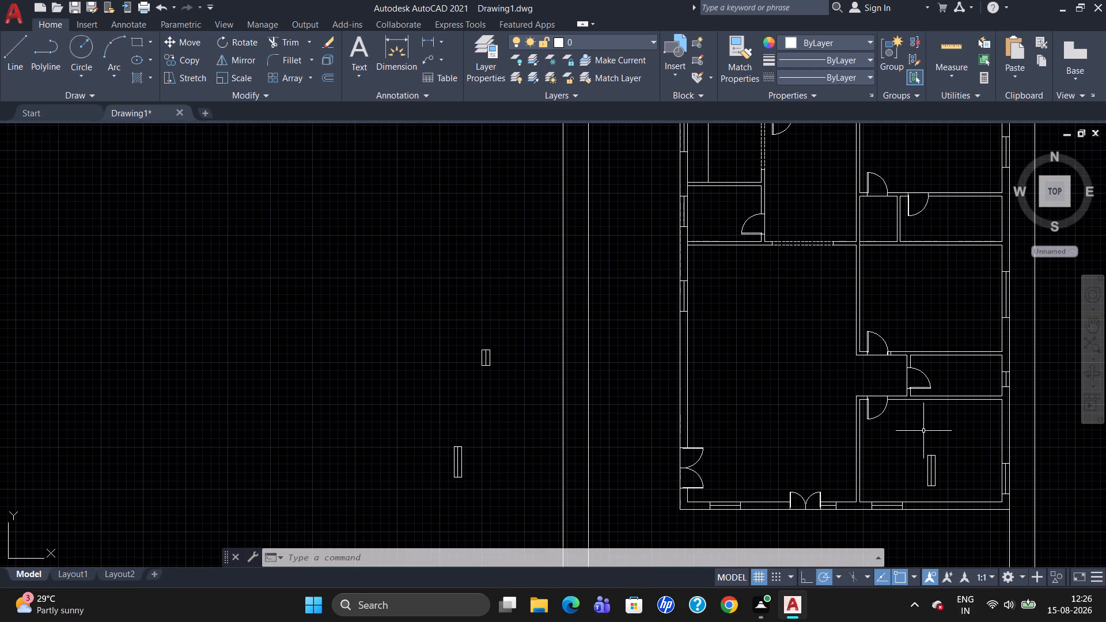
scroll(851, 439, "down", 1)
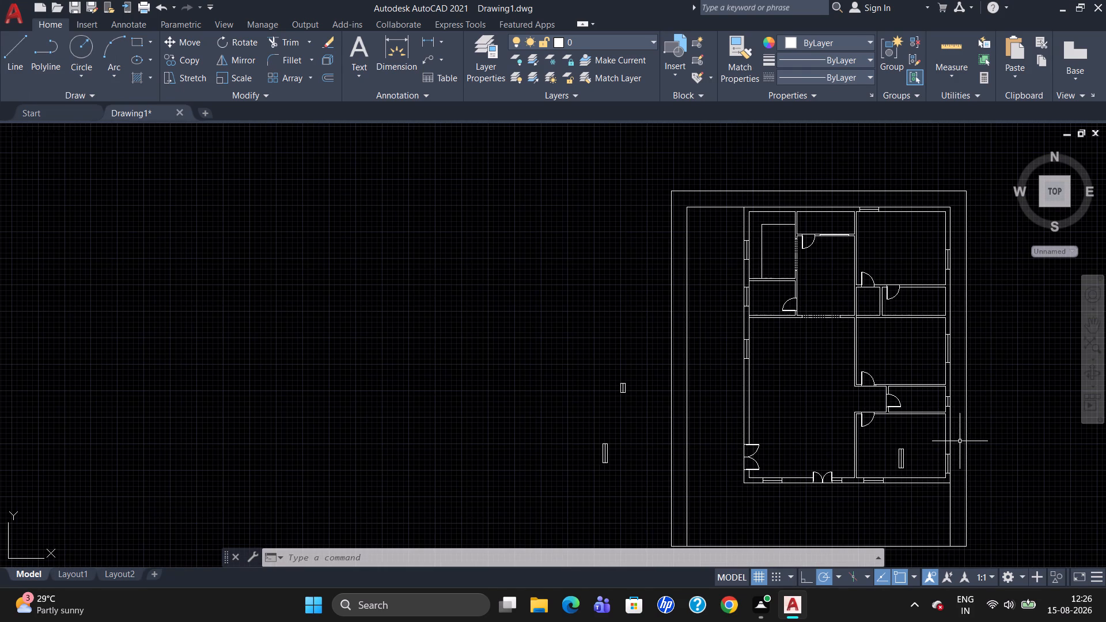
left_click_drag(913, 465, 898, 457)
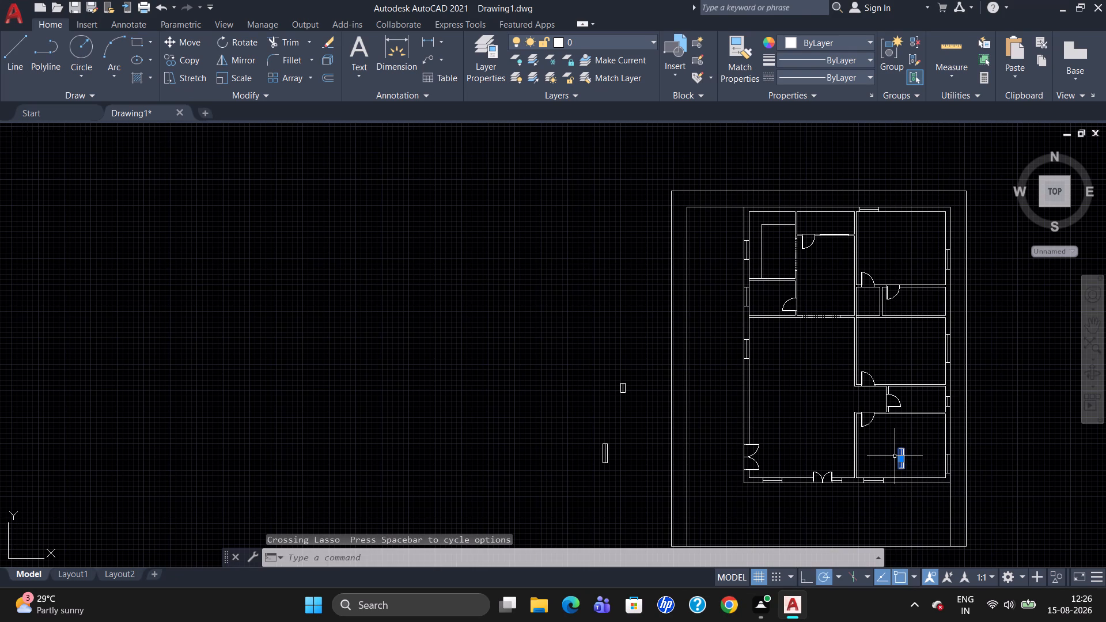
key("Delete")
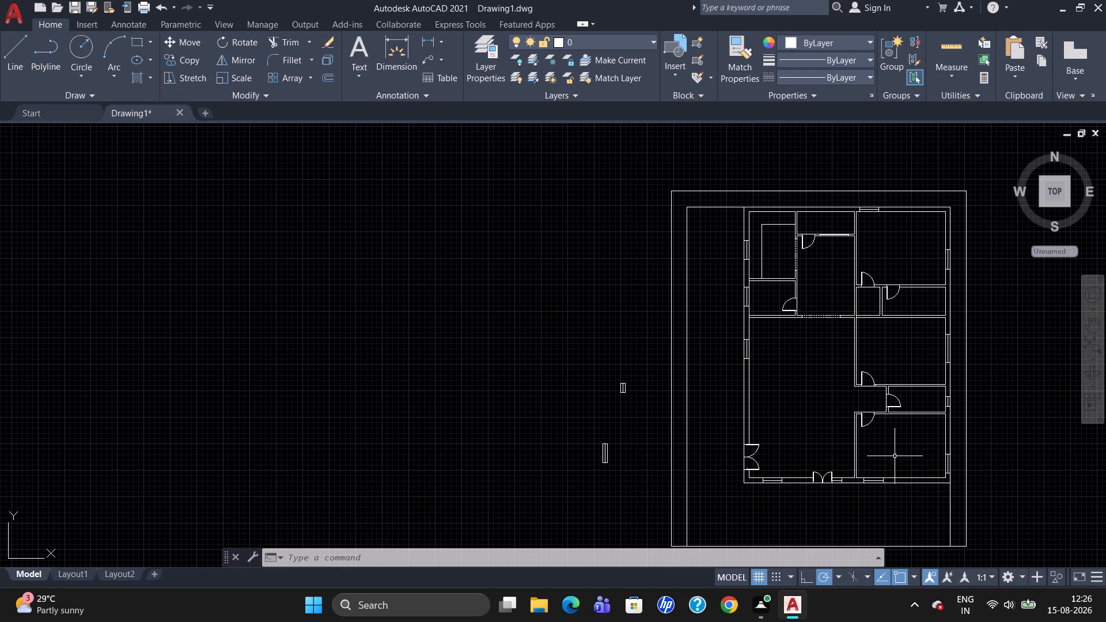
Copy the small window in the east exterior wall north to the small room below the northeast room.
left_click(947, 401)
key("c")
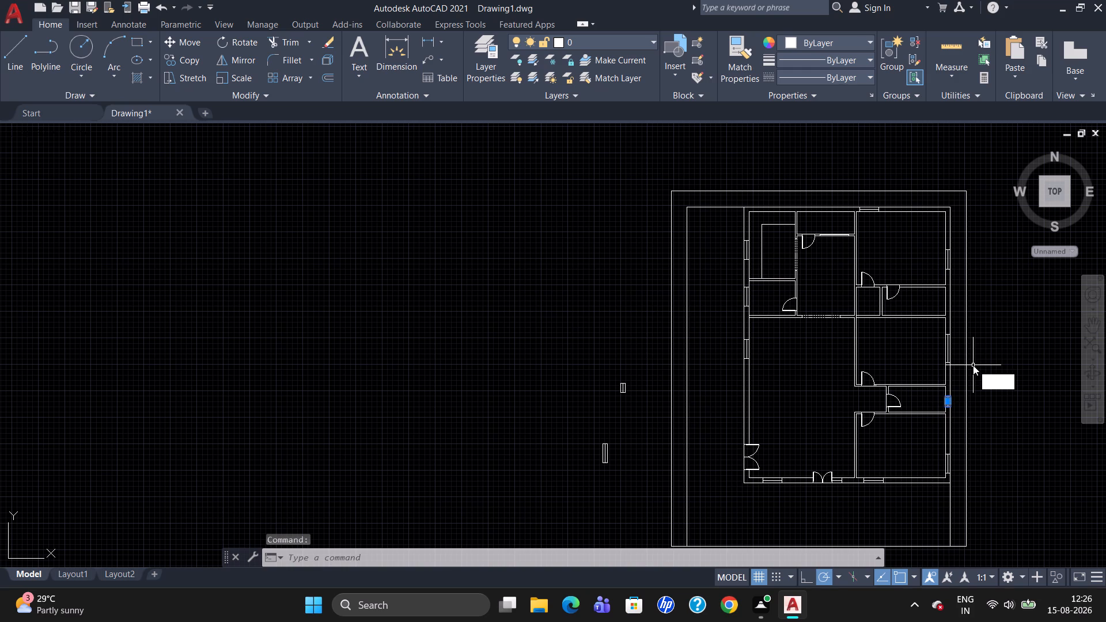
key("o")
key("Return")
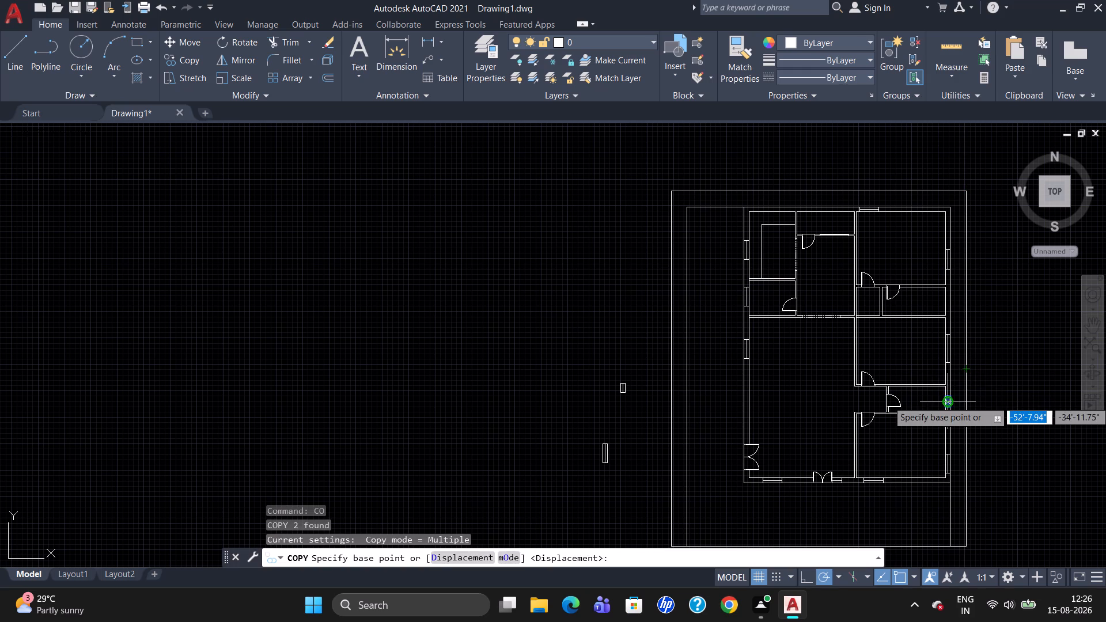
left_click(949, 401)
scroll(950, 298, "up", 2)
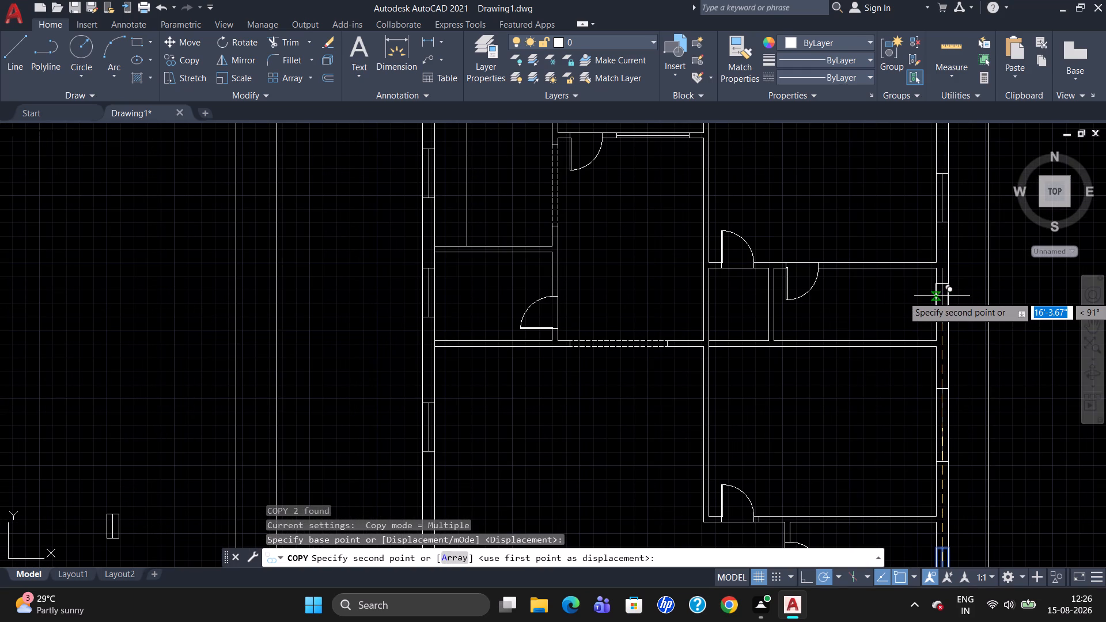
left_click(942, 296)
key("Escape")
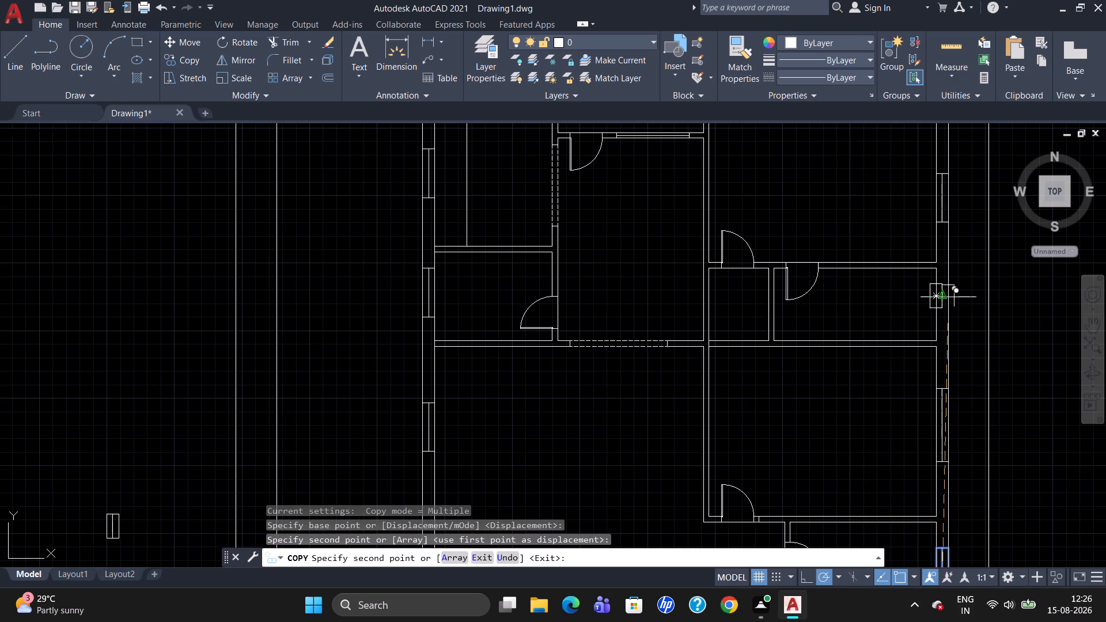
Move the copied small window east so that it sits within the thickness of the east exterior wall.
left_click(943, 287)
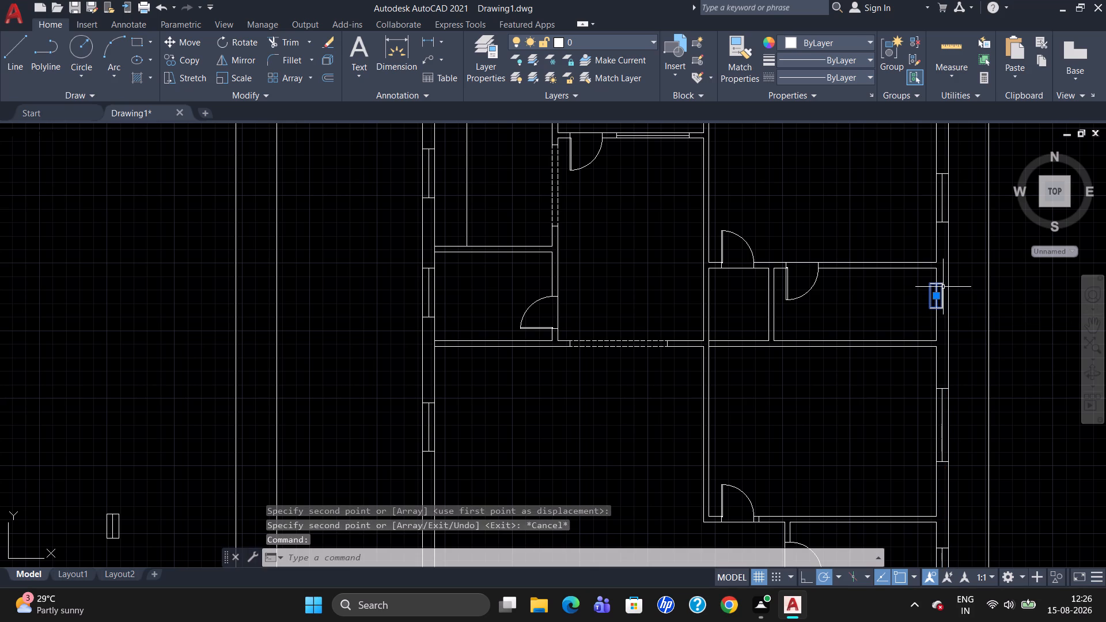
key("m")
key("Return")
scroll(943, 287, "up", 1)
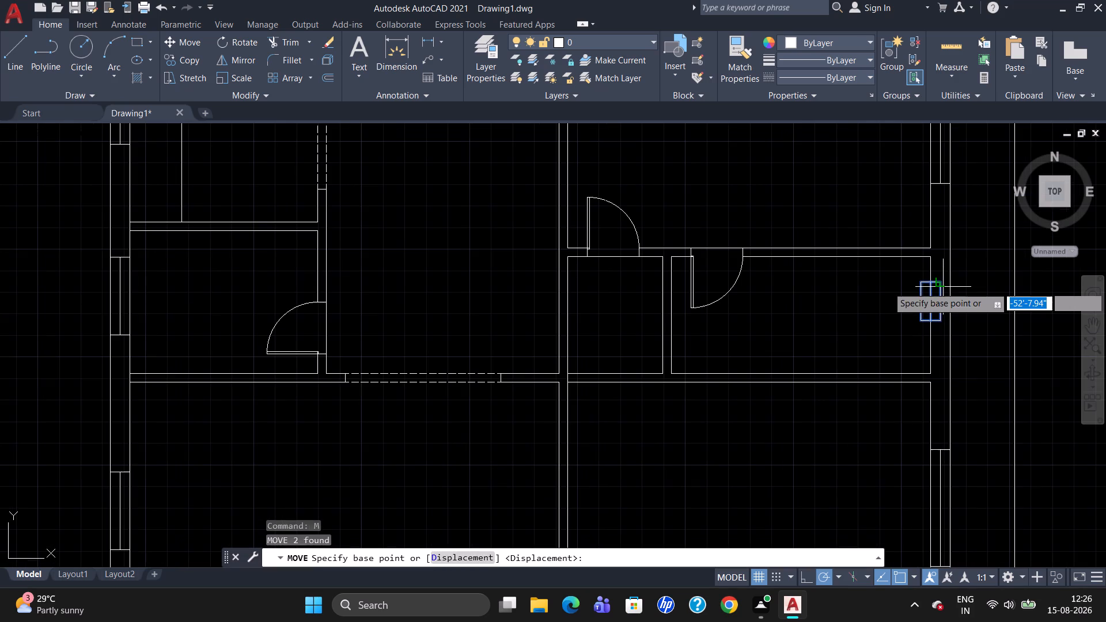
left_click(943, 287)
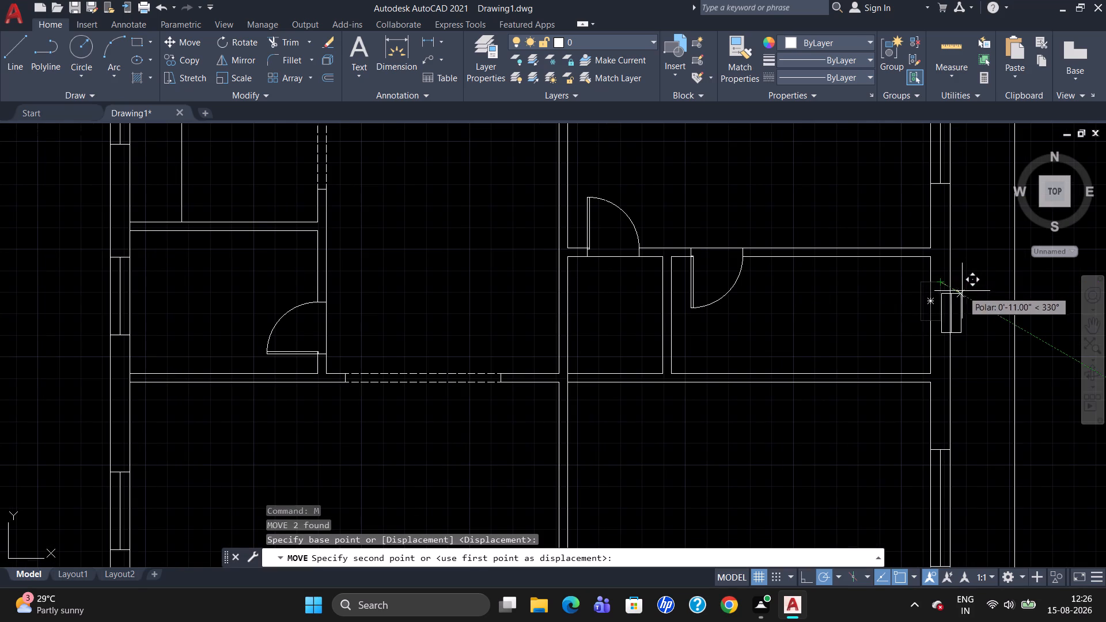
left_click(950, 291)
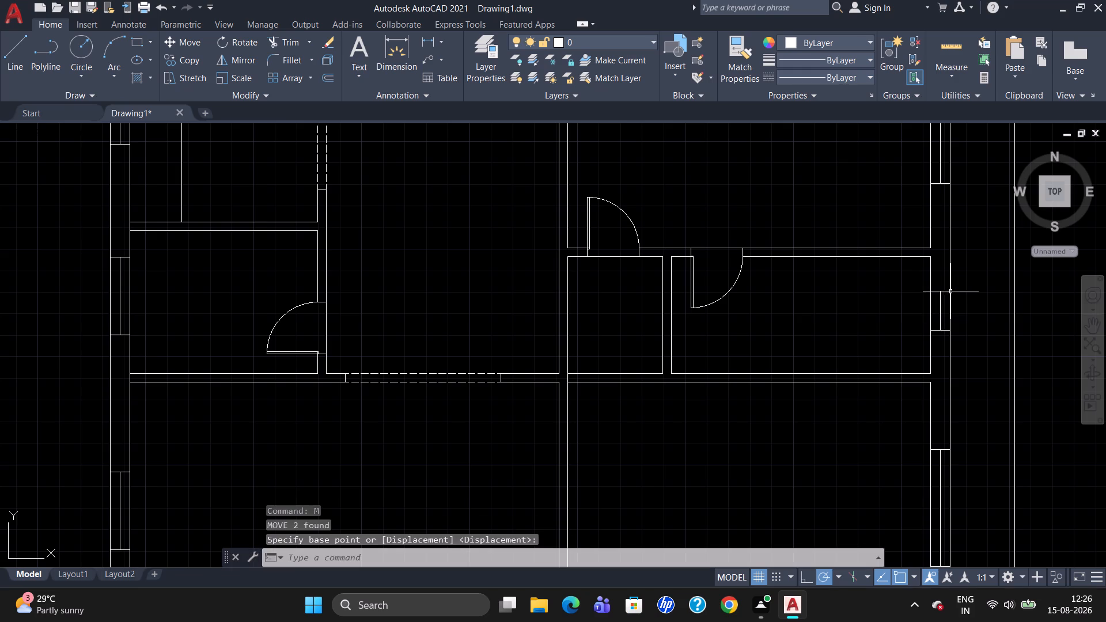
Trim away the east face of the wall between the central room and the small lobby to its east.
scroll(983, 313, "down", 1)
scroll(848, 390, "down", 2)
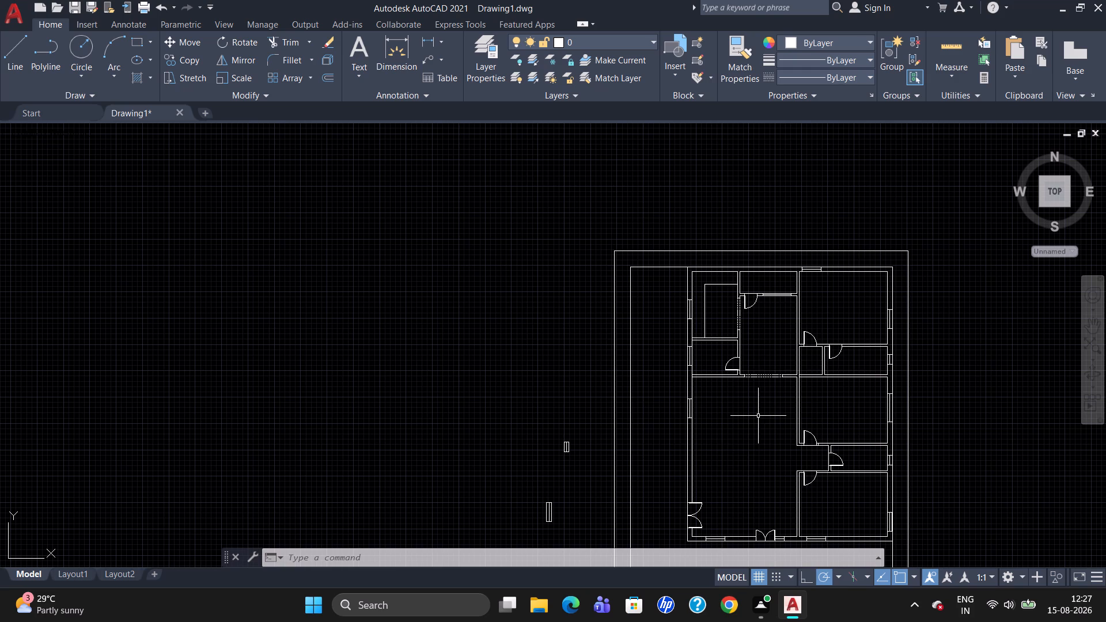
type("tr")
key("Return")
key("Return")
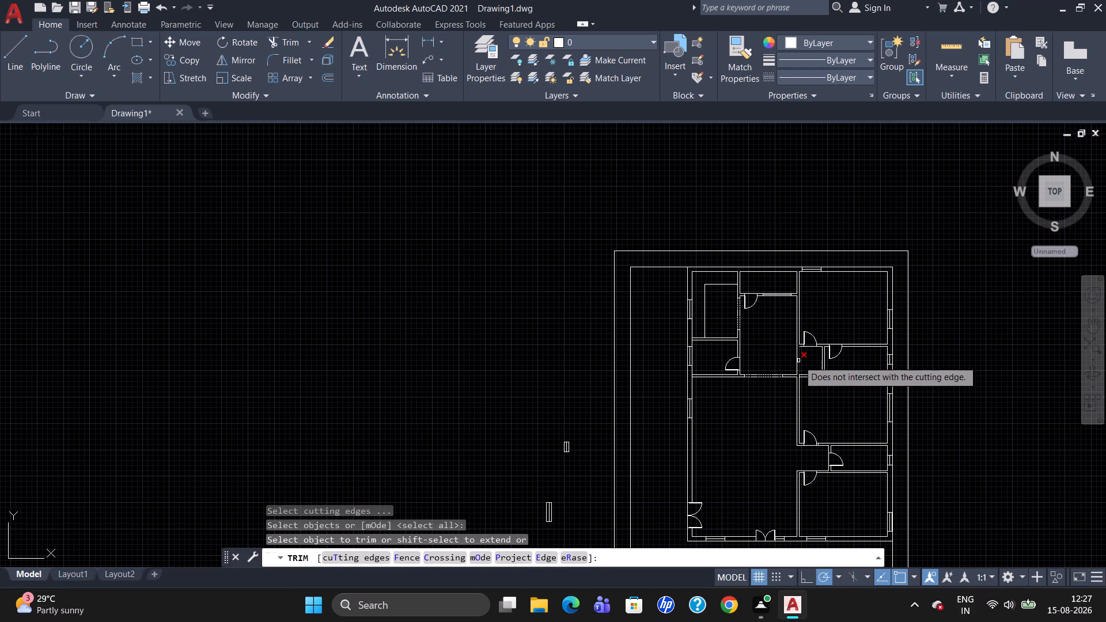
left_click(799, 361)
left_click(796, 360)
scroll(808, 357, "up", 2)
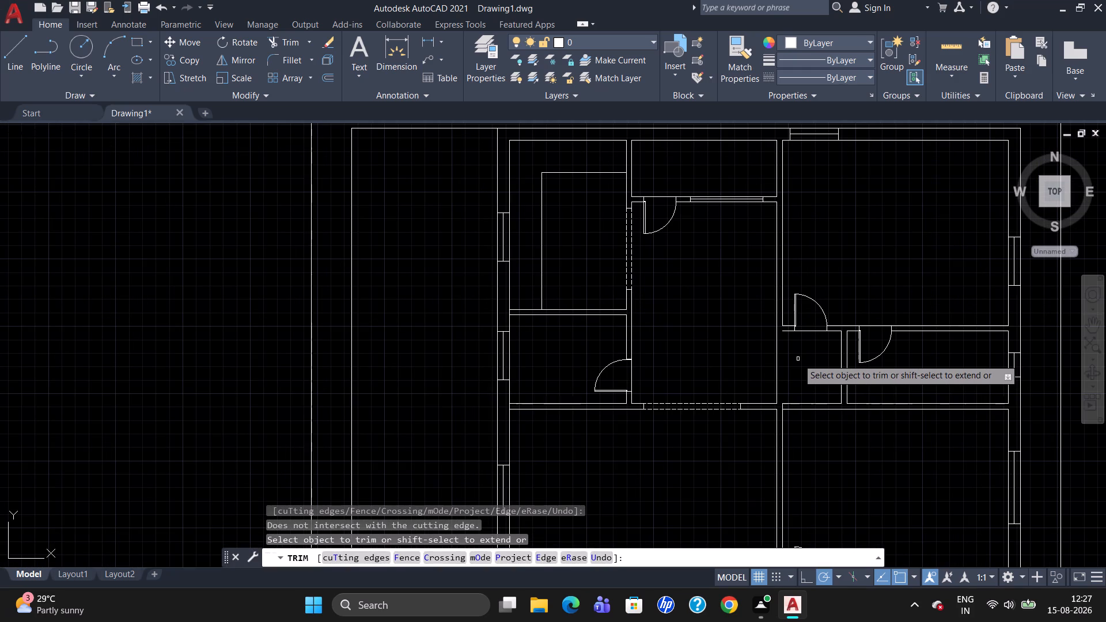
key("Escape")
Extend the small lobby's north wall line west to the east wall line of the central room.
type("ex")
key("Return")
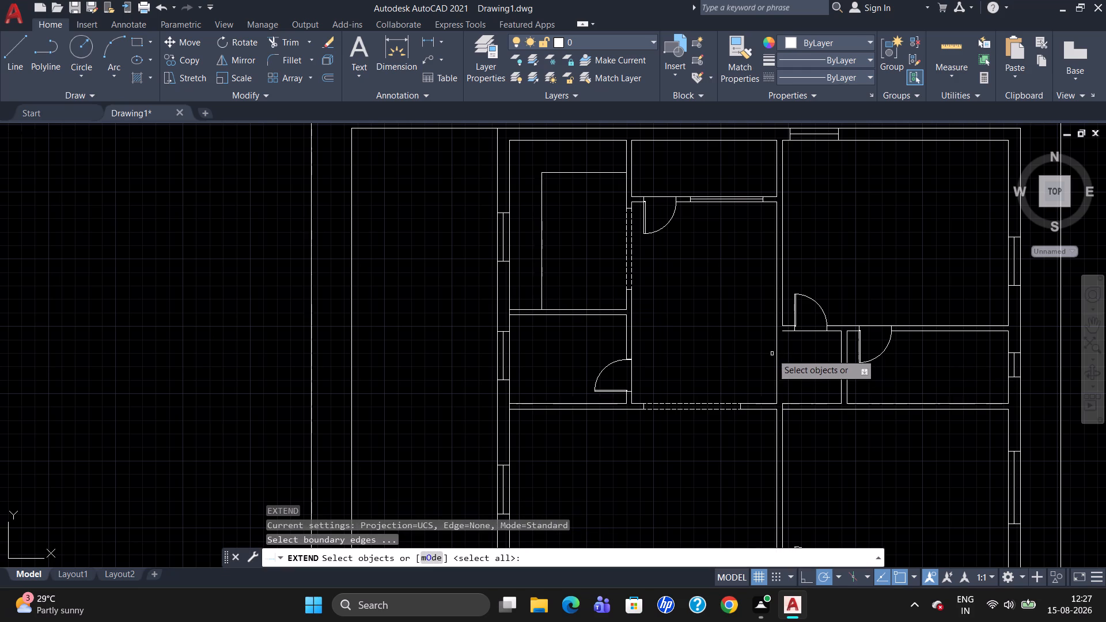
left_click(778, 353)
key("Return")
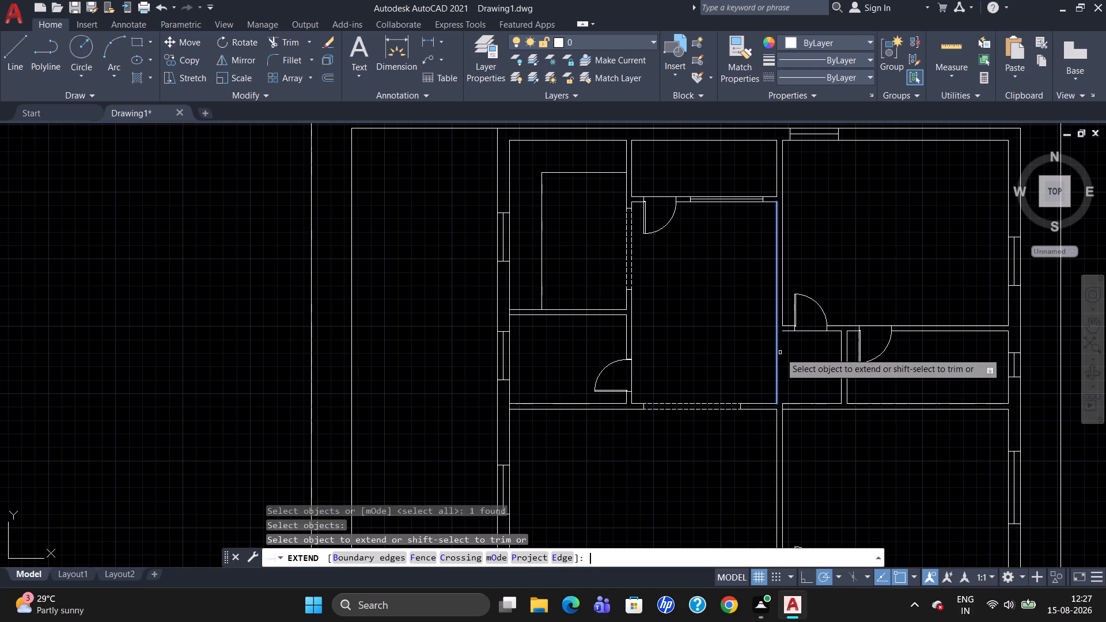
left_click(787, 329)
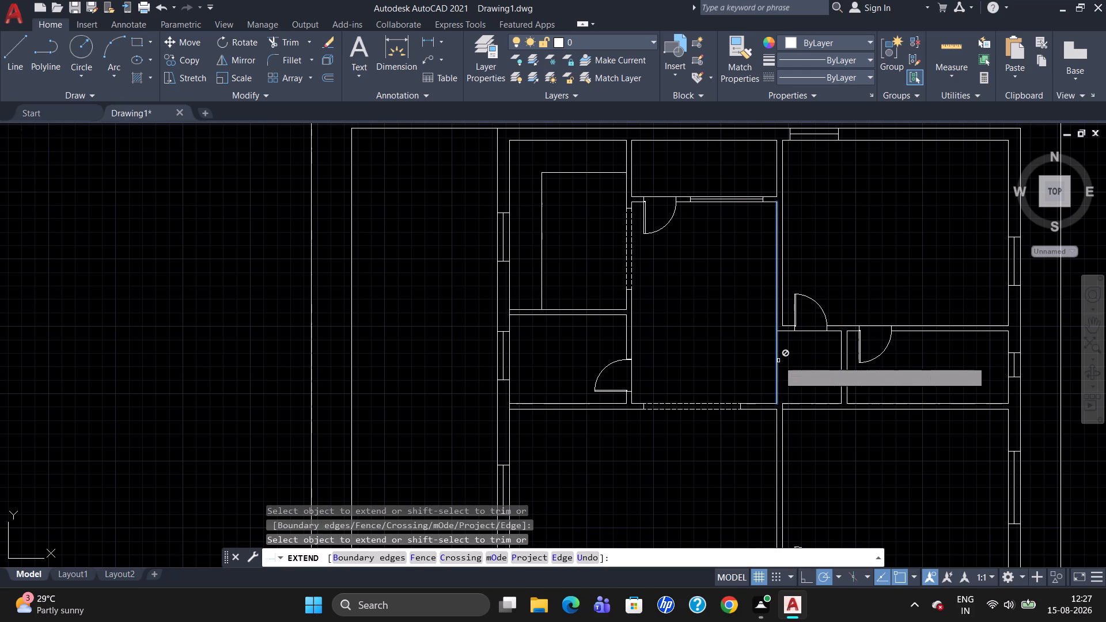
key("Escape")
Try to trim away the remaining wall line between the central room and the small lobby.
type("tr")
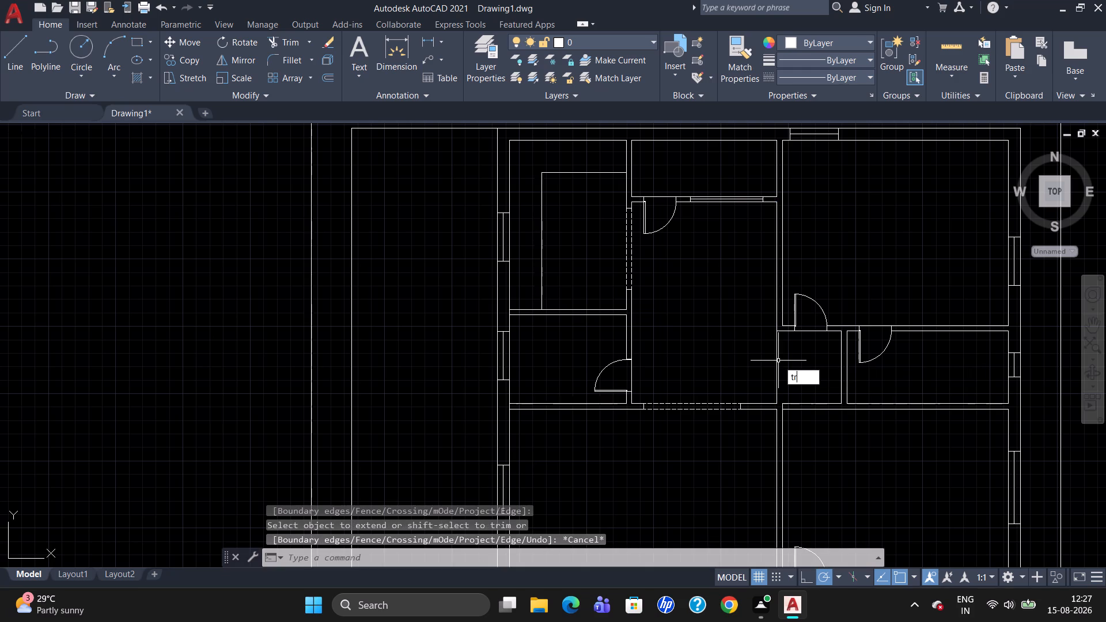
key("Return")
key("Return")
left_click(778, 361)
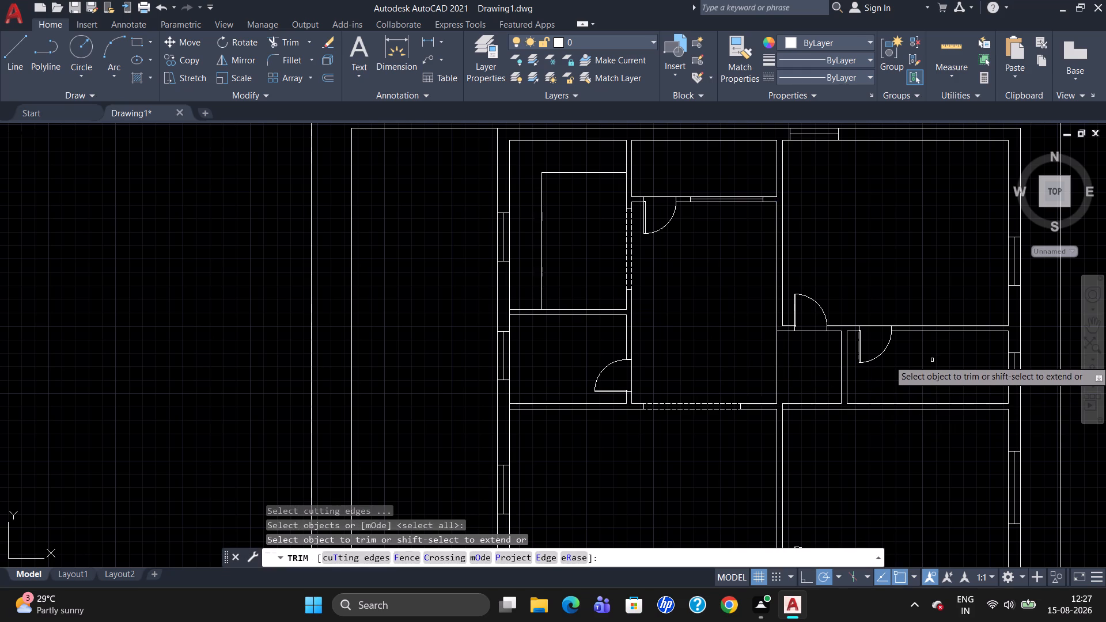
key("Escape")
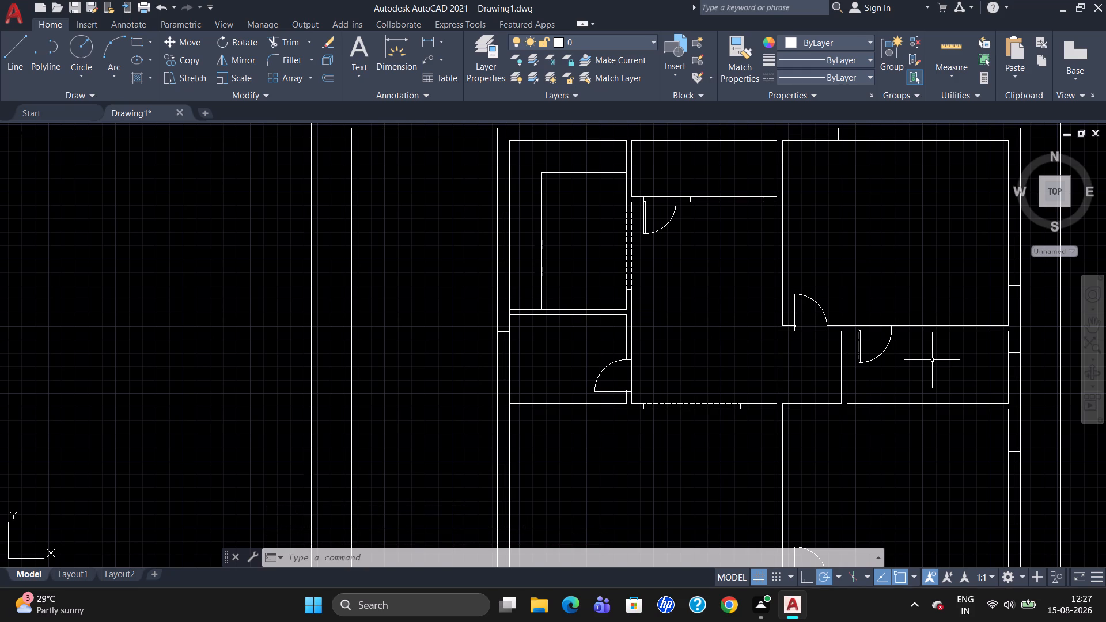
Draw a vertical line about 3' long from the north wall southward in the small room east of the lobby.
key("l")
key("Return")
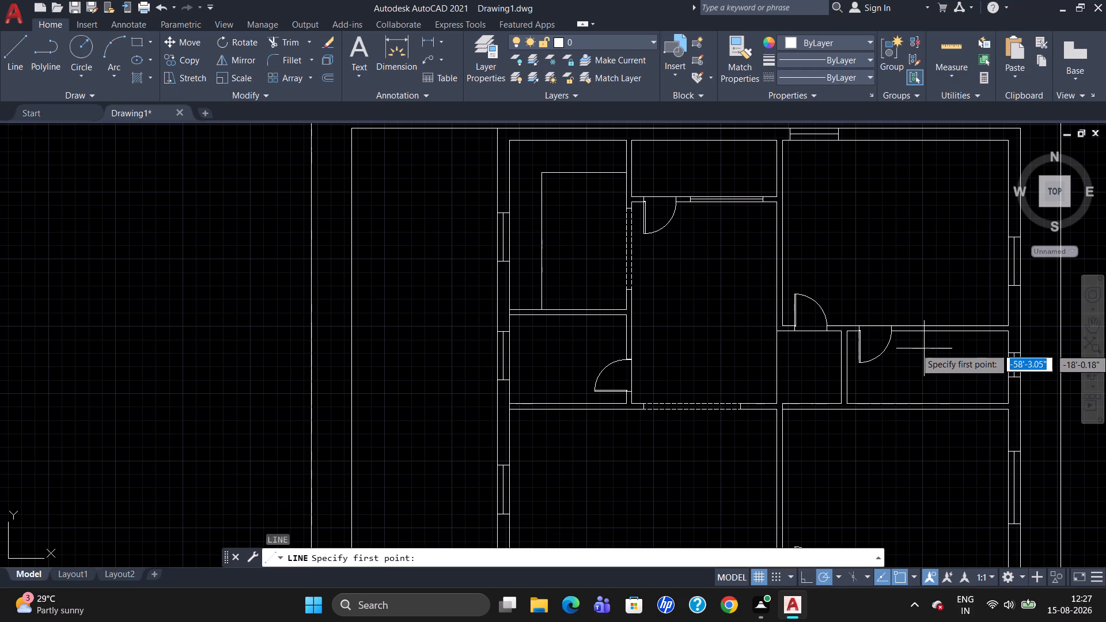
left_click(923, 338)
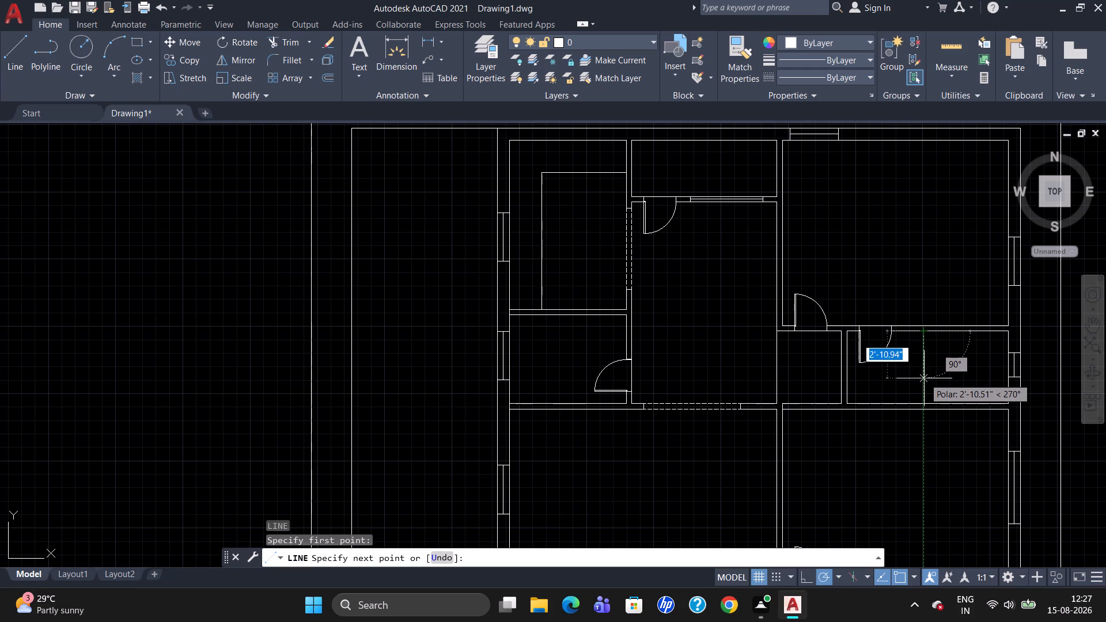
left_click(923, 385)
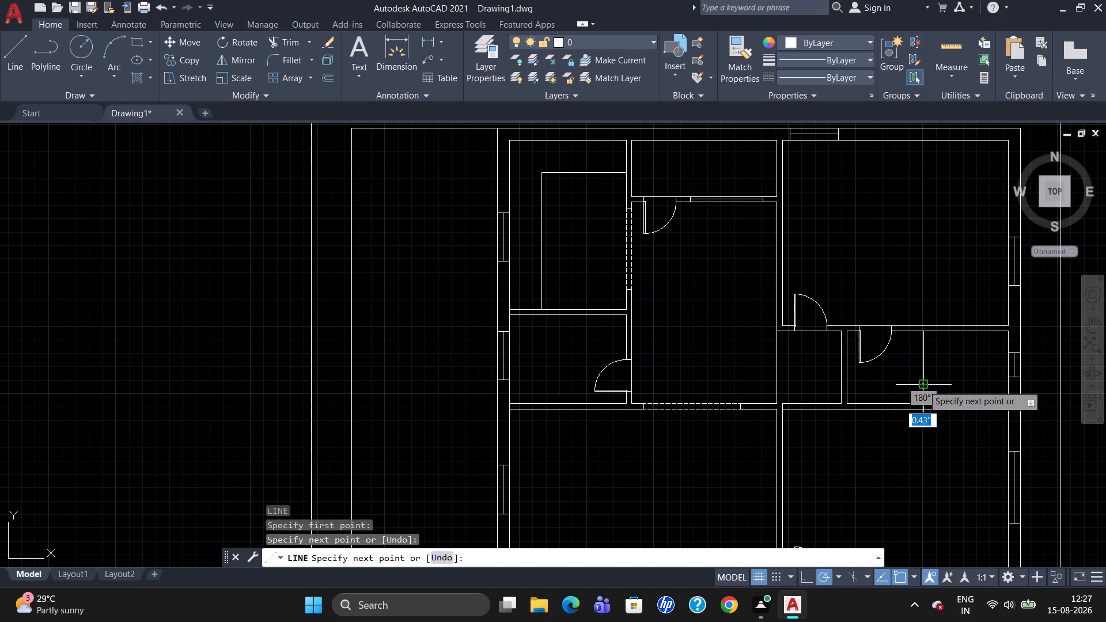
key("Escape")
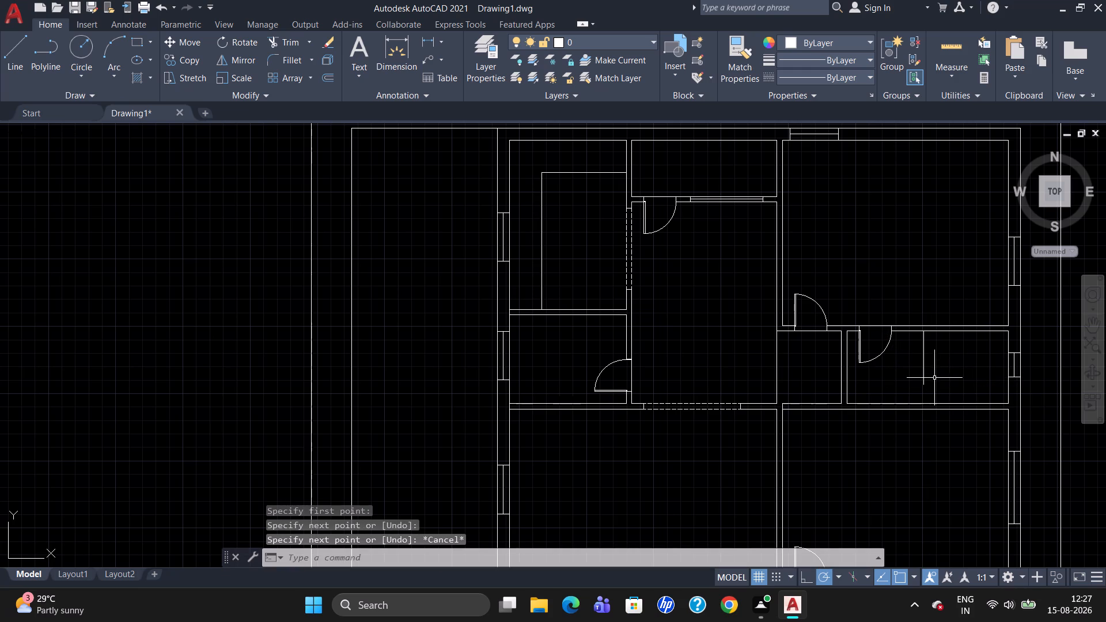
Offset the new partition line 2" to the west.
key("o")
key("Return")
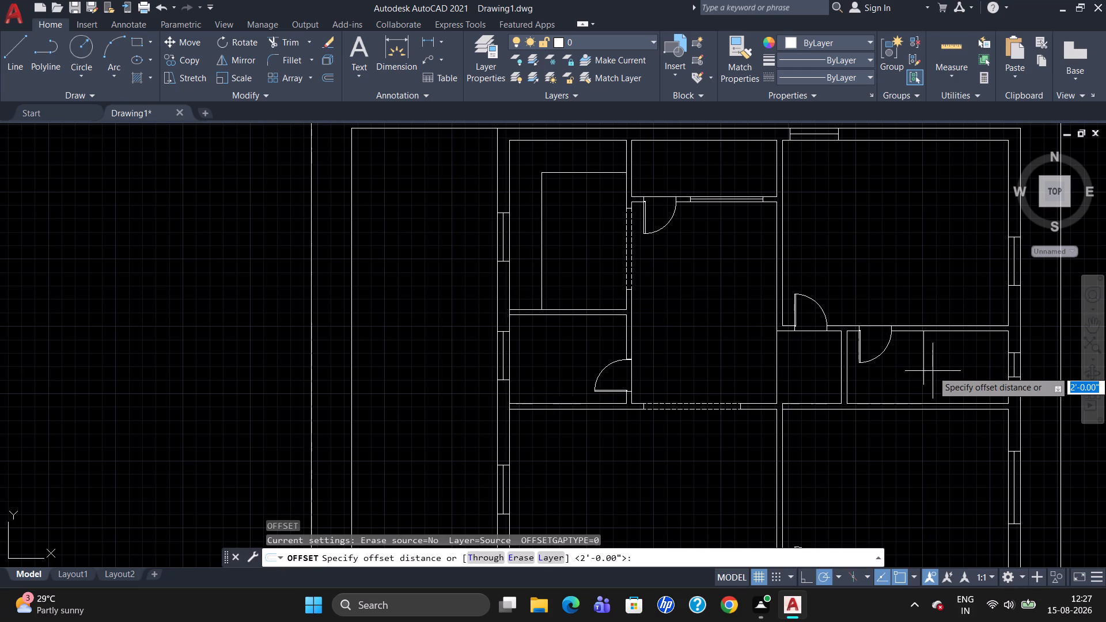
type("2\"")
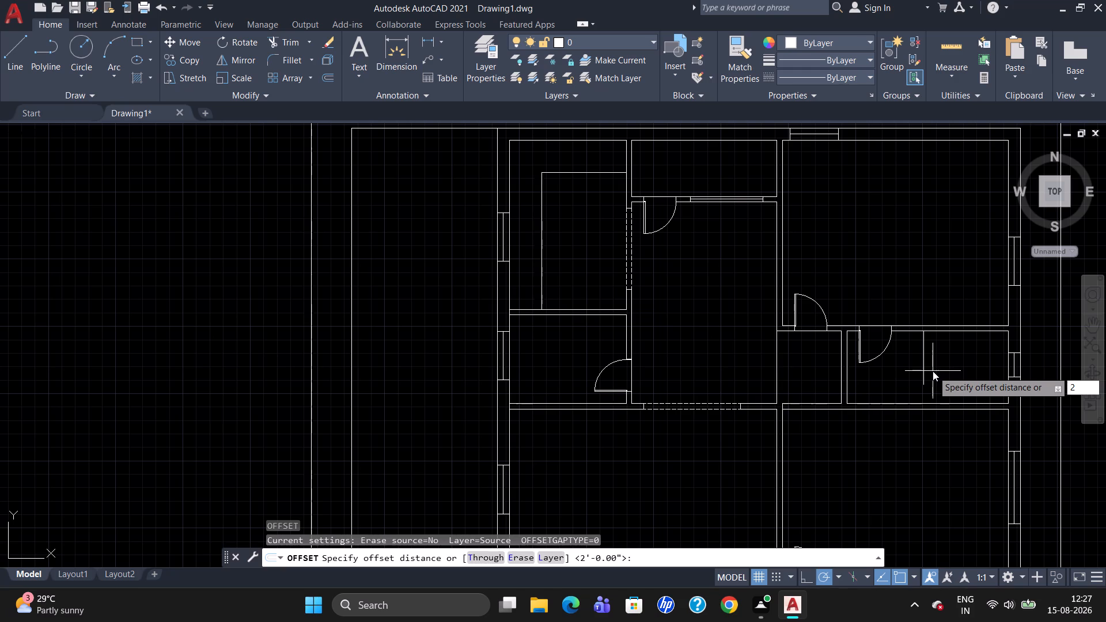
key("Return")
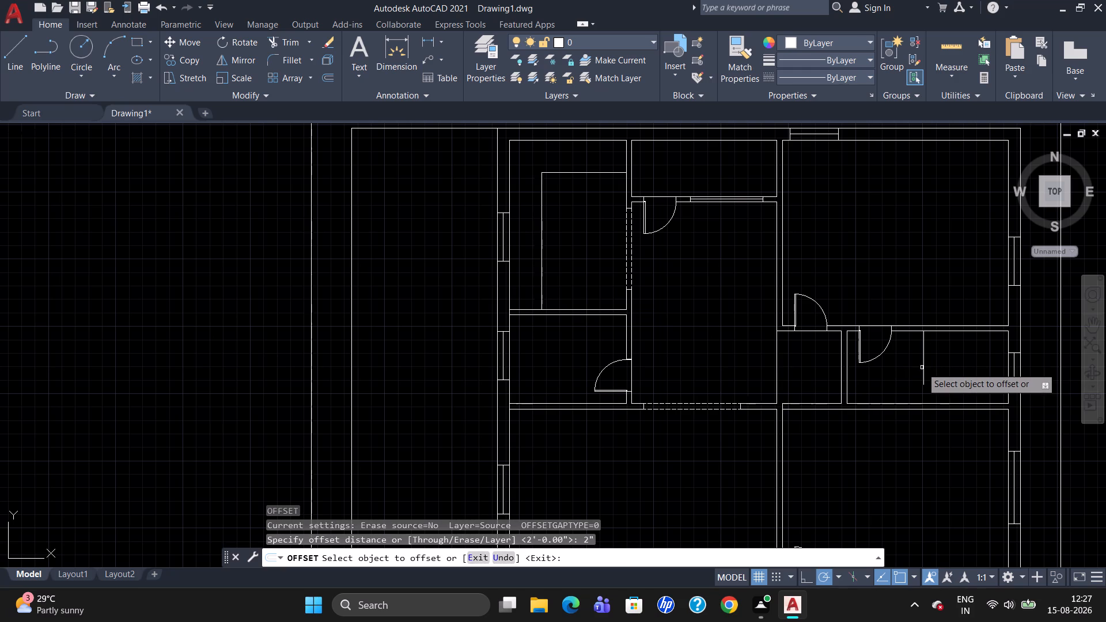
left_click(923, 366)
left_click(909, 373)
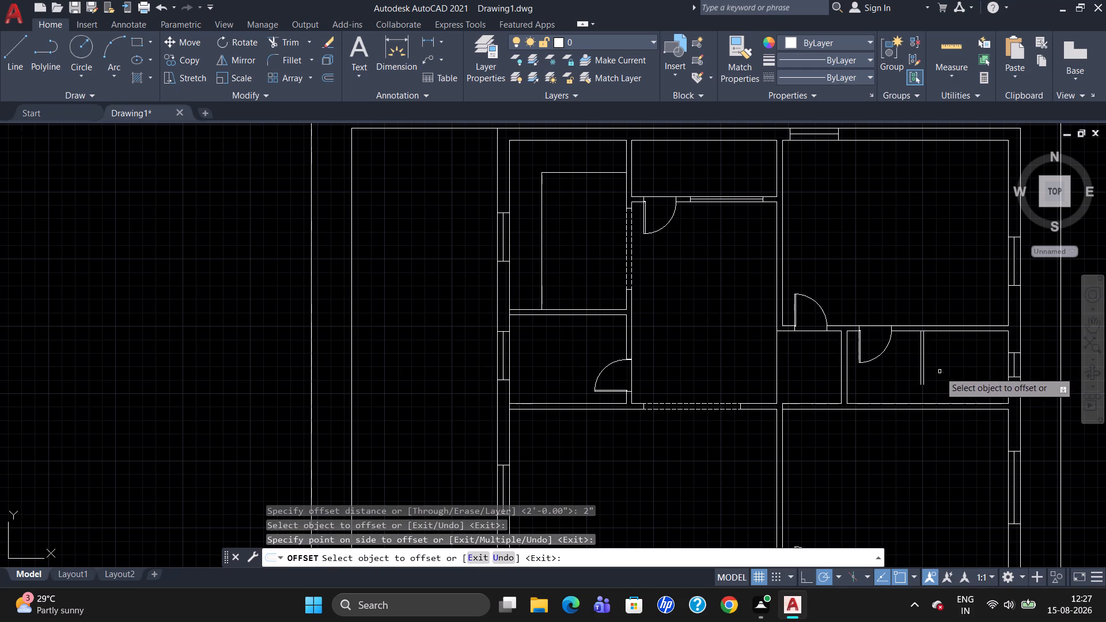
scroll(941, 383, "up", 2)
key("Escape")
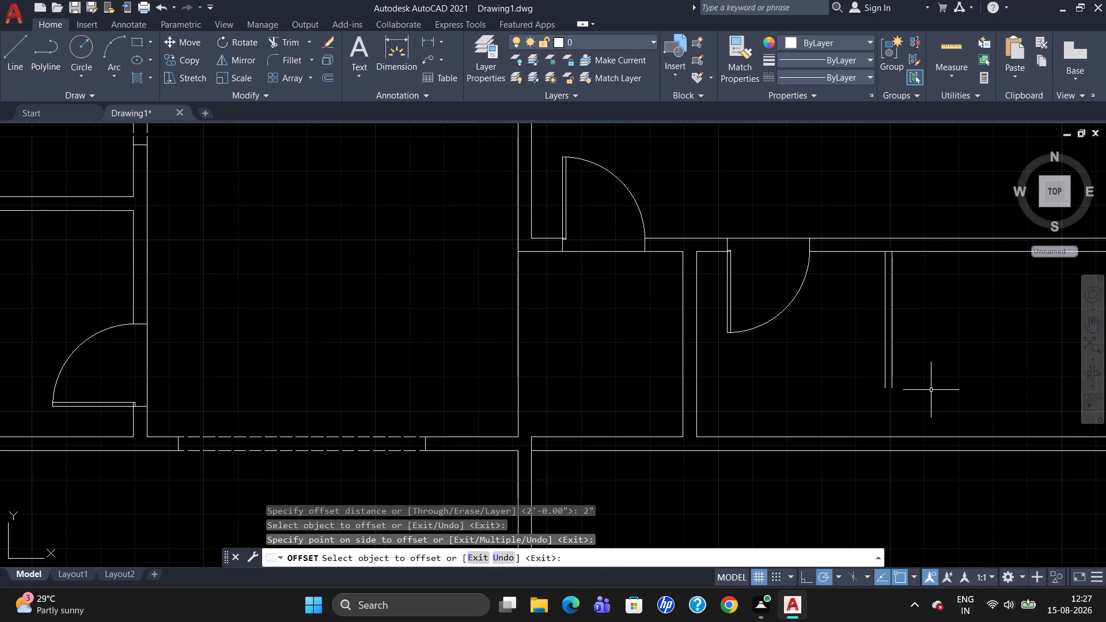
Close the open south end of the partition with a short line joining its two faces.
key("l")
key("Return")
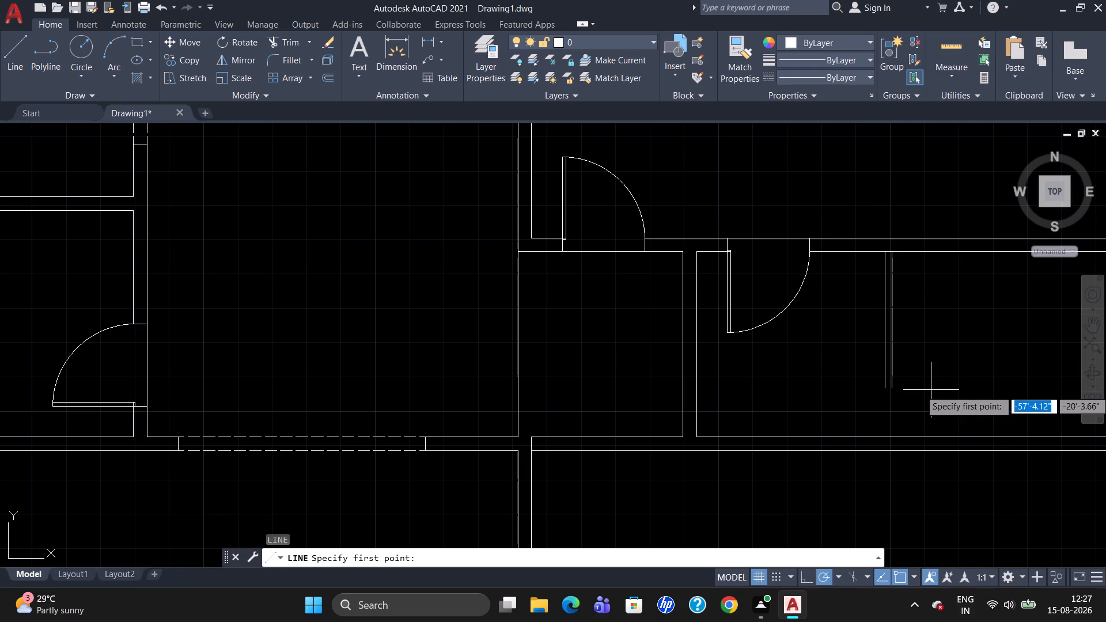
left_click(887, 393)
left_click(895, 391)
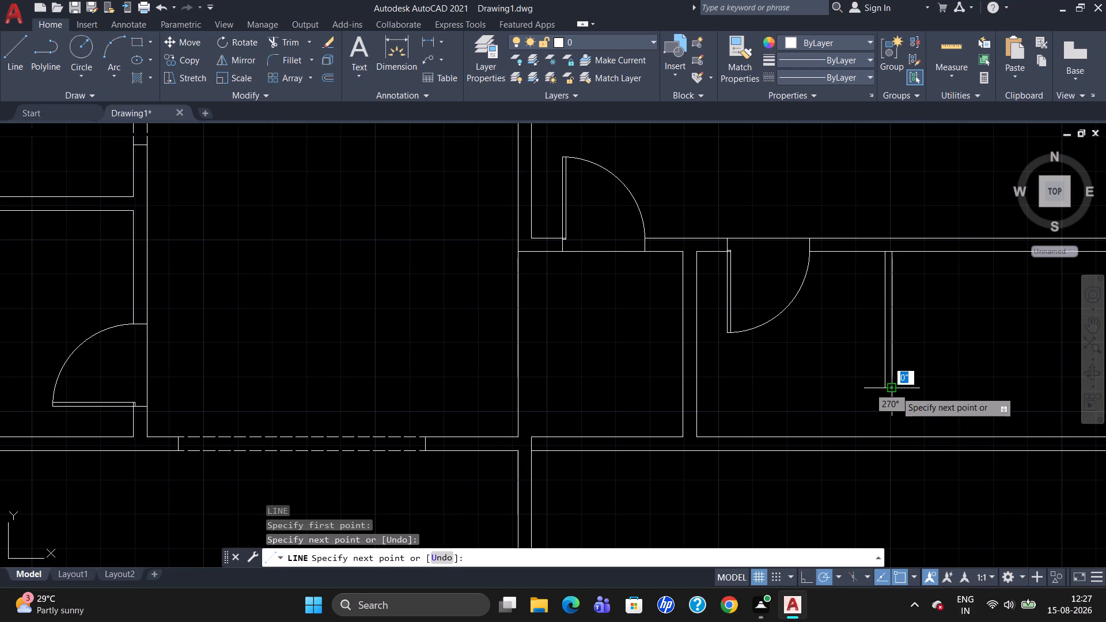
key("Escape")
Offset the north boundary line of the west side yard 3' to the south.
scroll(868, 329, "down", 5)
scroll(773, 367, "up", 1)
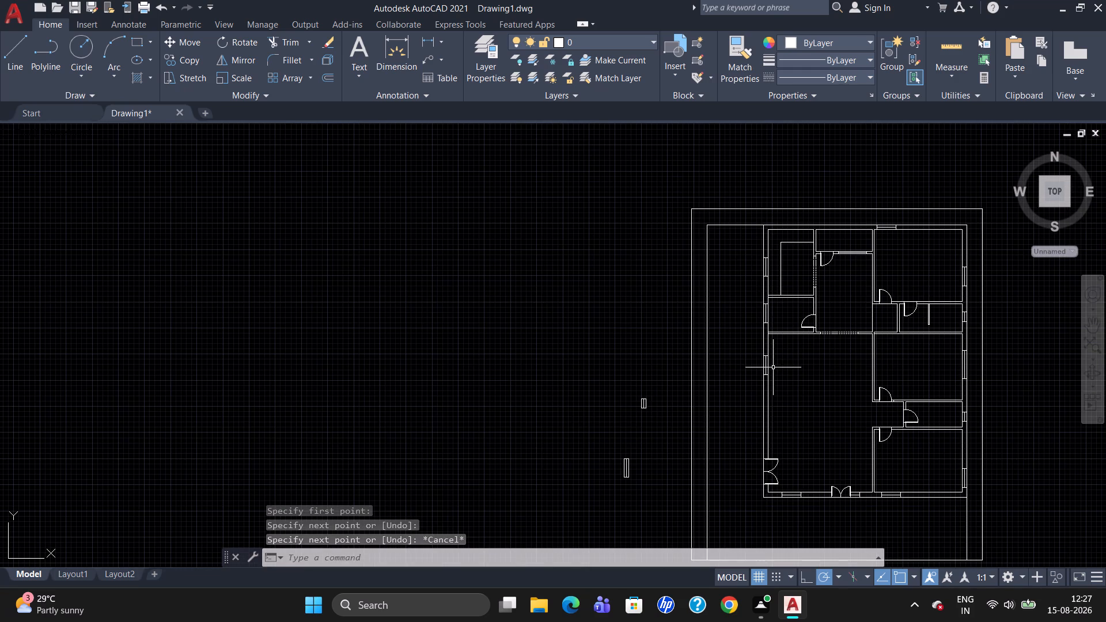
scroll(815, 291, "up", 1)
scroll(850, 411, "down", 1)
scroll(809, 524, "up", 1)
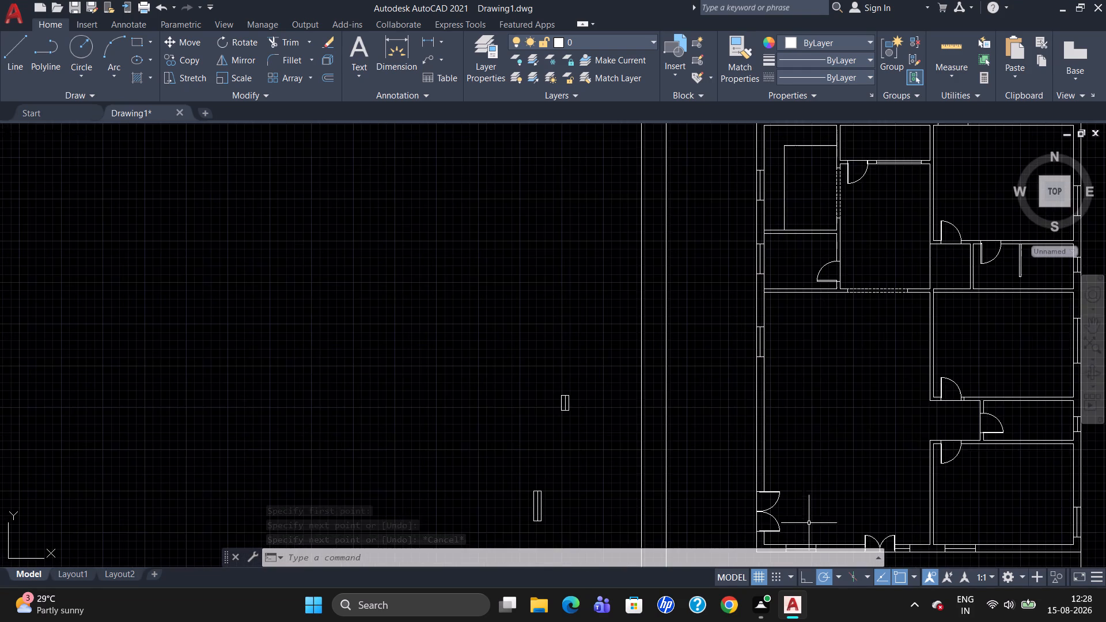
scroll(831, 423, "down", 2)
scroll(891, 504, "up", 2)
scroll(892, 419, "down", 1)
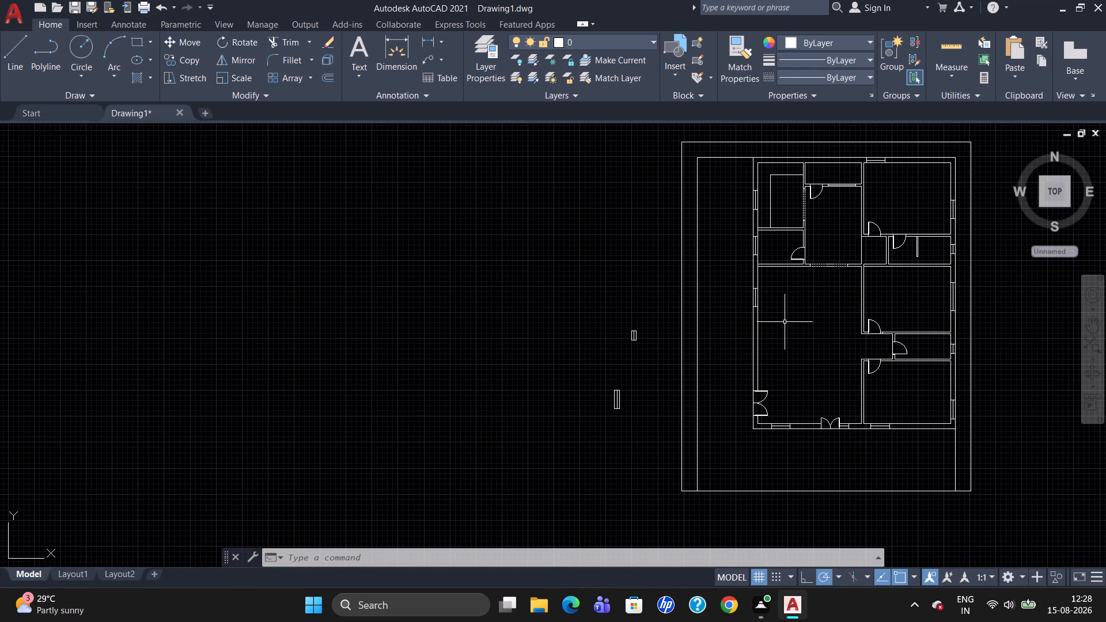
key("o")
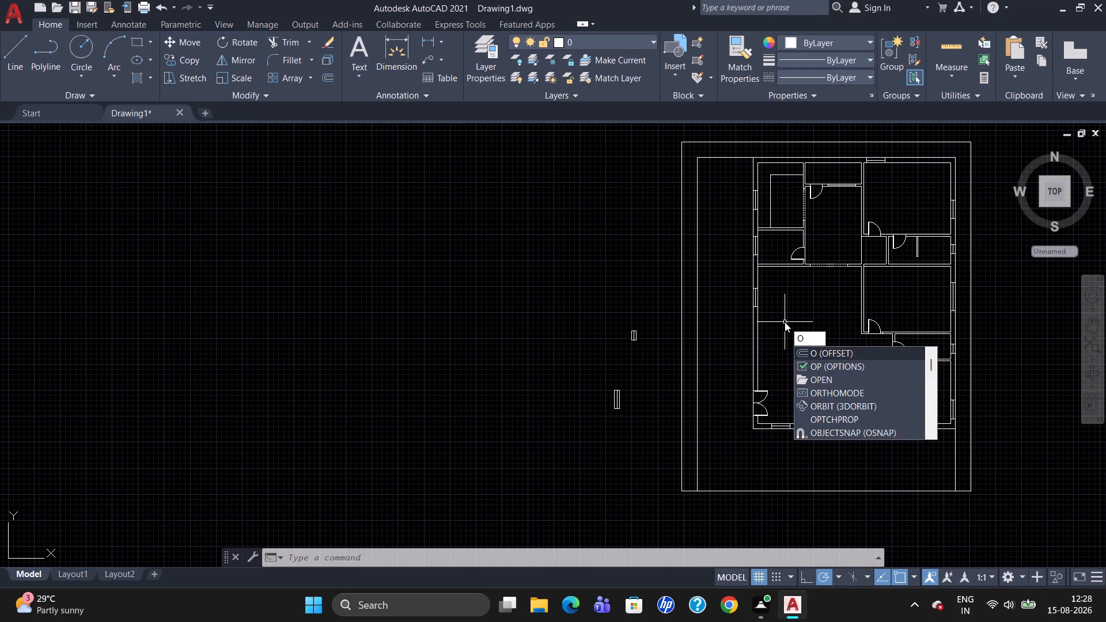
key("Return")
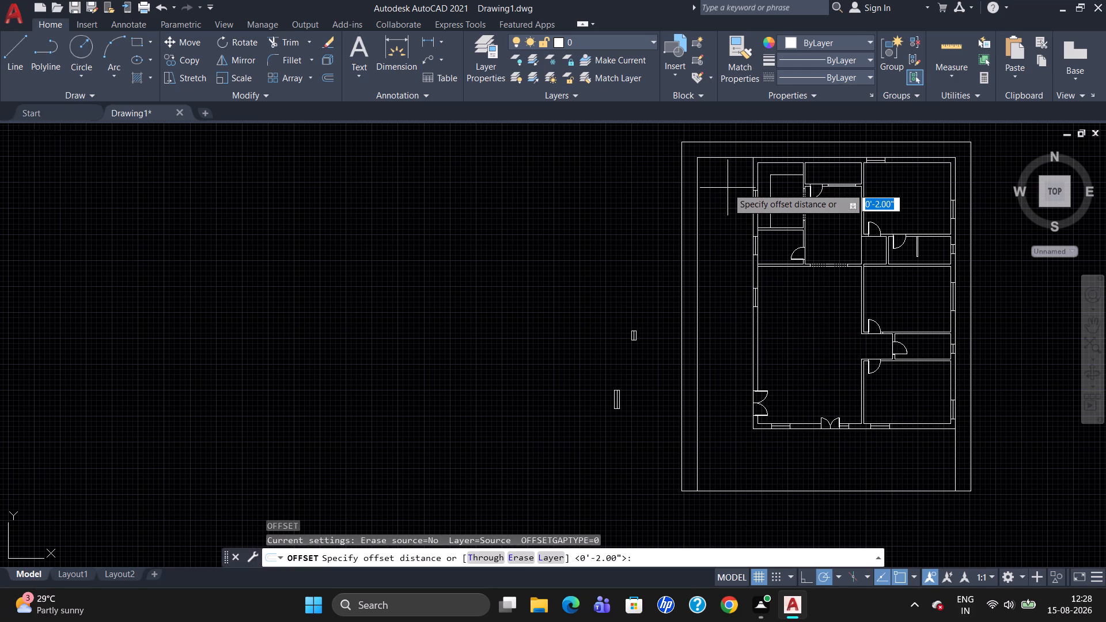
type("3'")
key("Return")
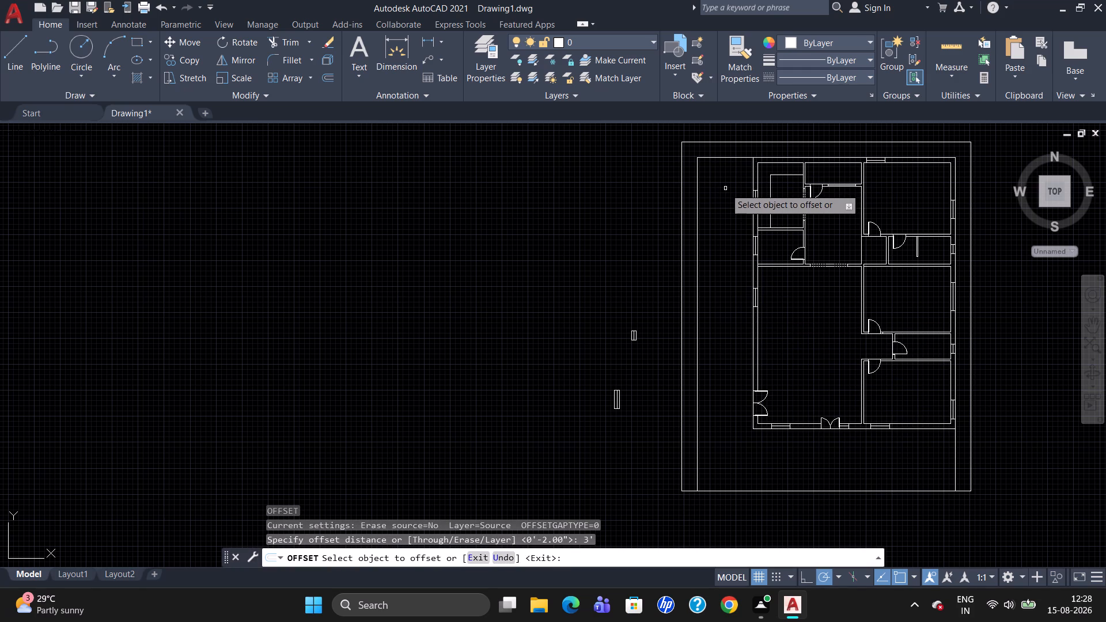
left_click(726, 157)
left_click(725, 202)
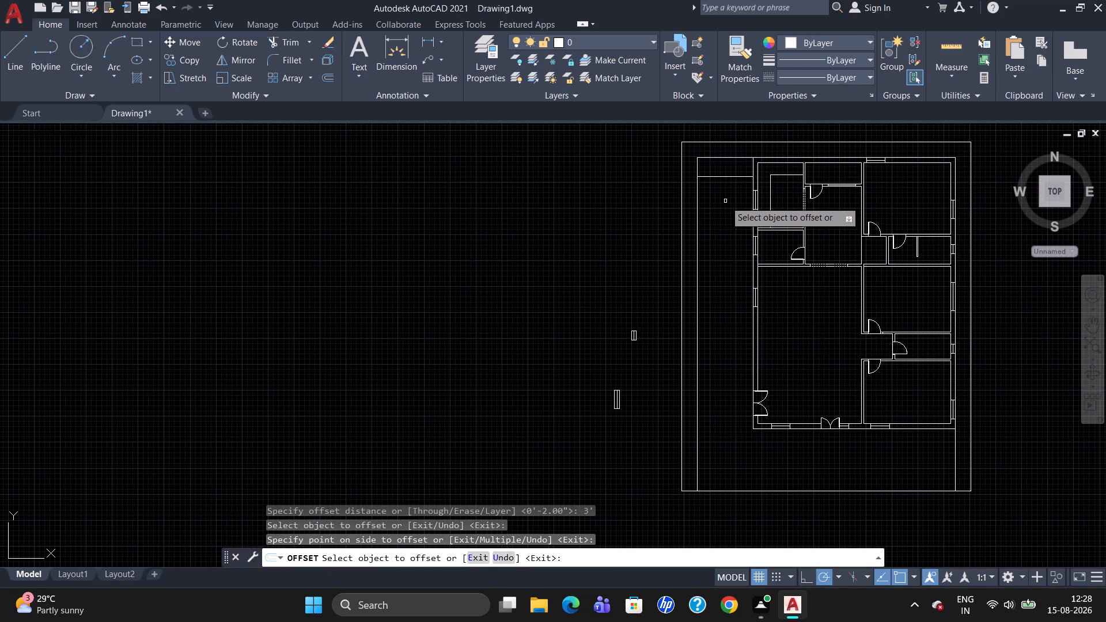
key("Escape")
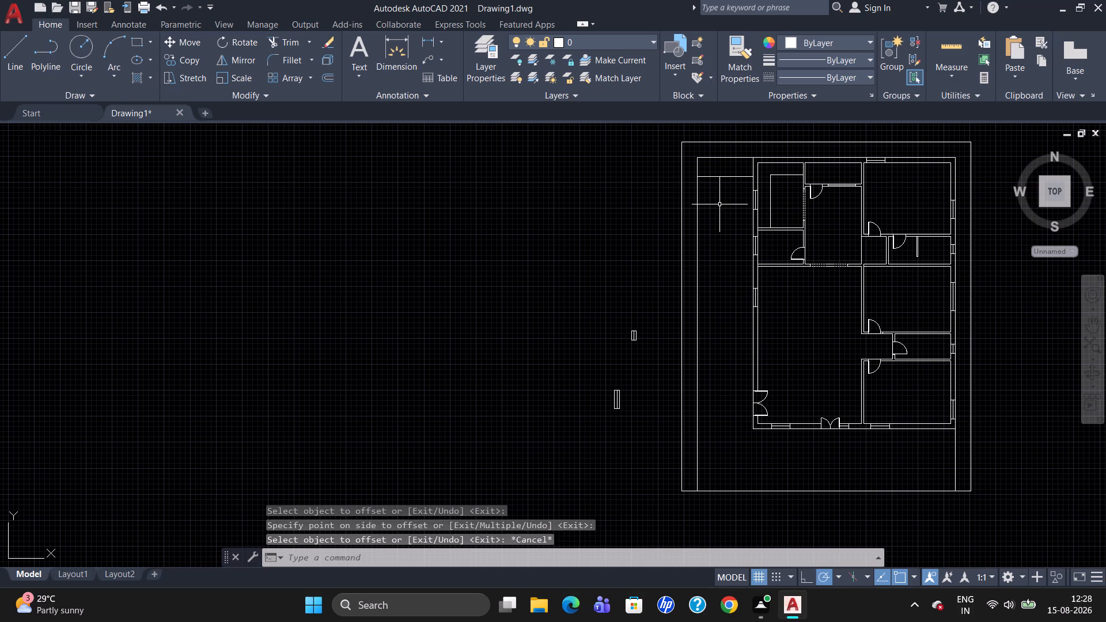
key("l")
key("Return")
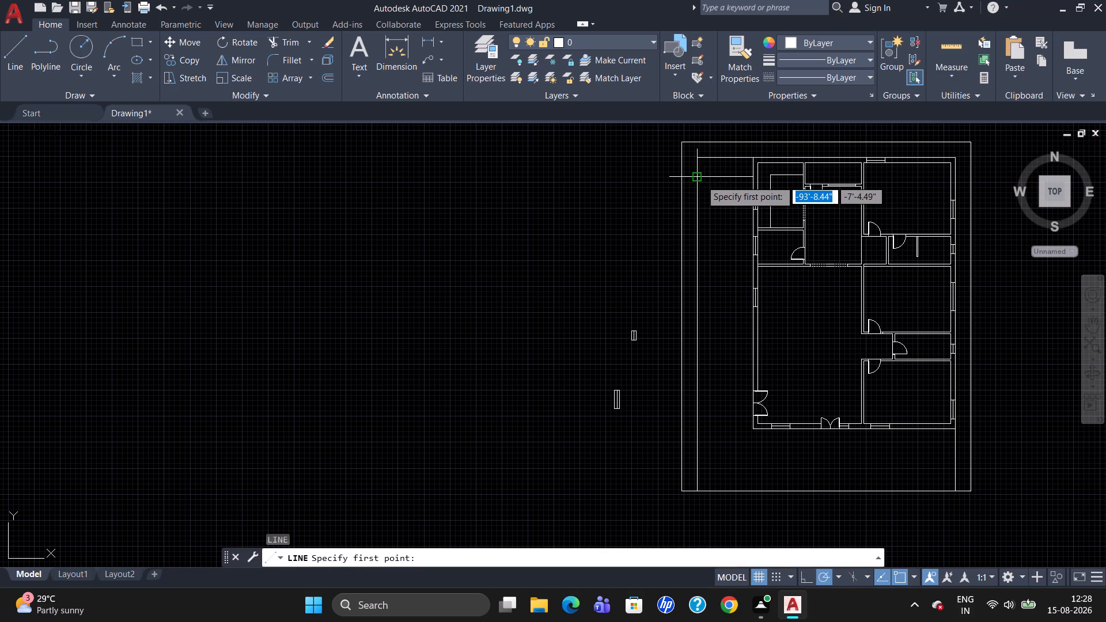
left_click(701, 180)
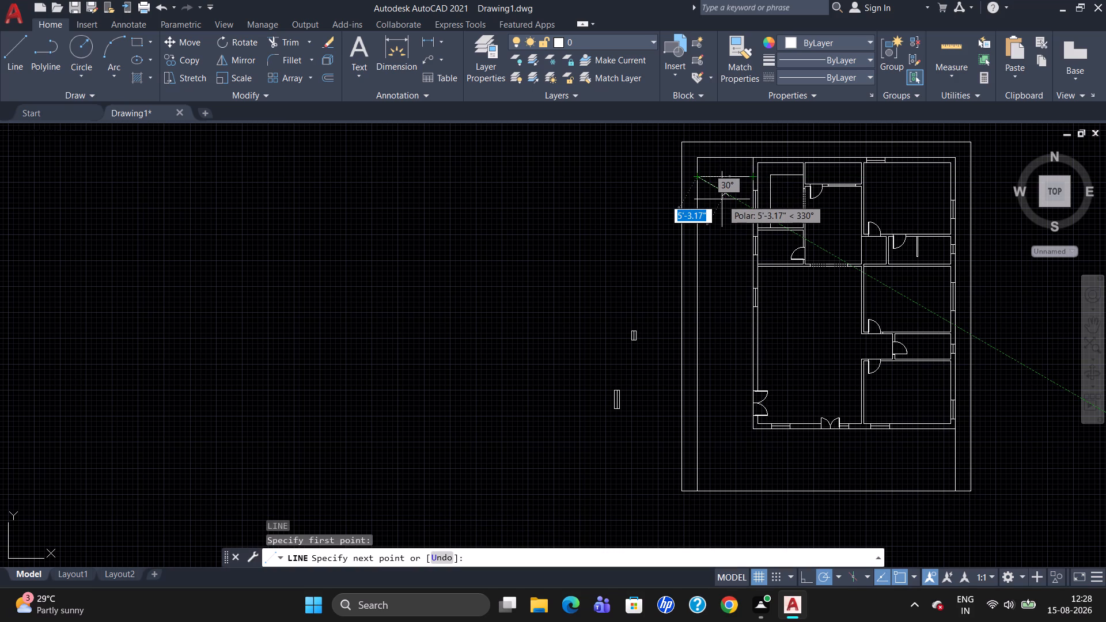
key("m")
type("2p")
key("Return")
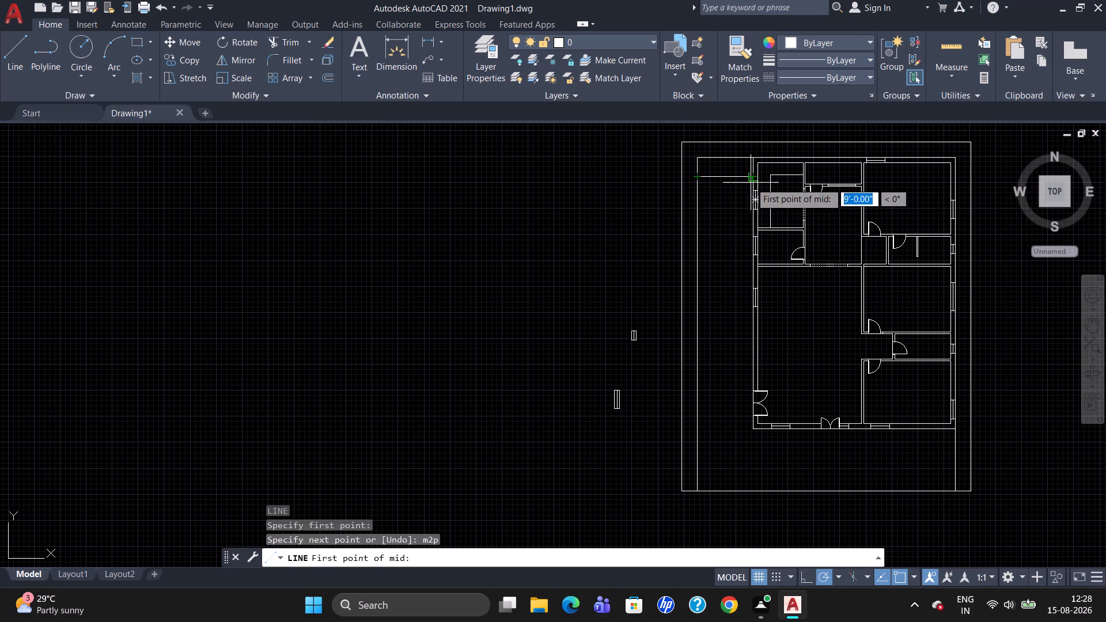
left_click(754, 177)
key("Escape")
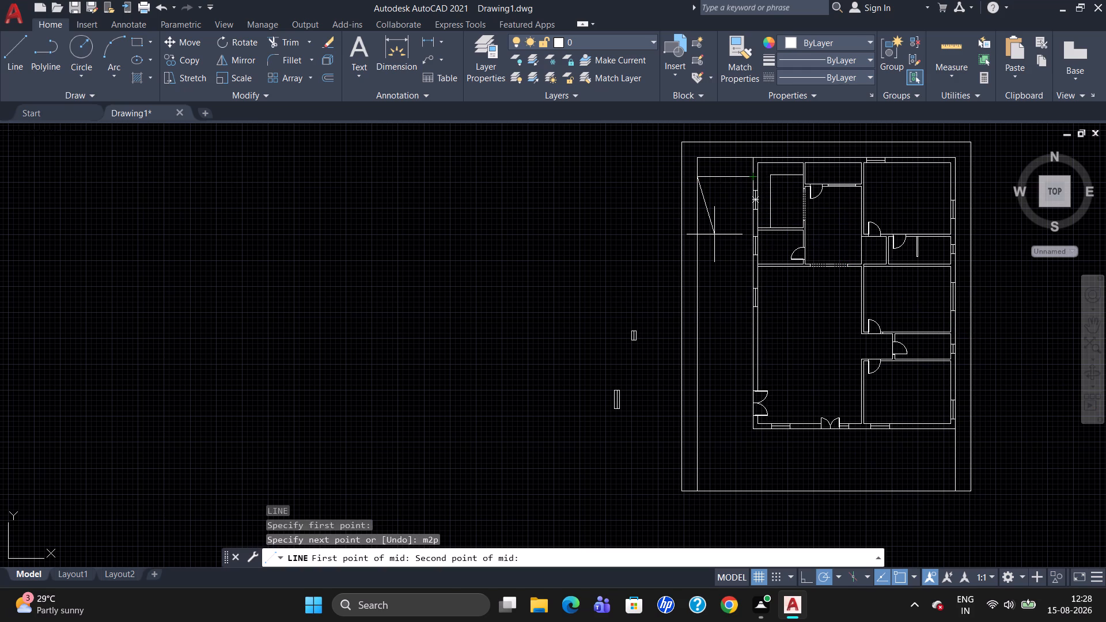
Draw a vertical line about 15' long southward from the midpoint between the ends of the west side yard's offset line.
key("l")
key("Return")
type("m2p")
key("Return")
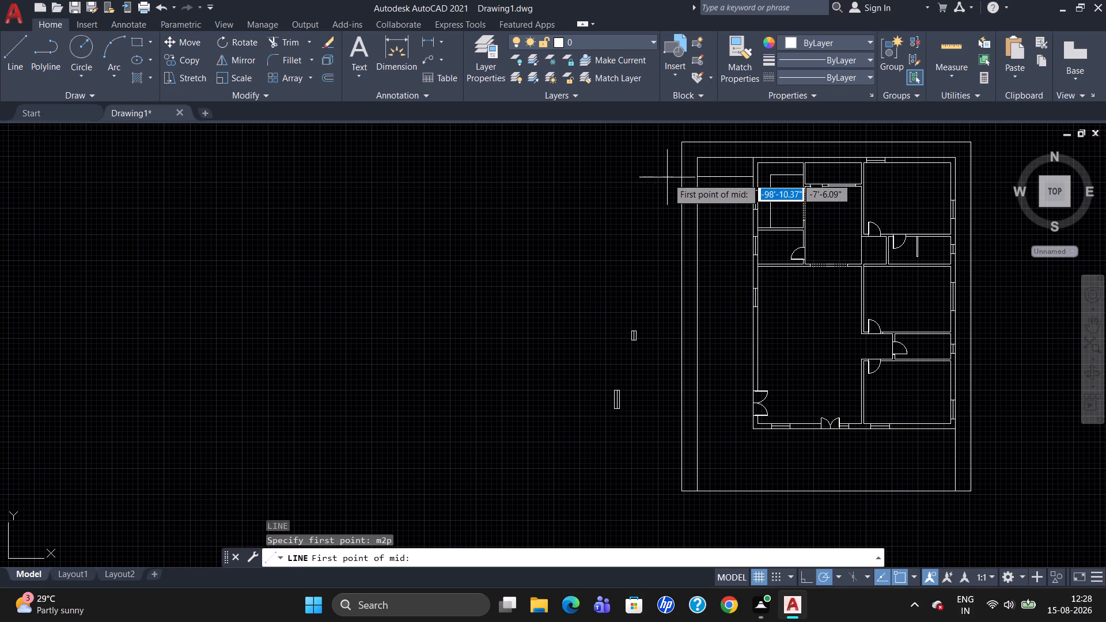
left_click(697, 176)
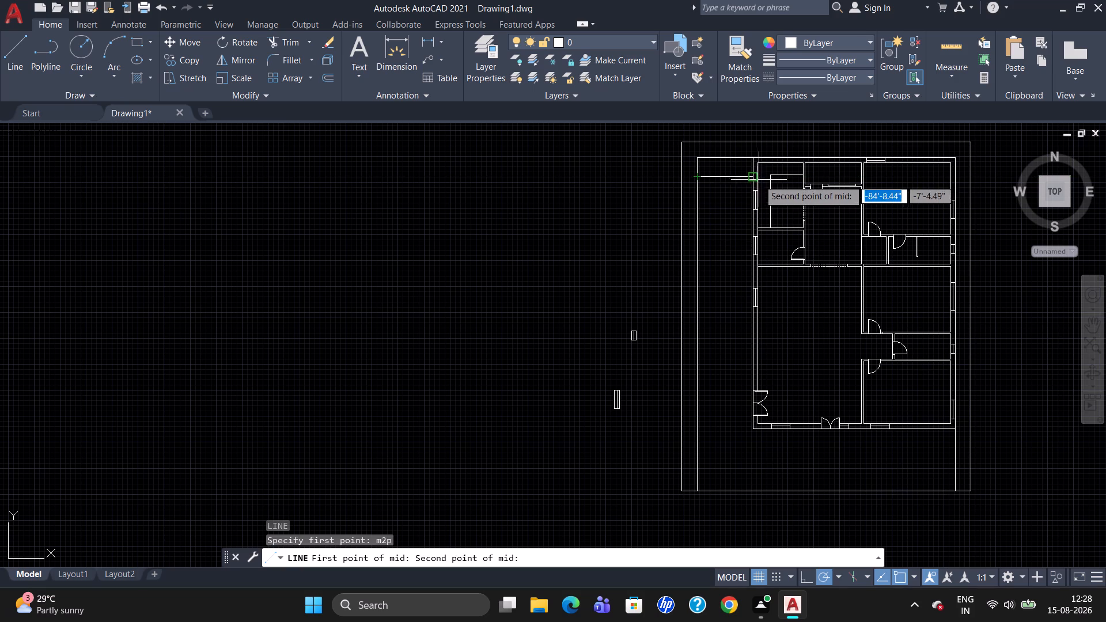
left_click(757, 179)
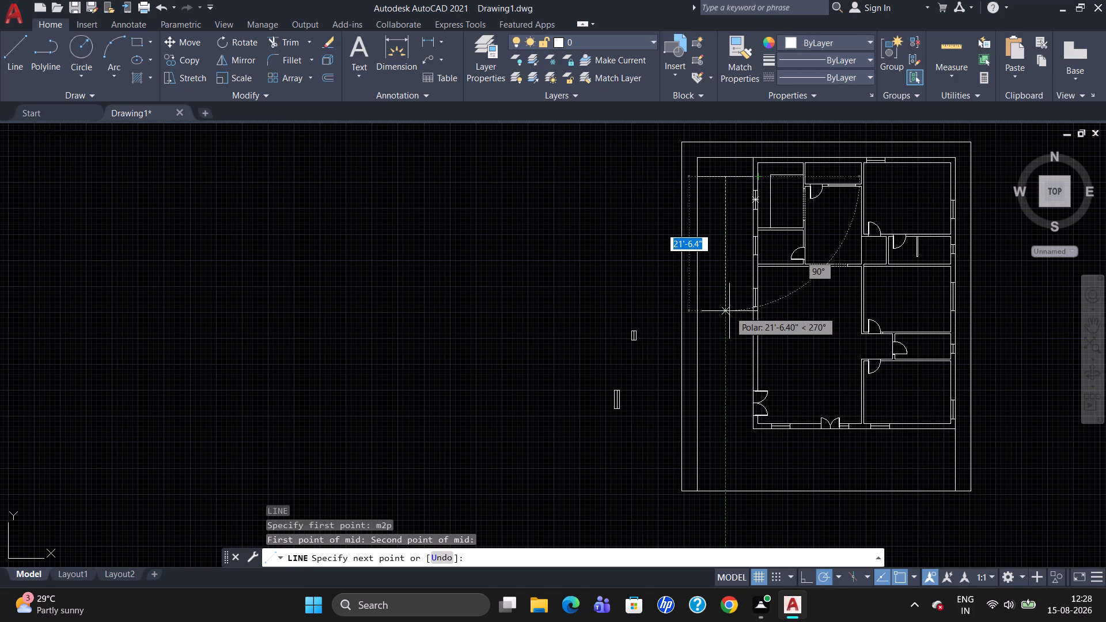
left_click(725, 268)
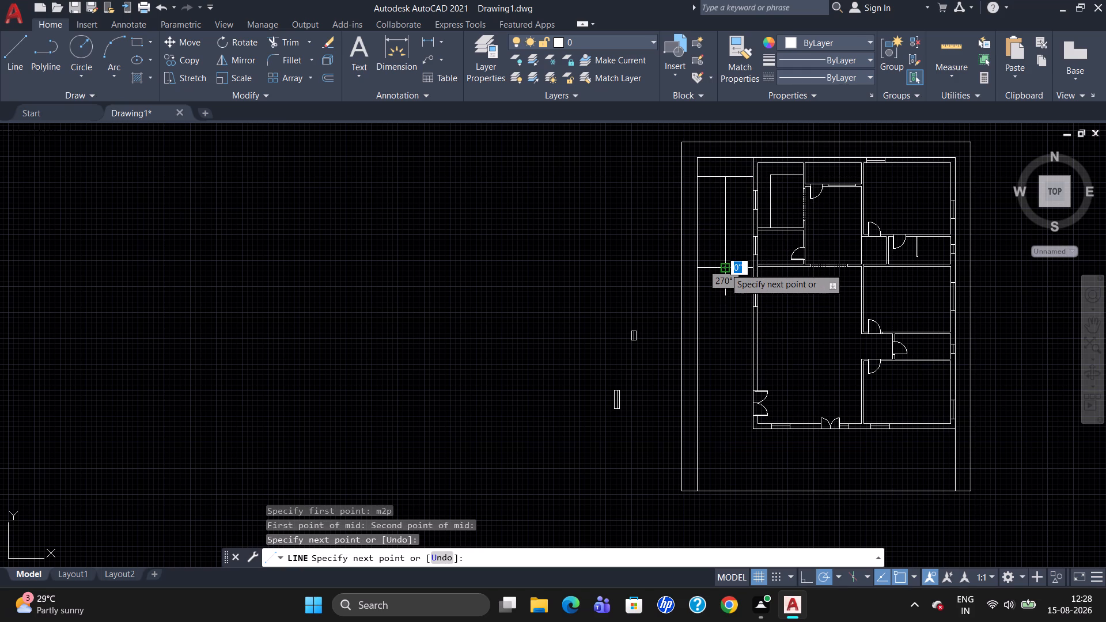
key("Escape")
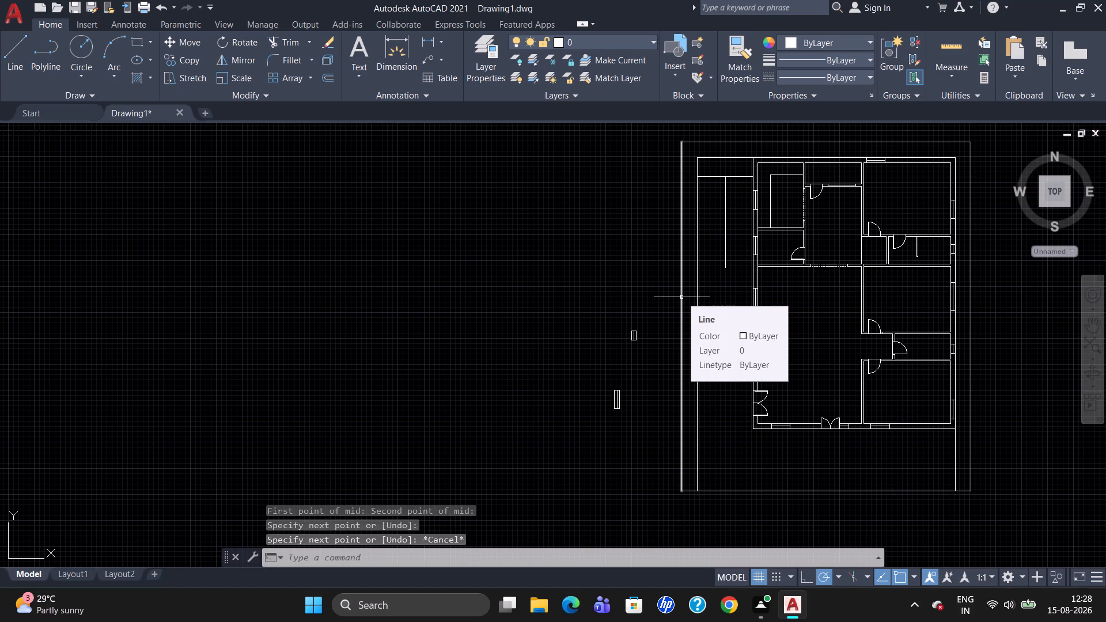
Draw a 4'-6" horizontal line from the south end of the west side yard's vertical line east to the house wall.
key("l")
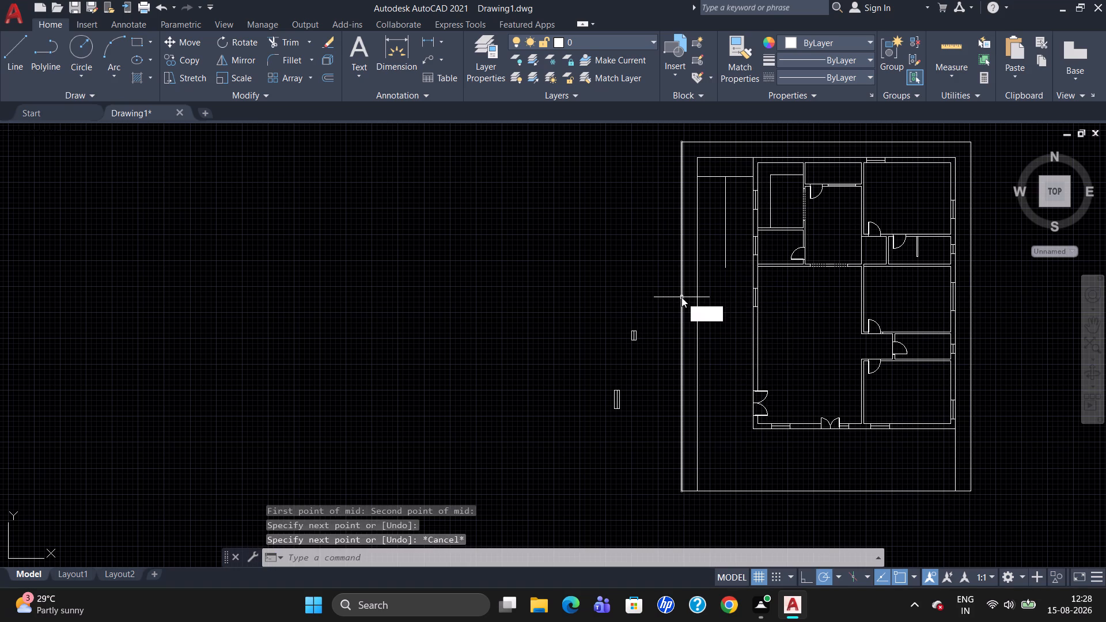
key("Return")
left_click(726, 269)
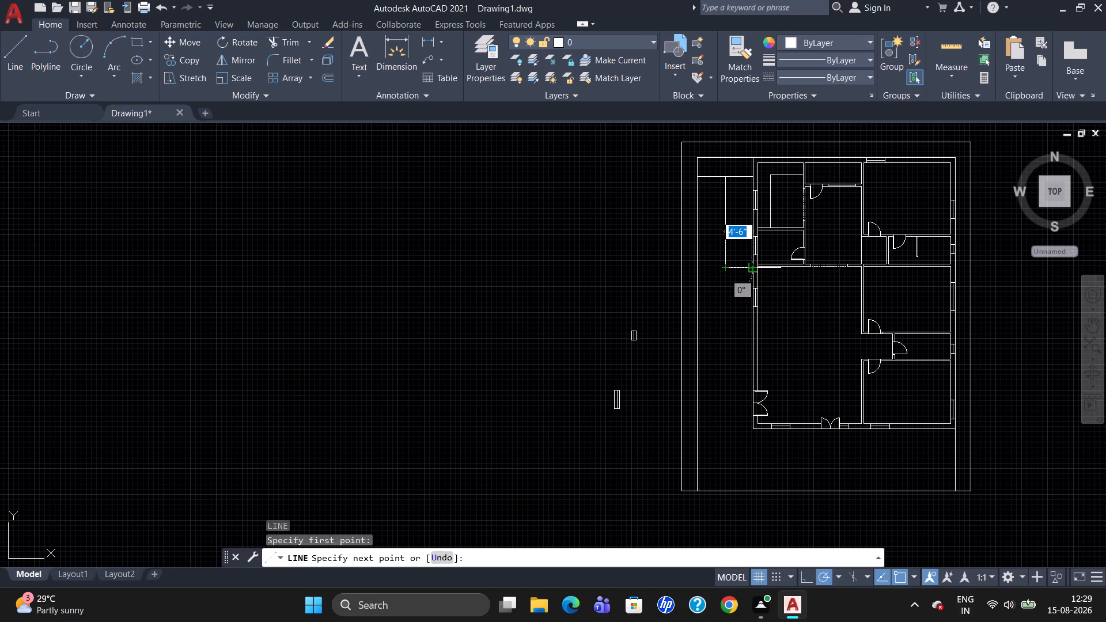
left_click(752, 264)
key("Escape")
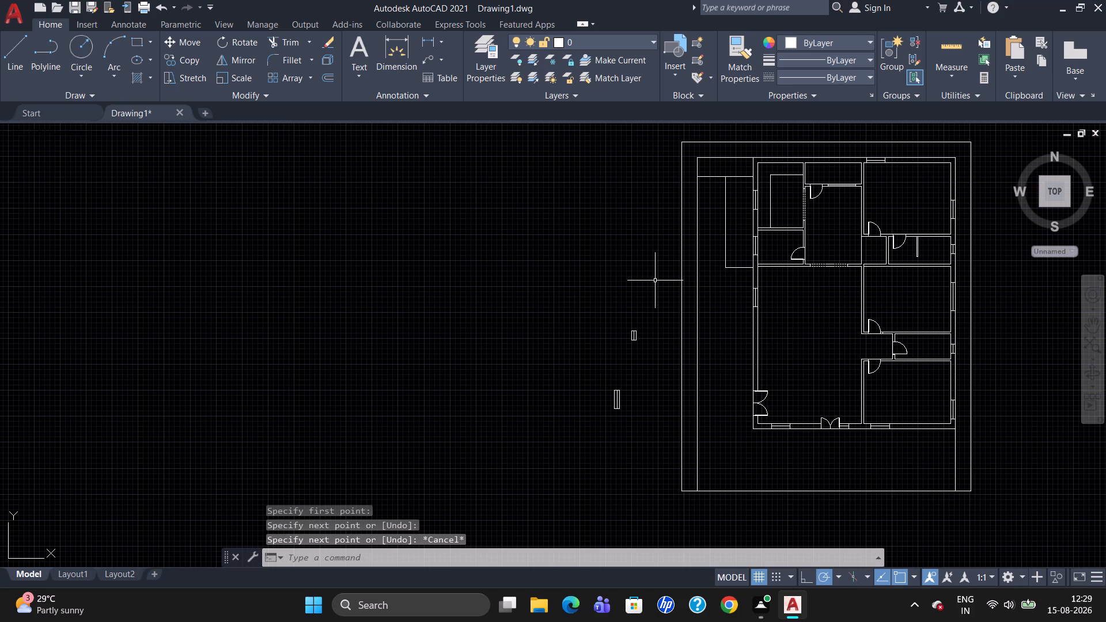
Draw a 4'-6" horizontal line from the same south end west to the side yard's inner boundary line.
key("l")
key("Return")
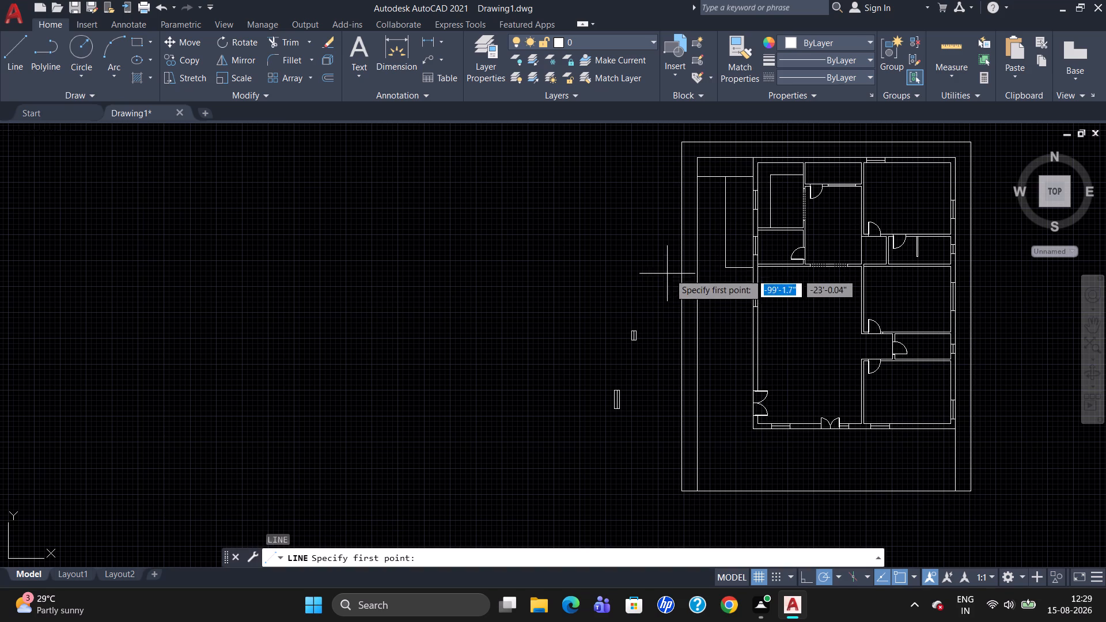
left_click(719, 269)
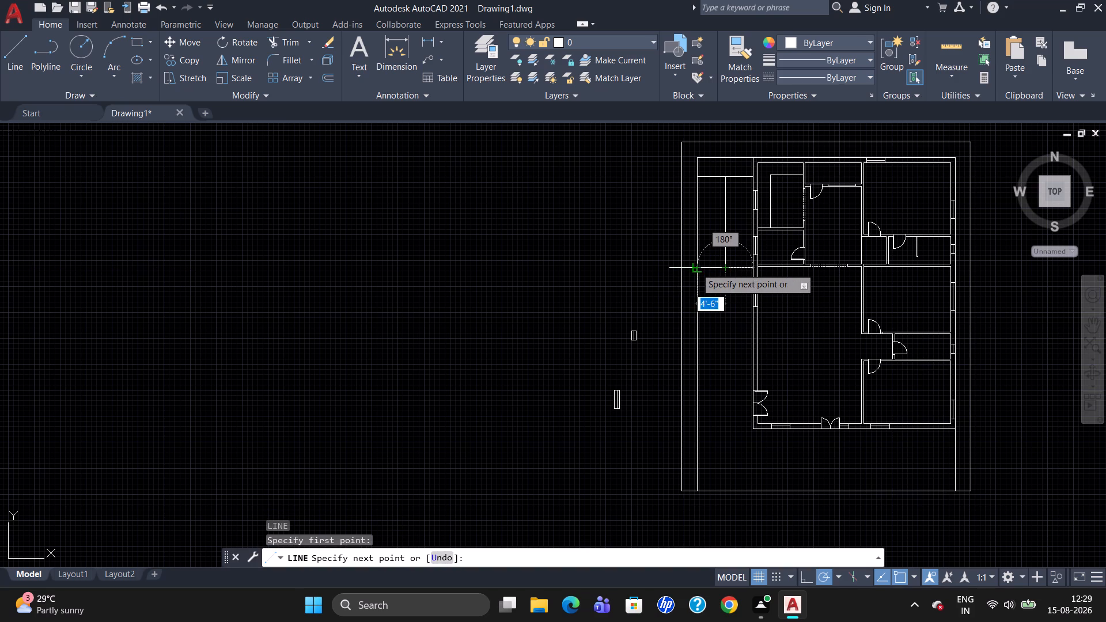
left_click(696, 268)
key("Escape")
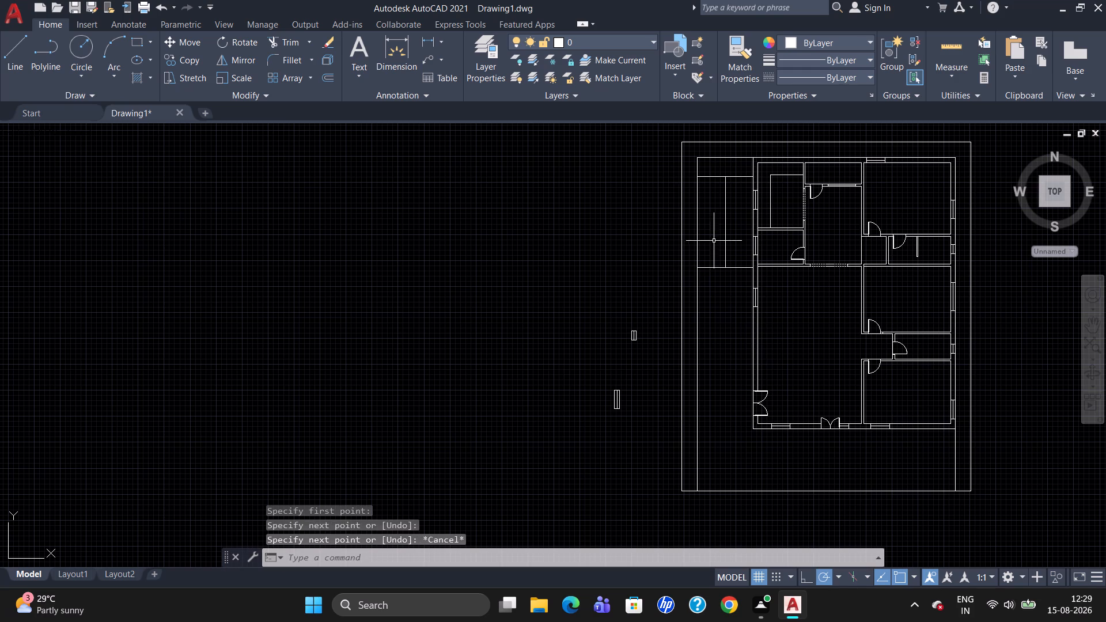
Copy the side yard's north offset line as a 10-item array fitted southward to the new closing line, forming stair treads.
left_click(719, 177)
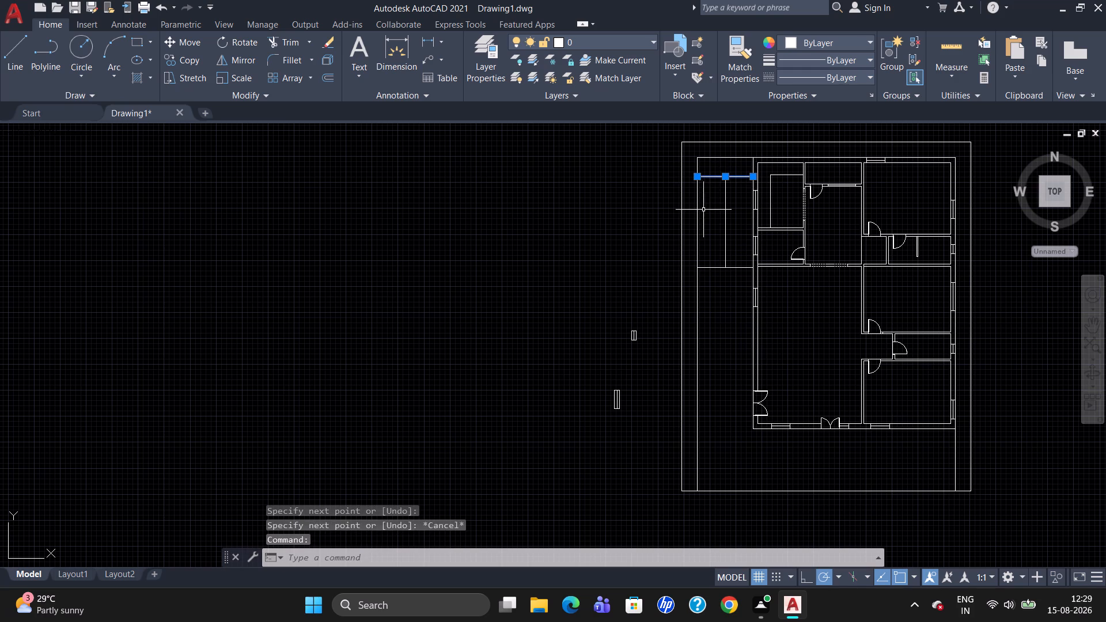
type("co")
key("Return")
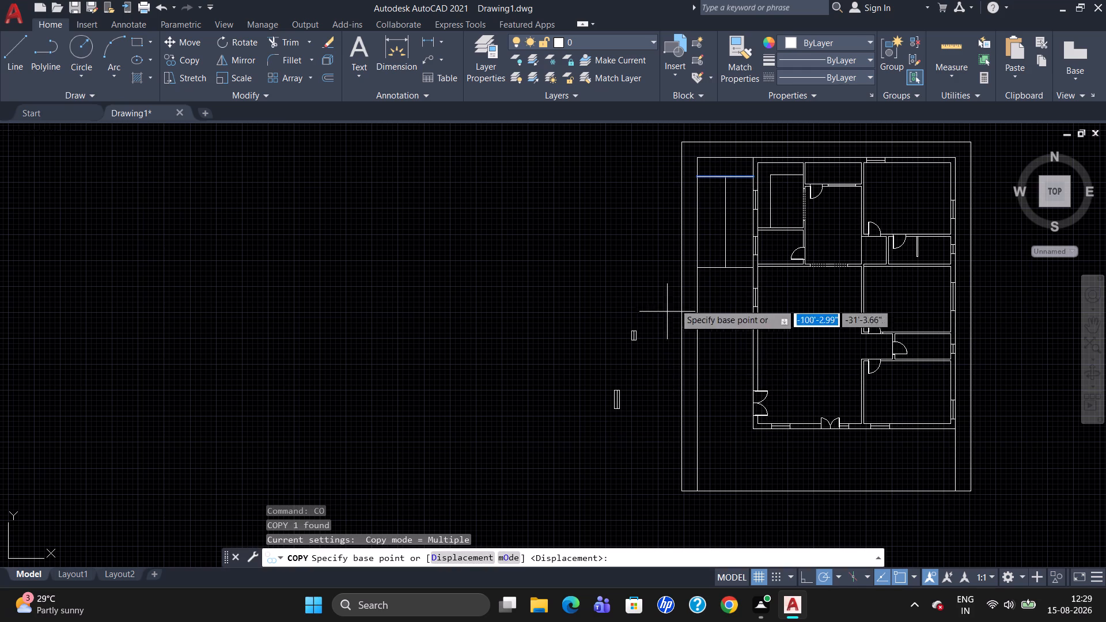
left_click(718, 177)
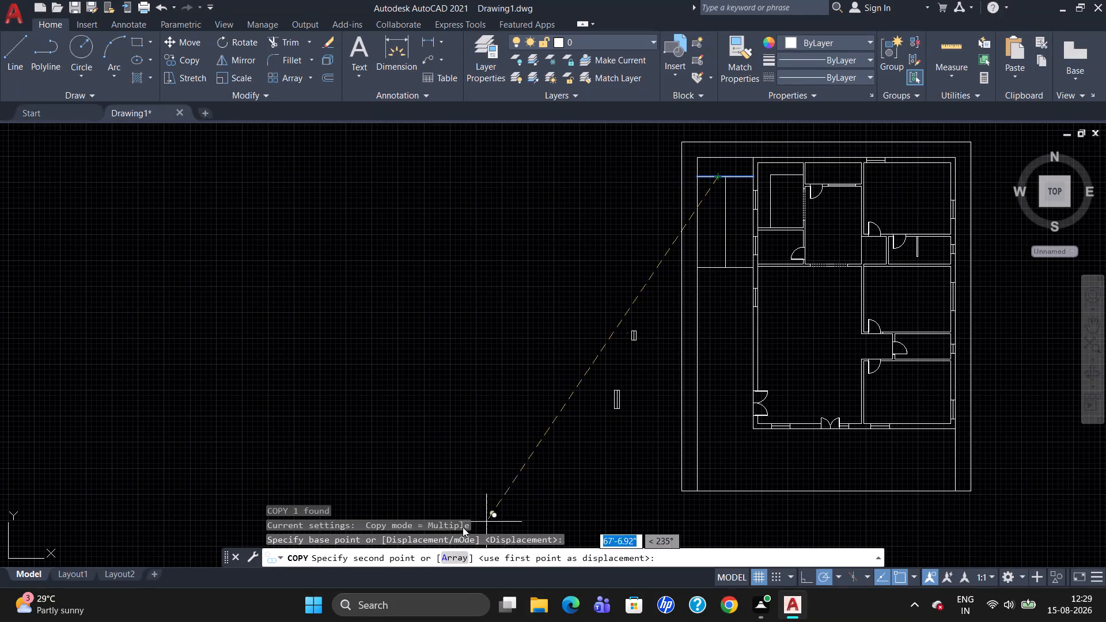
left_click(444, 559)
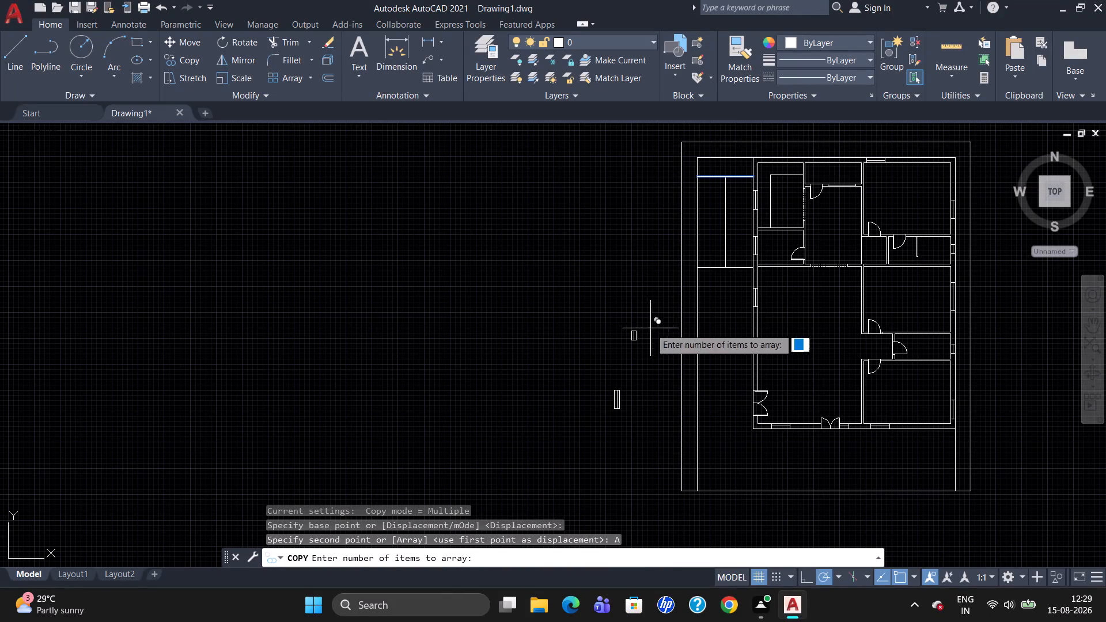
type("10")
key("Return")
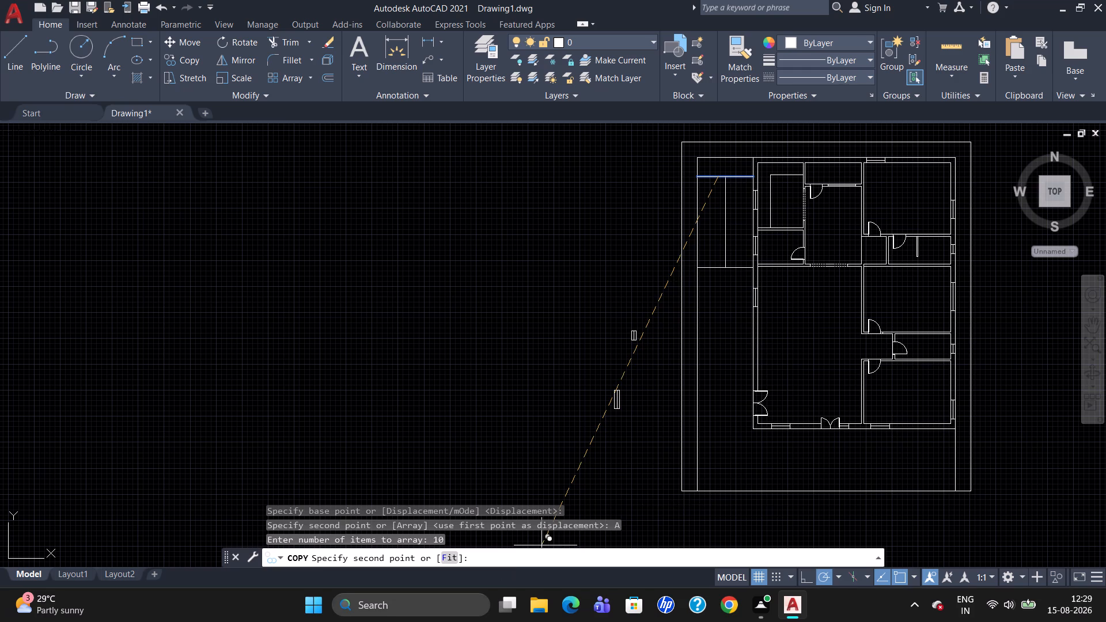
left_click(441, 559)
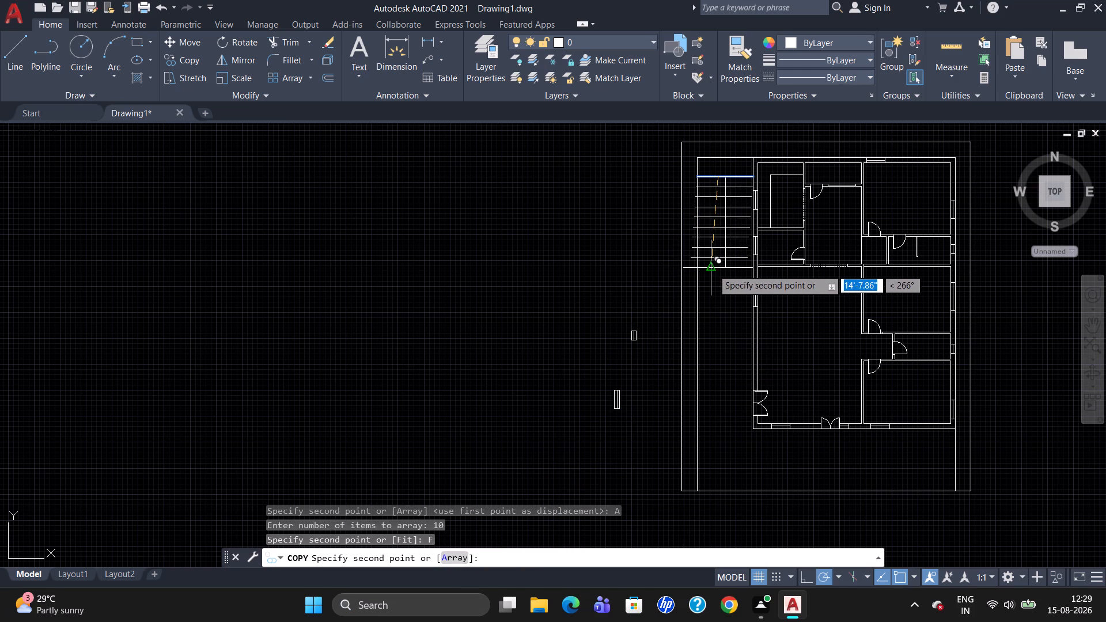
left_click(718, 269)
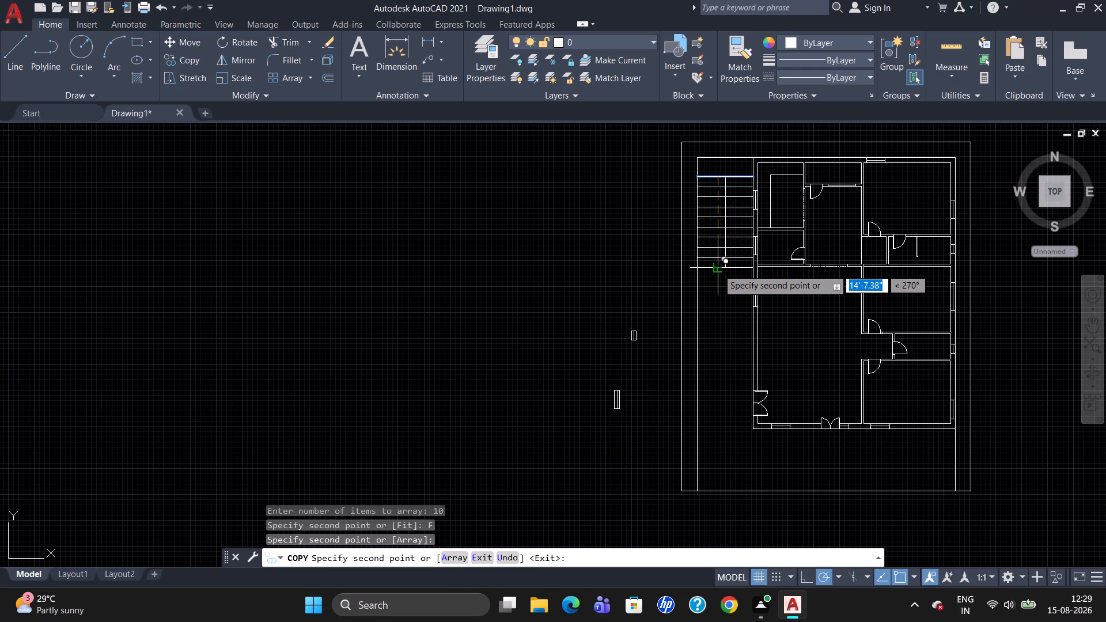
key("Escape")
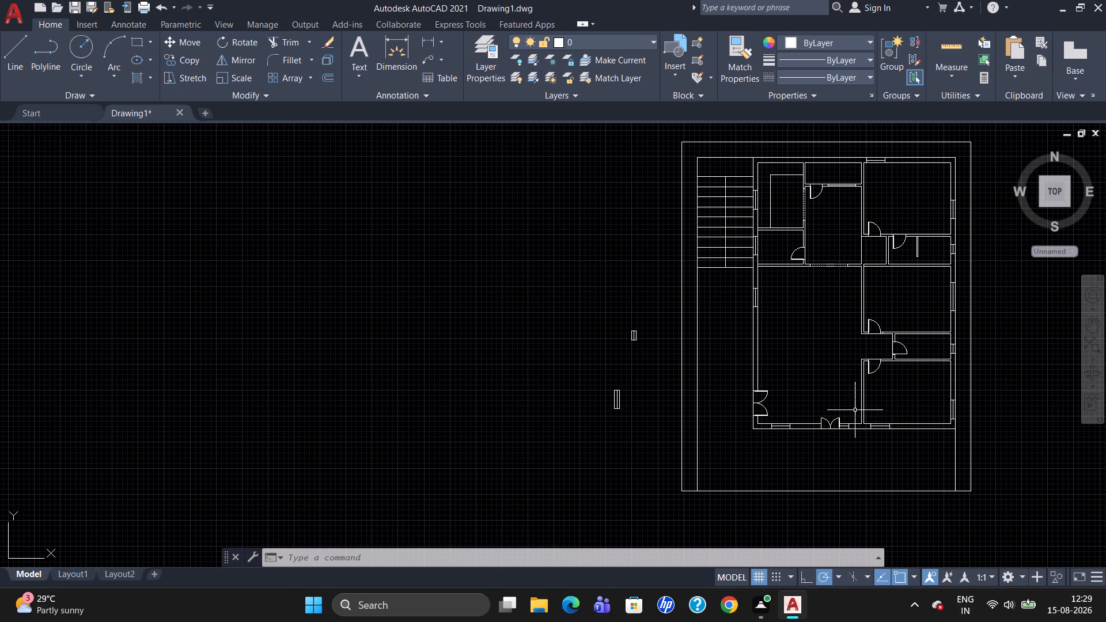
Erase the two leftover small rectangular symbols lying west of the house plan.
left_click_drag(627, 423, 544, 397)
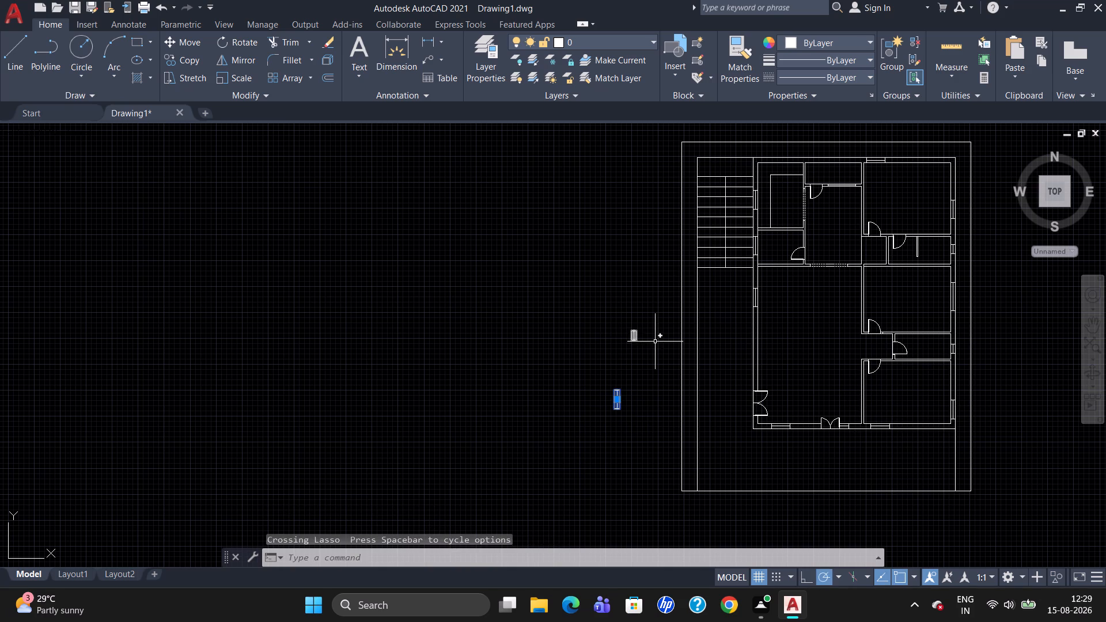
left_click_drag(655, 341, 592, 342)
key("BackSpace")
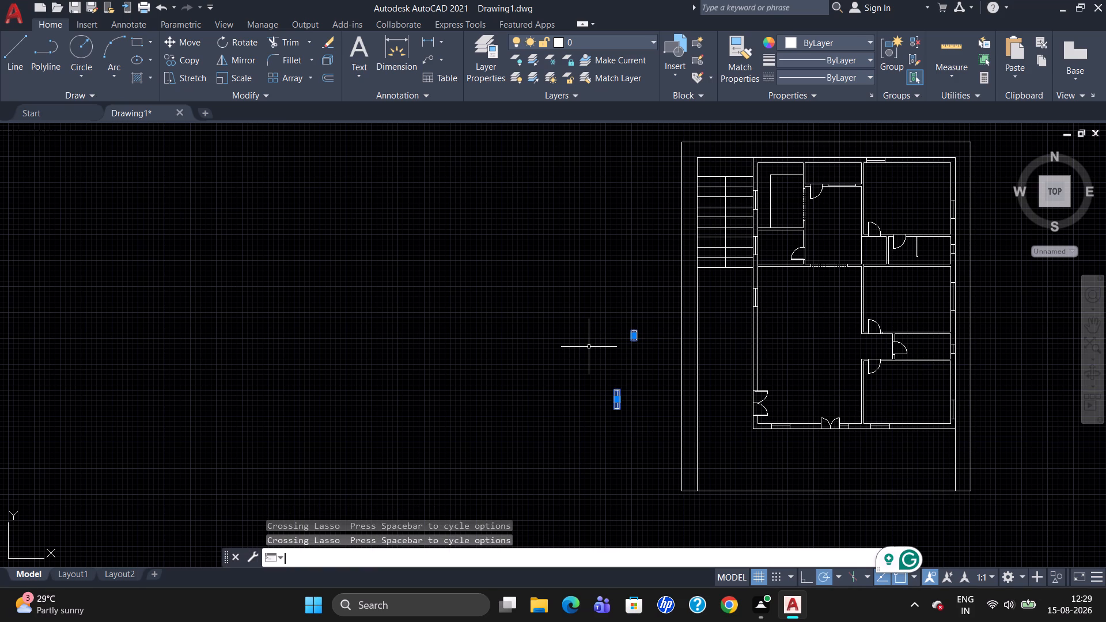
key("Delete")
key("Delete")
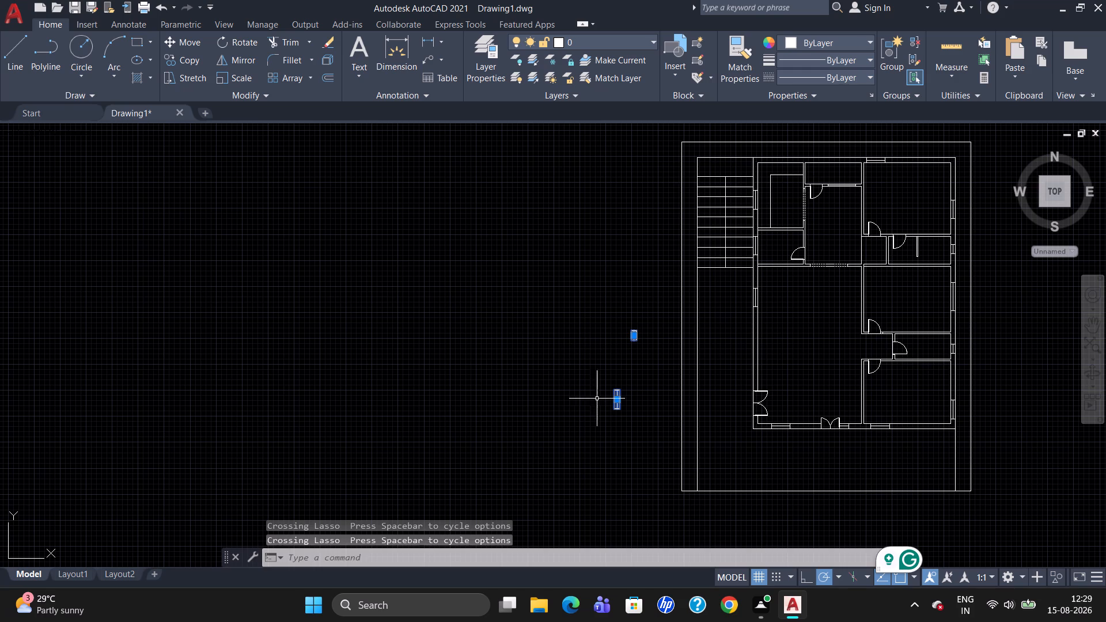
key("Delete")
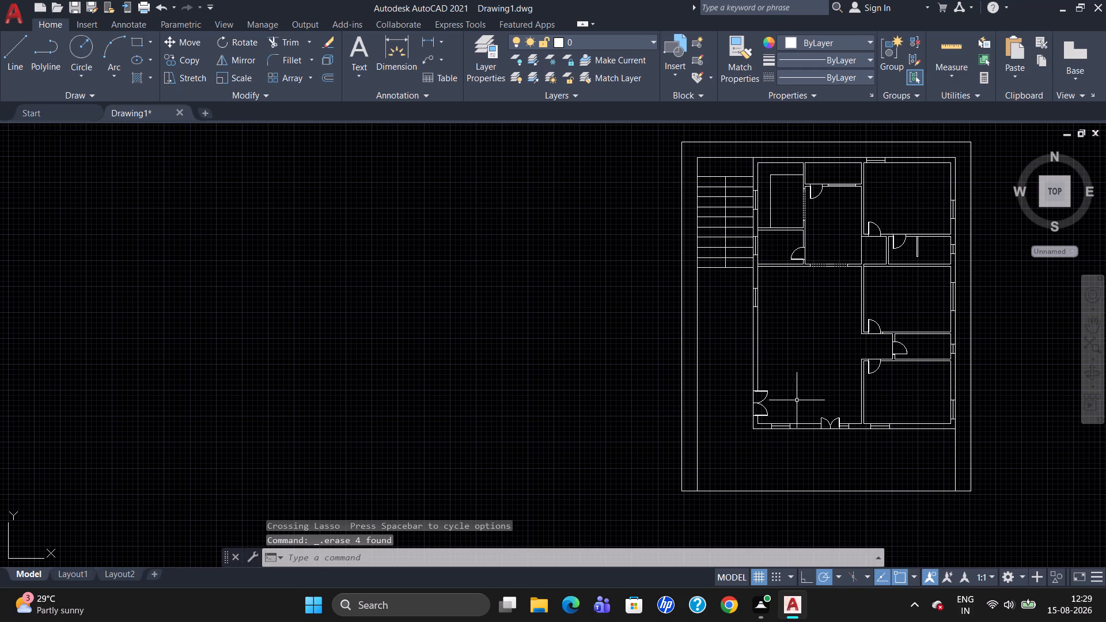
Add multiline text with 5" height in the large southwest room, with LIVING as its first line.
scroll(790, 394, "up", 1)
scroll(800, 313, "down", 1)
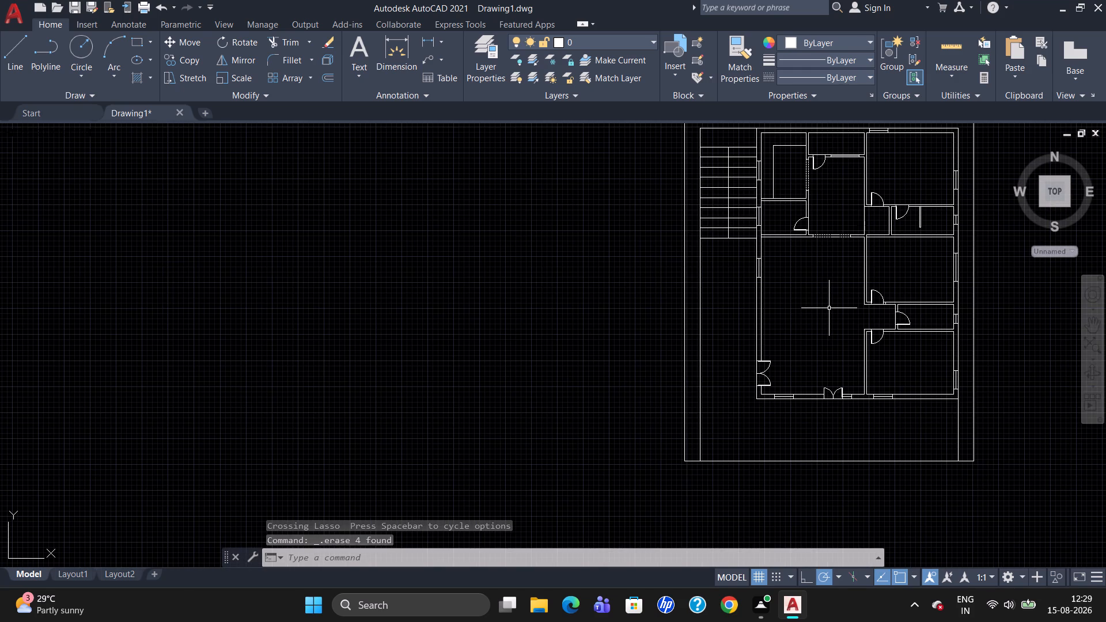
key("t")
key("Return")
left_click(794, 285)
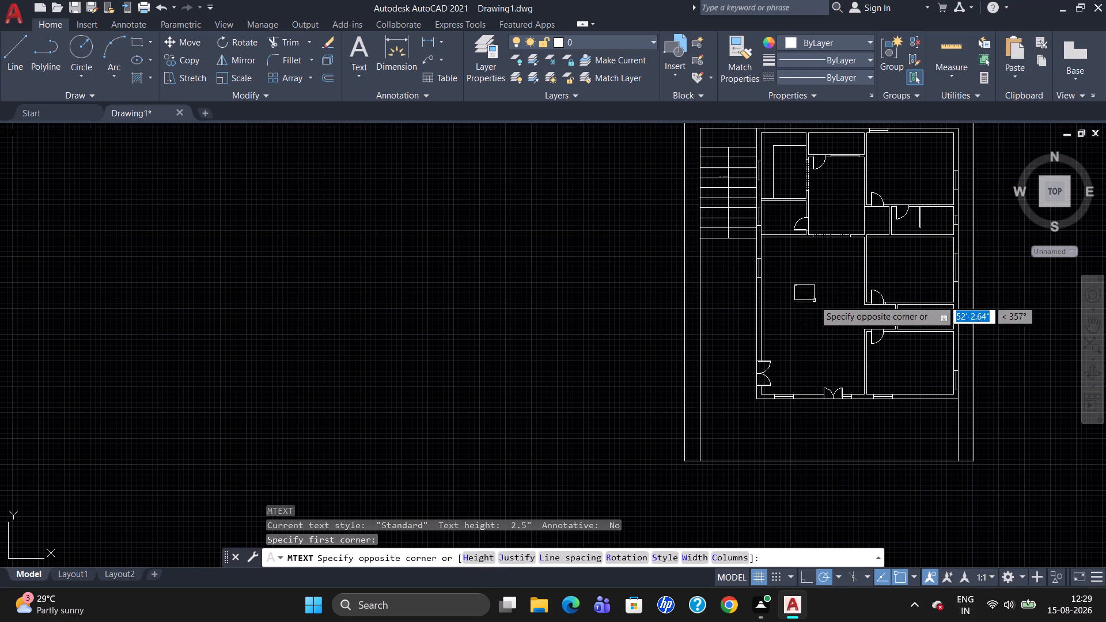
left_click(843, 312)
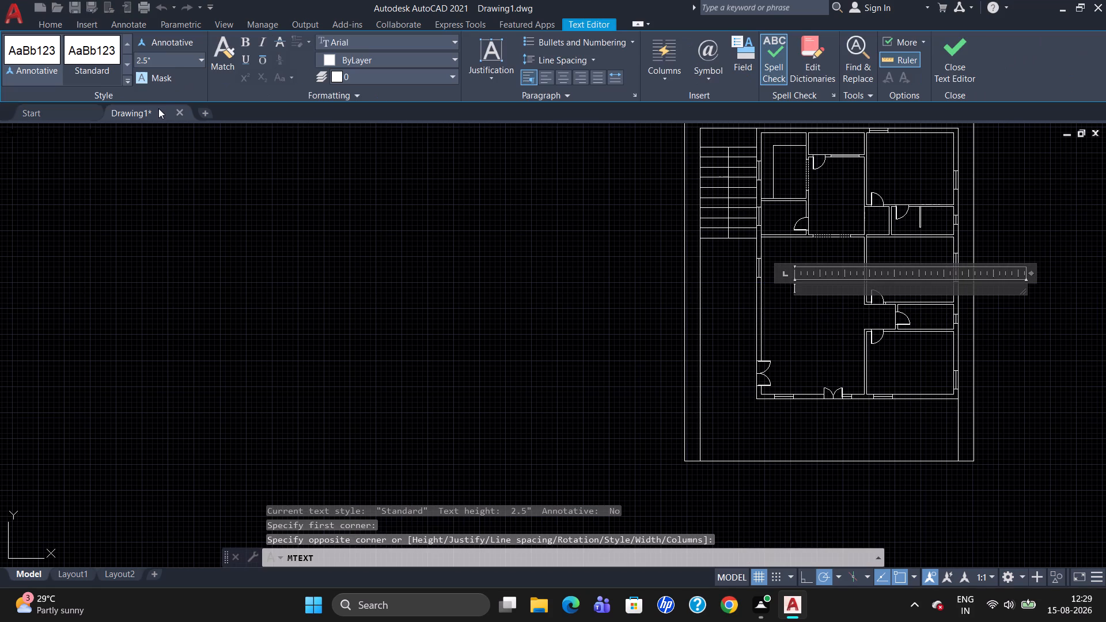
left_click(181, 63)
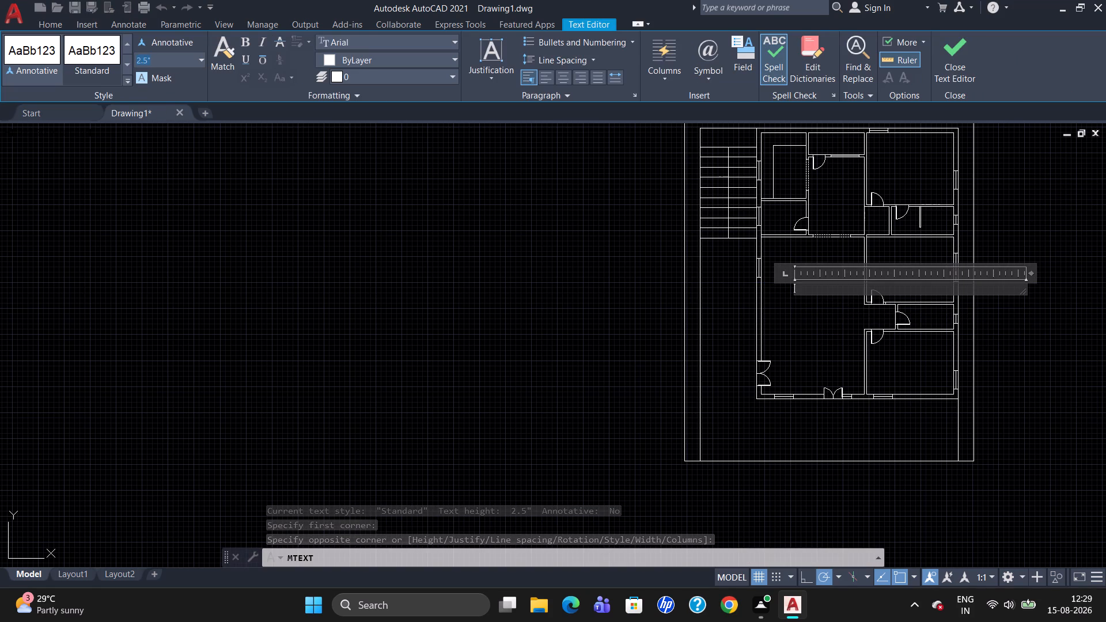
key("BackSpace")
key("5")
key("Return")
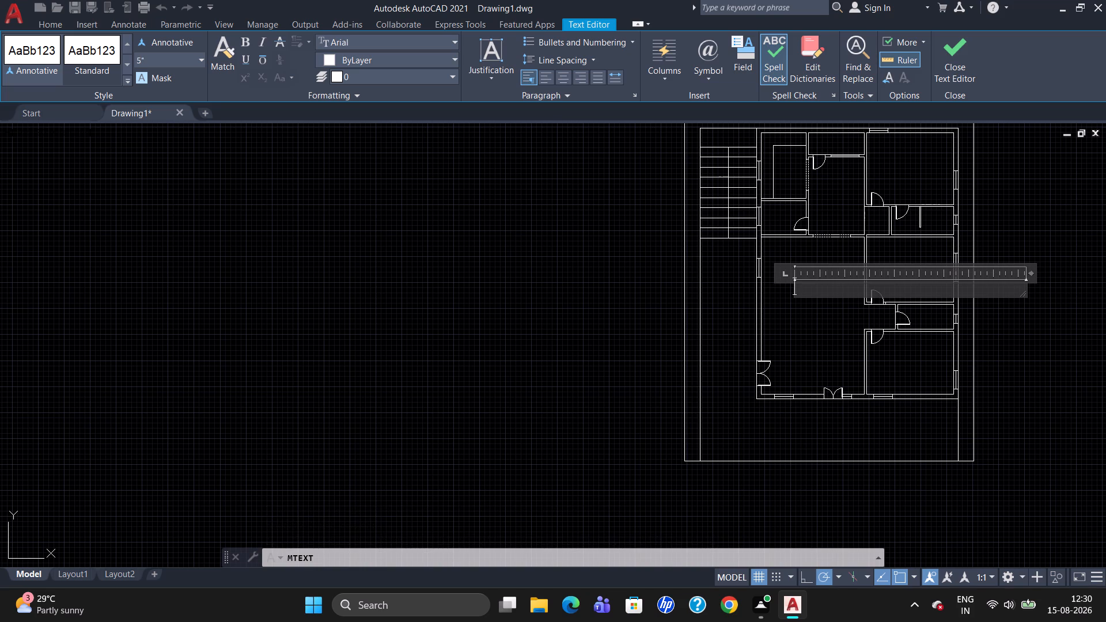
type("LI")
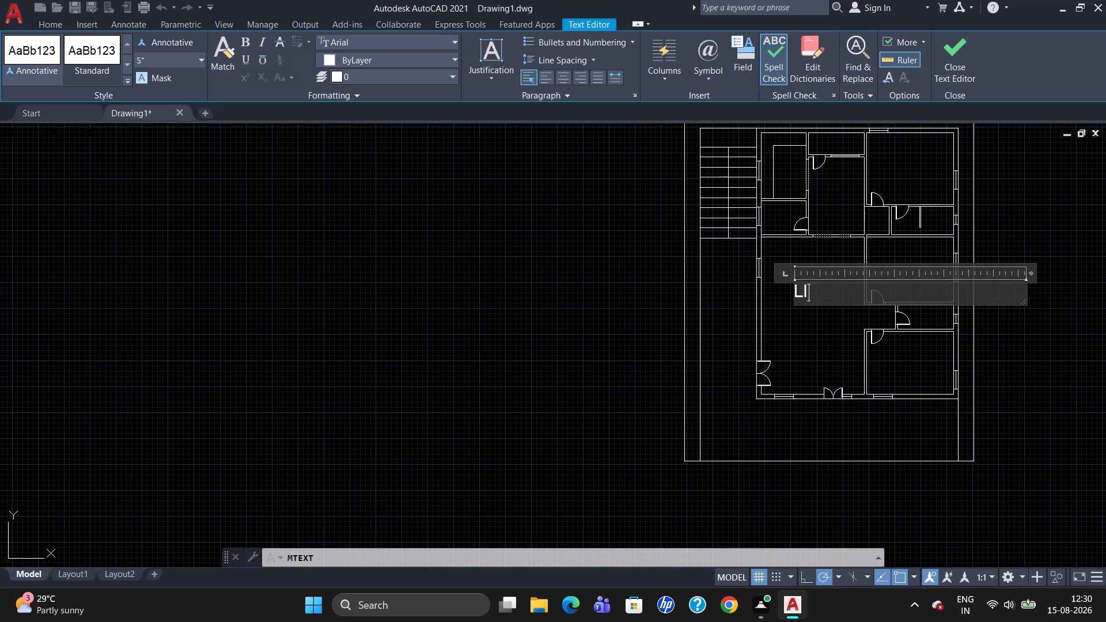
key("v")
type("ING")
key("Return")
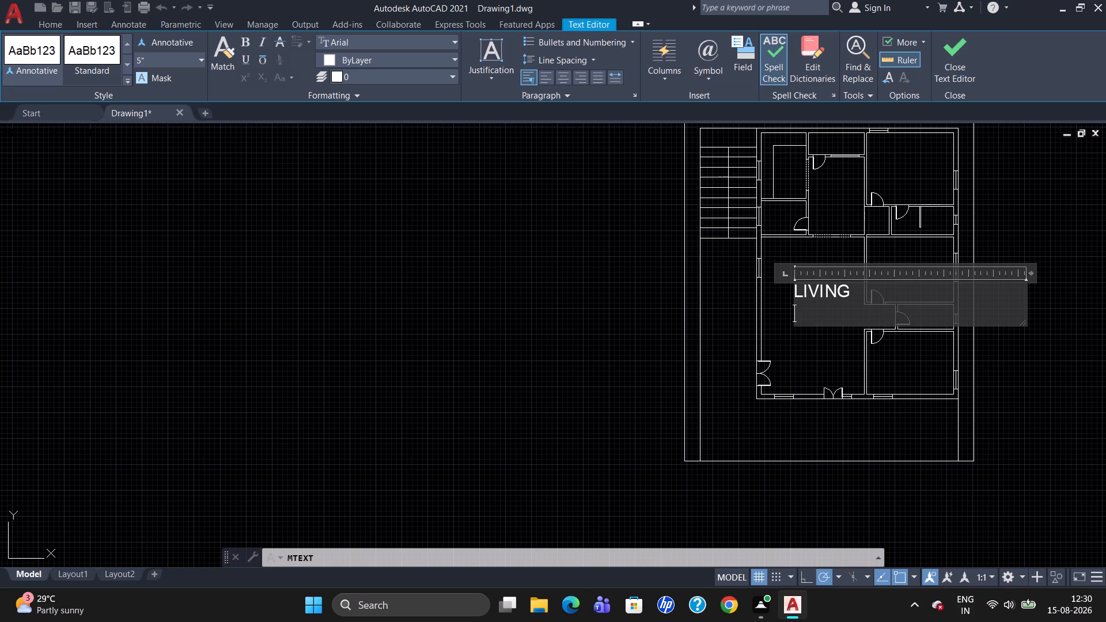
Enter 17'-0" as the room dimension on the second line of the LIVING label.
key("1")
key("7")
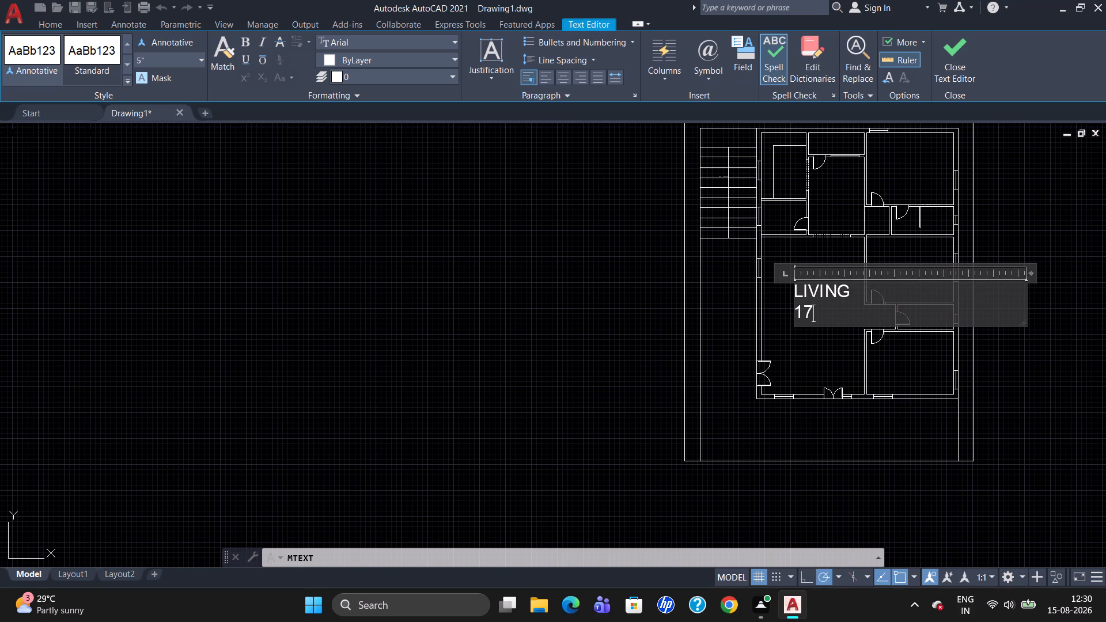
type("'-")
key("0")
key("shift+quotedbl")
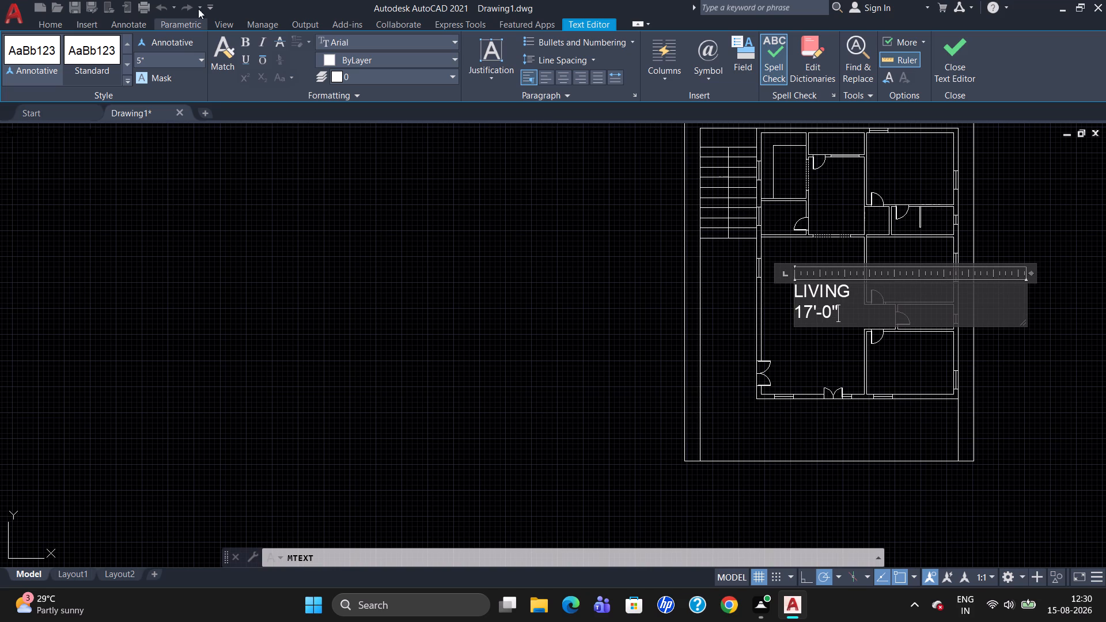
Find the Modifier Letter Small X in the Arial set of Character Map and copy it for the LIVING label's dimension line.
left_click(704, 79)
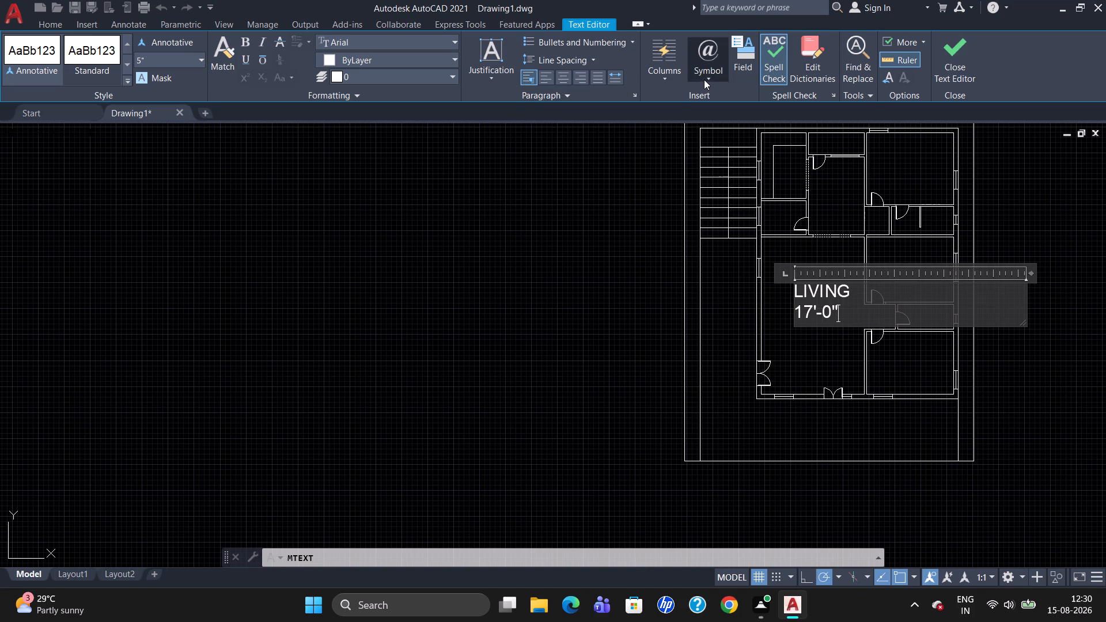
left_click(734, 460)
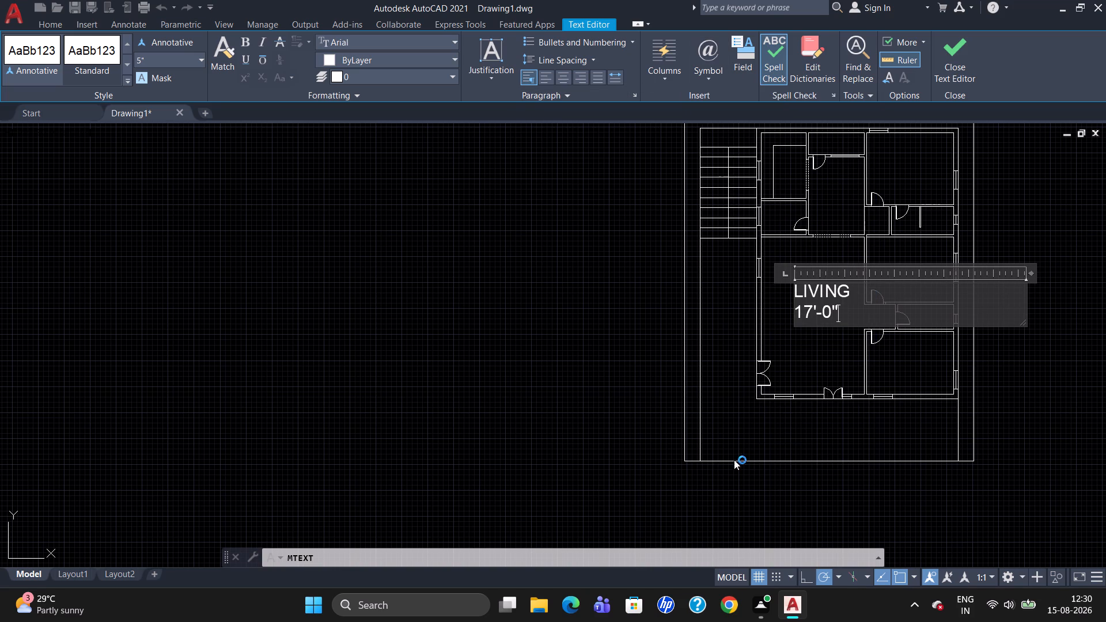
scroll(171, 188, "down", 4)
scroll(175, 238, "down", 2)
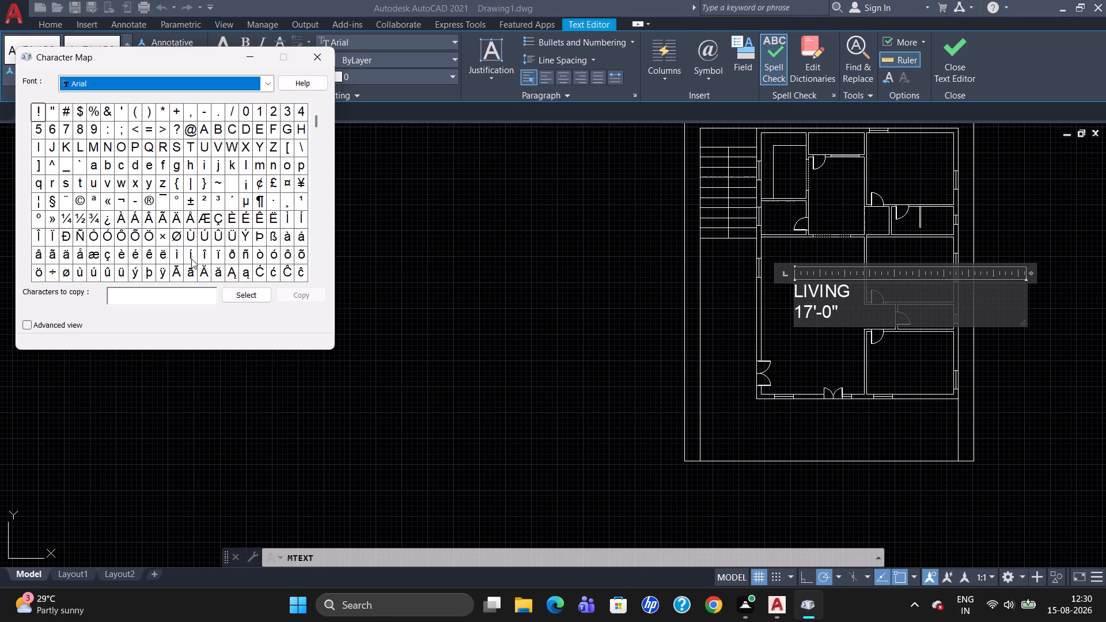
scroll(289, 215, "down", 4)
triple_click(318, 274)
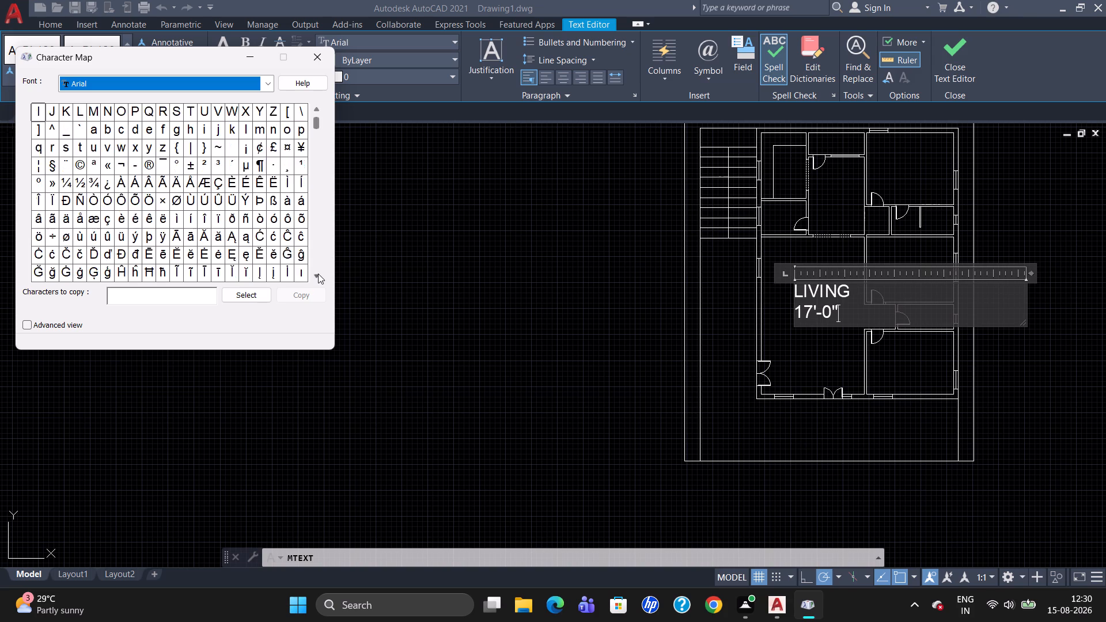
triple_click(318, 274)
double_click(318, 274)
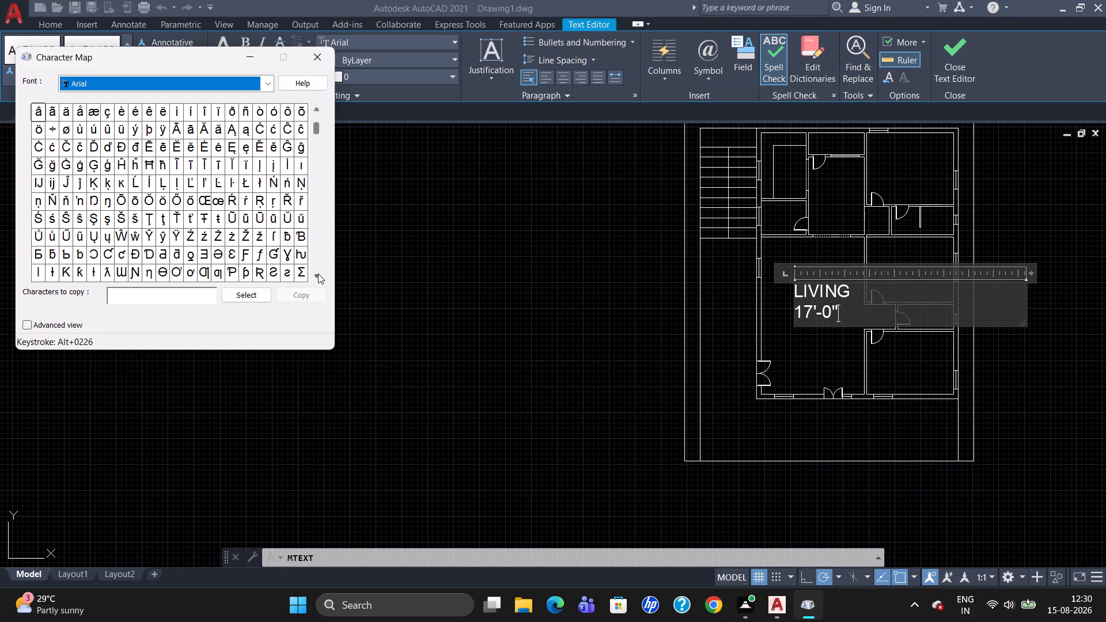
double_click(318, 274)
triple_click(318, 274)
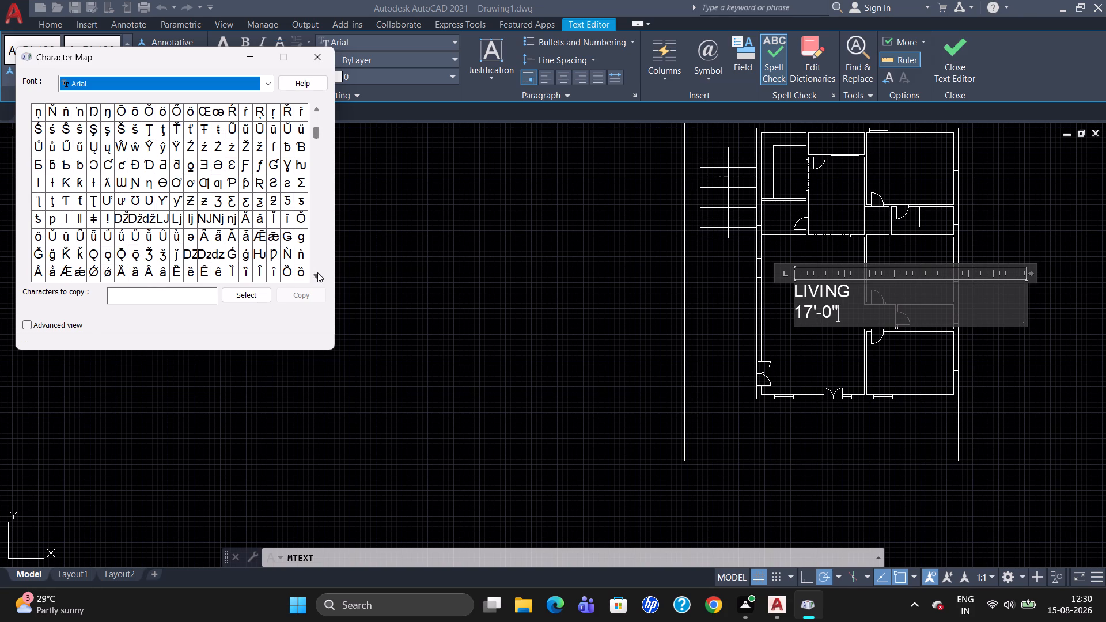
double_click(317, 275)
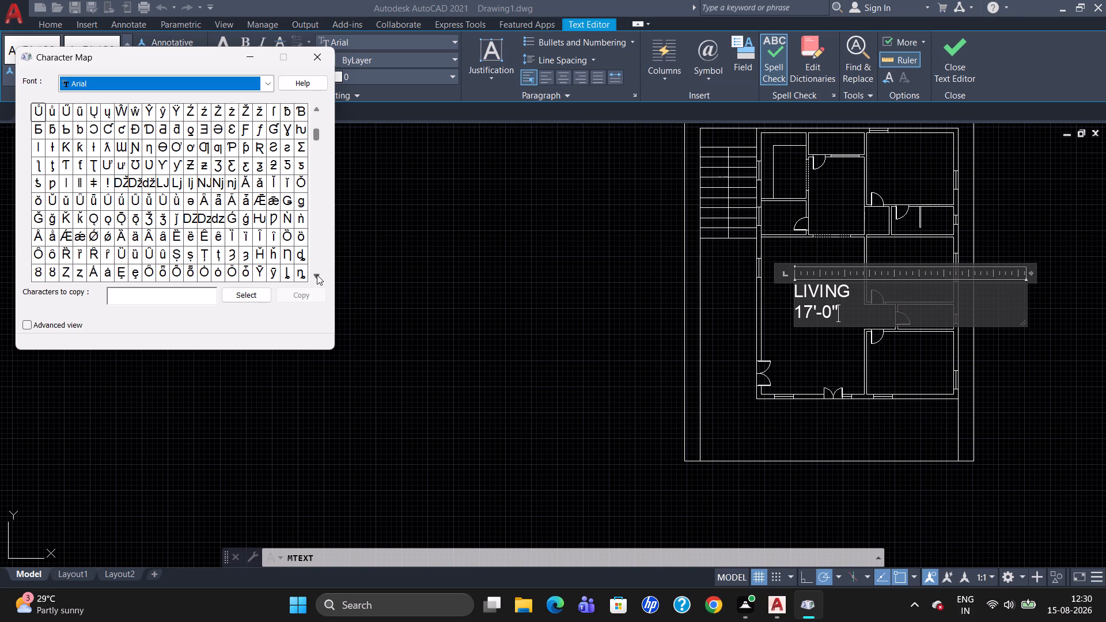
triple_click(317, 275)
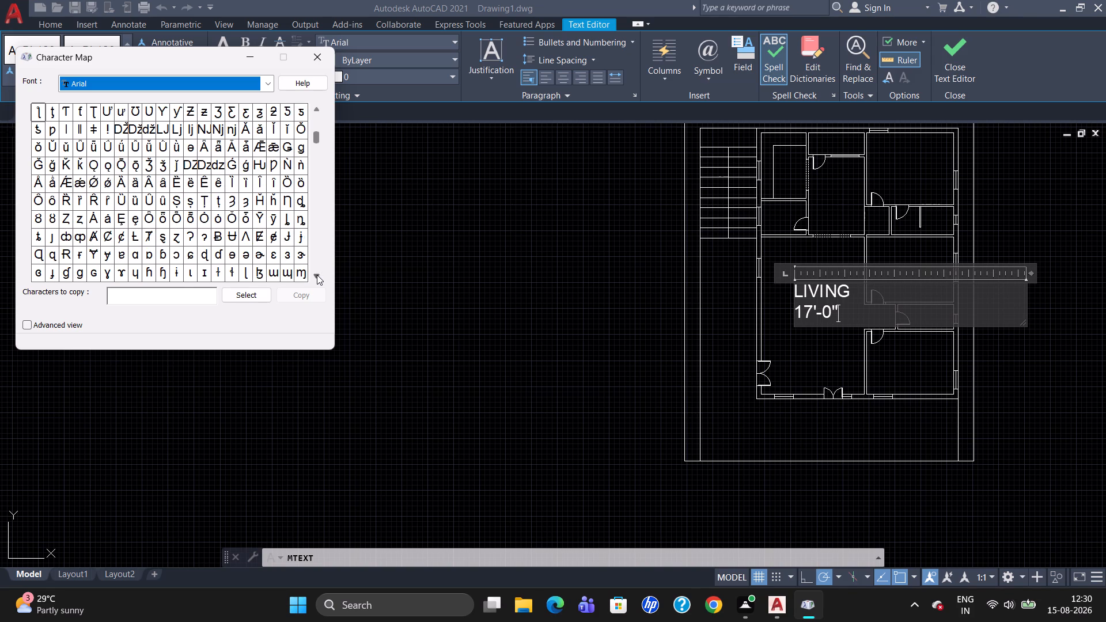
left_click(317, 275)
left_click(317, 275)
double_click(317, 275)
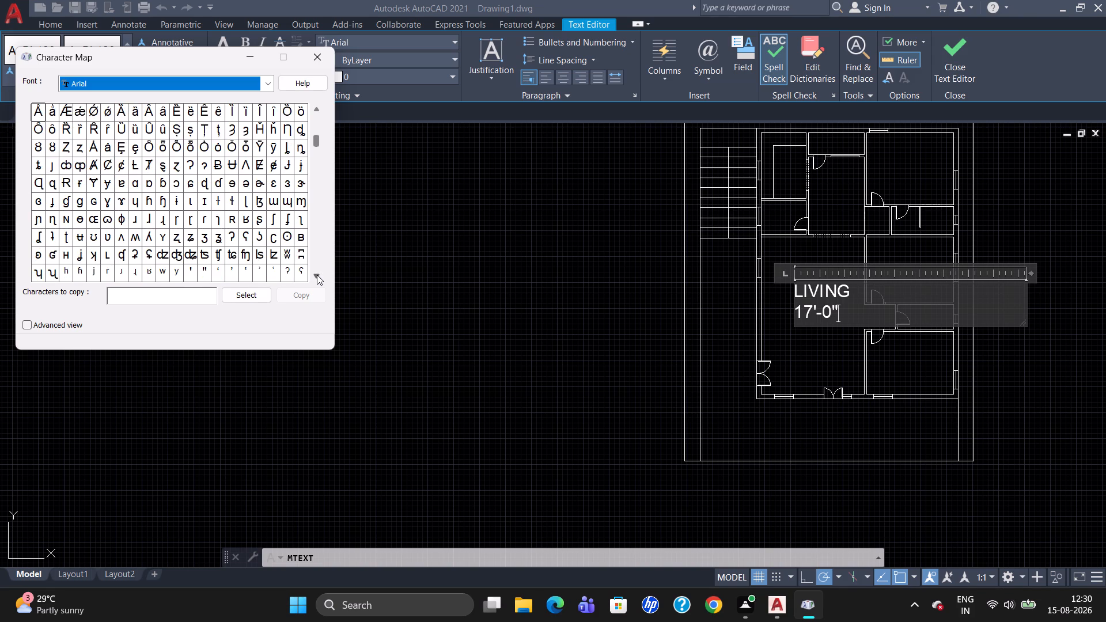
left_click(317, 275)
left_click(317, 275)
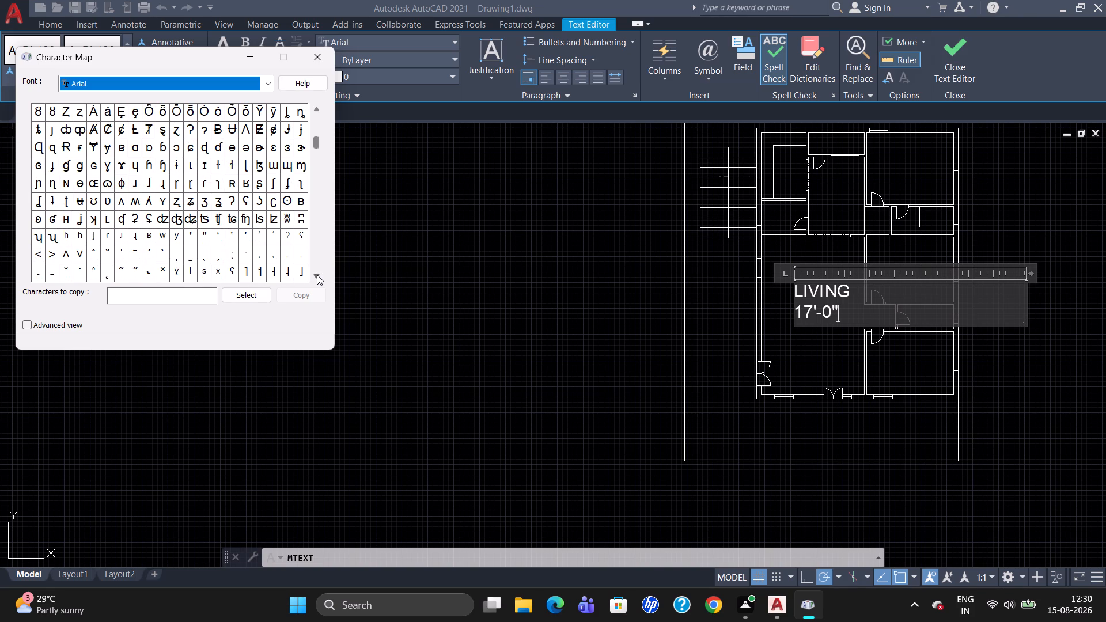
left_click(317, 274)
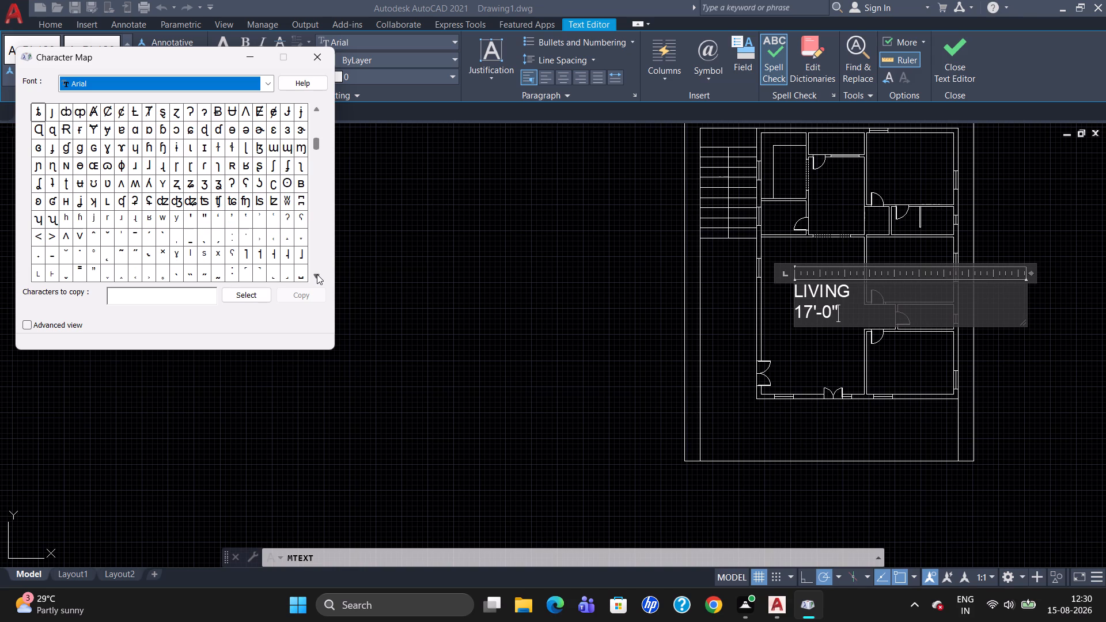
left_click(223, 255)
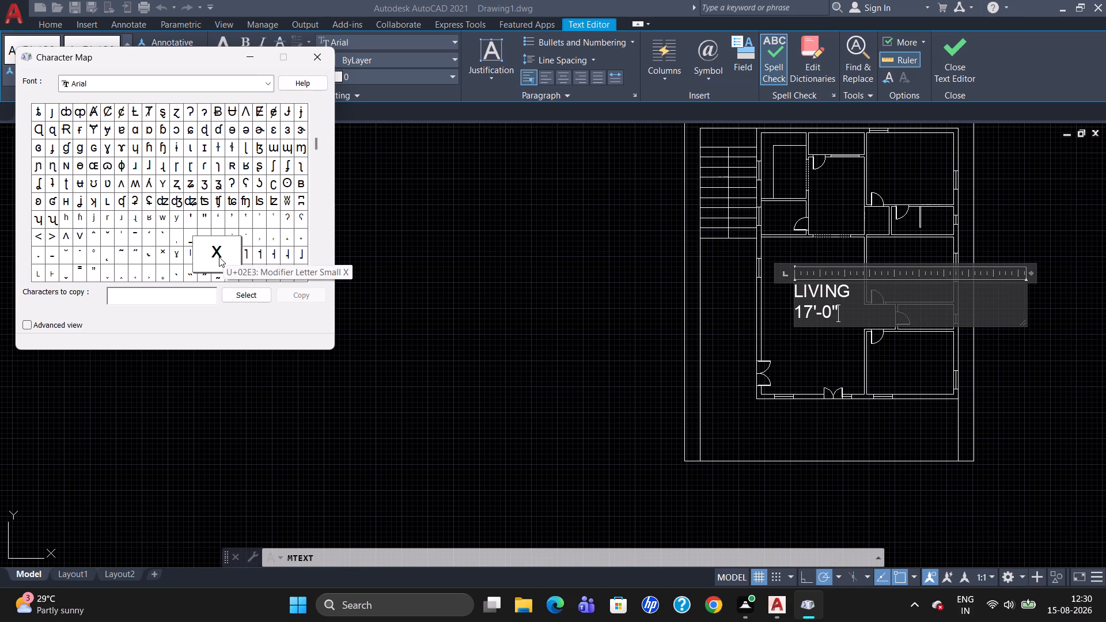
left_click_drag(226, 254, 219, 252)
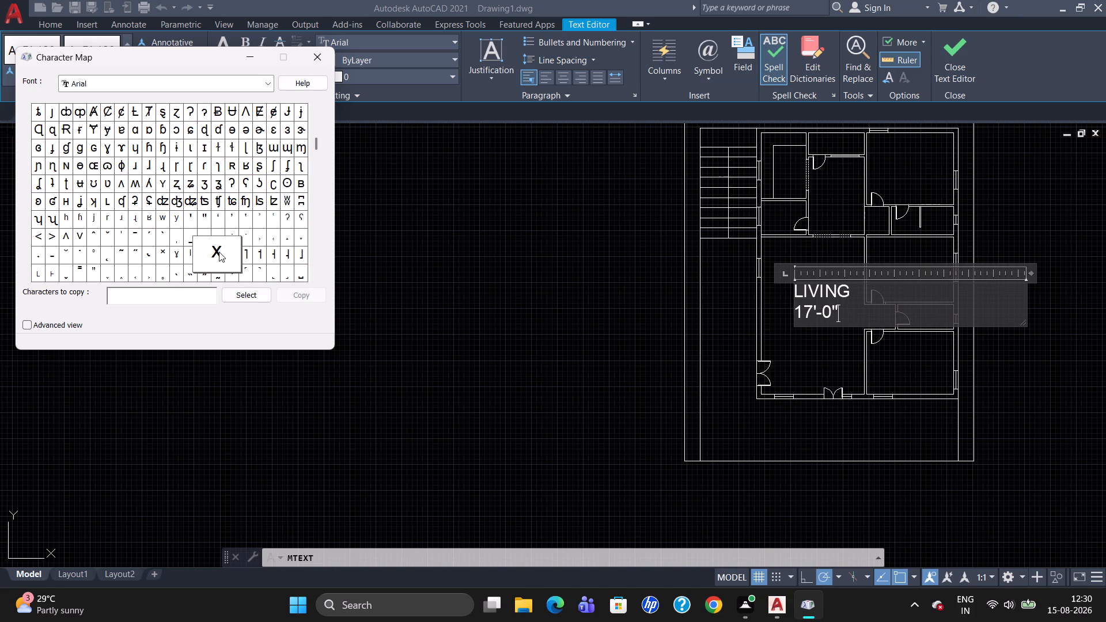
double_click(214, 252)
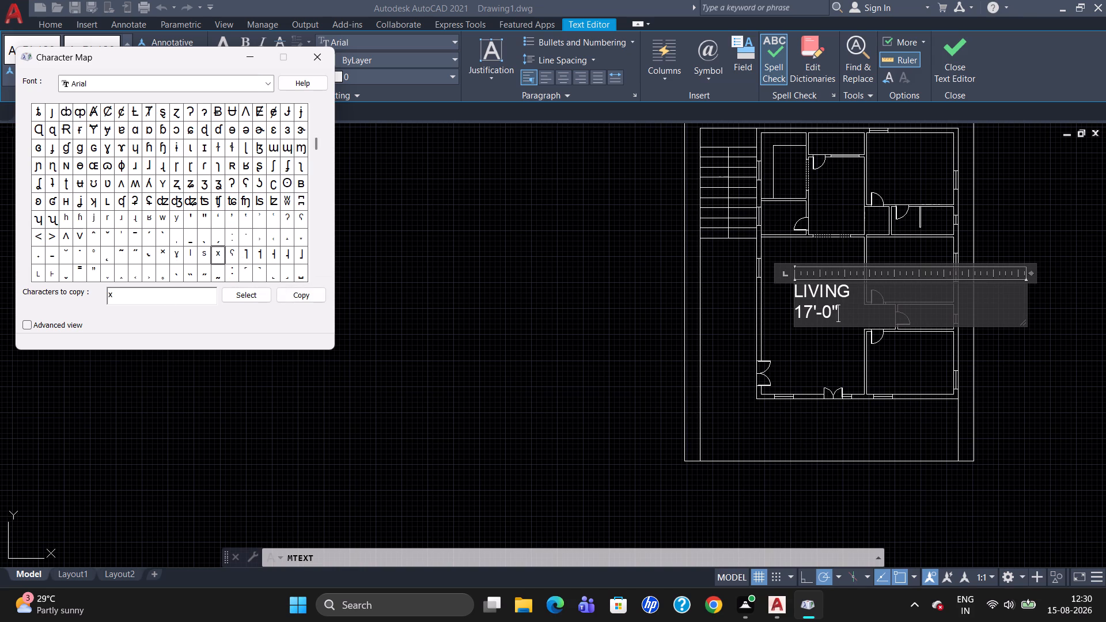
left_click_drag(127, 294, 96, 299)
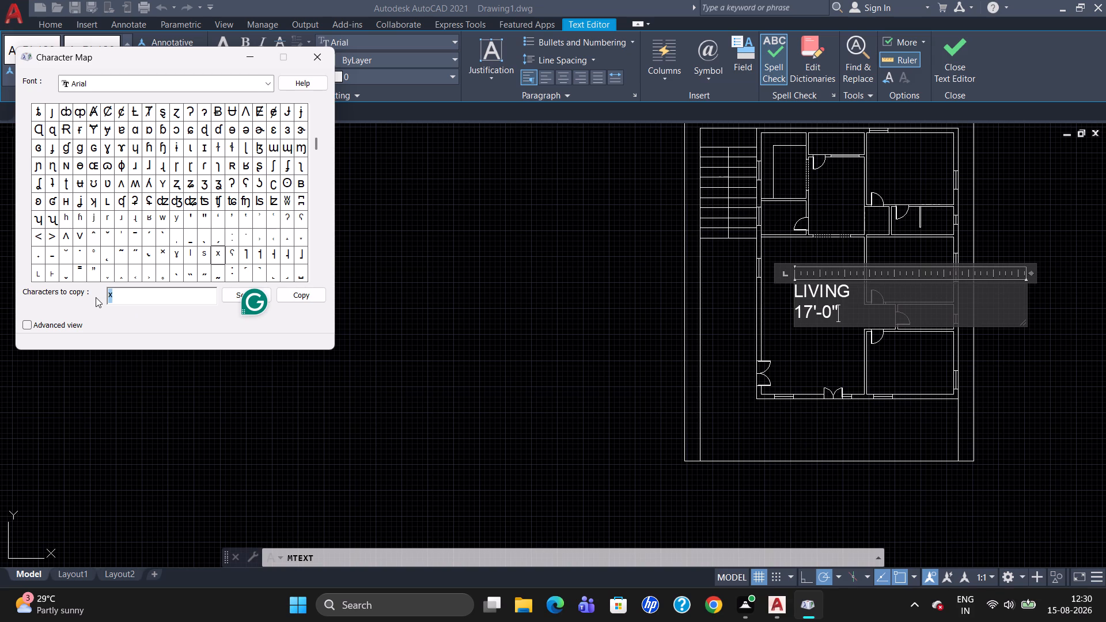
key("ctrl+c")
Paste the small x after 17'-0" in the LIVING label and add 25'-3" as the second room dimension.
left_click(849, 312)
key("ctrl+v")
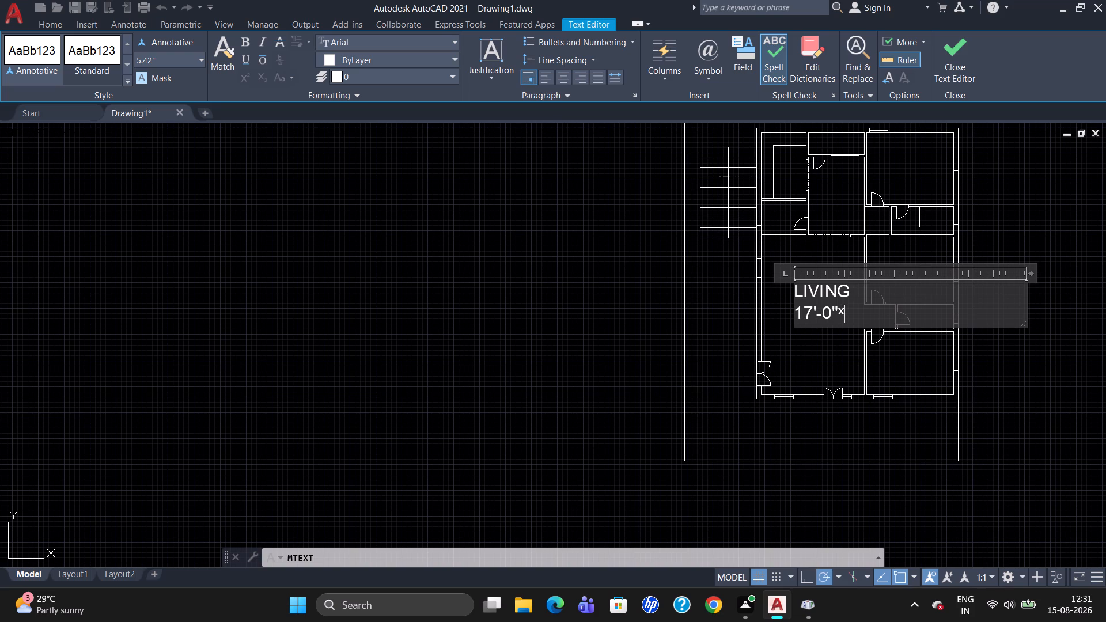
type("25")
key("apostrophe")
key("minus")
key("3")
key("shift+quotedbl")
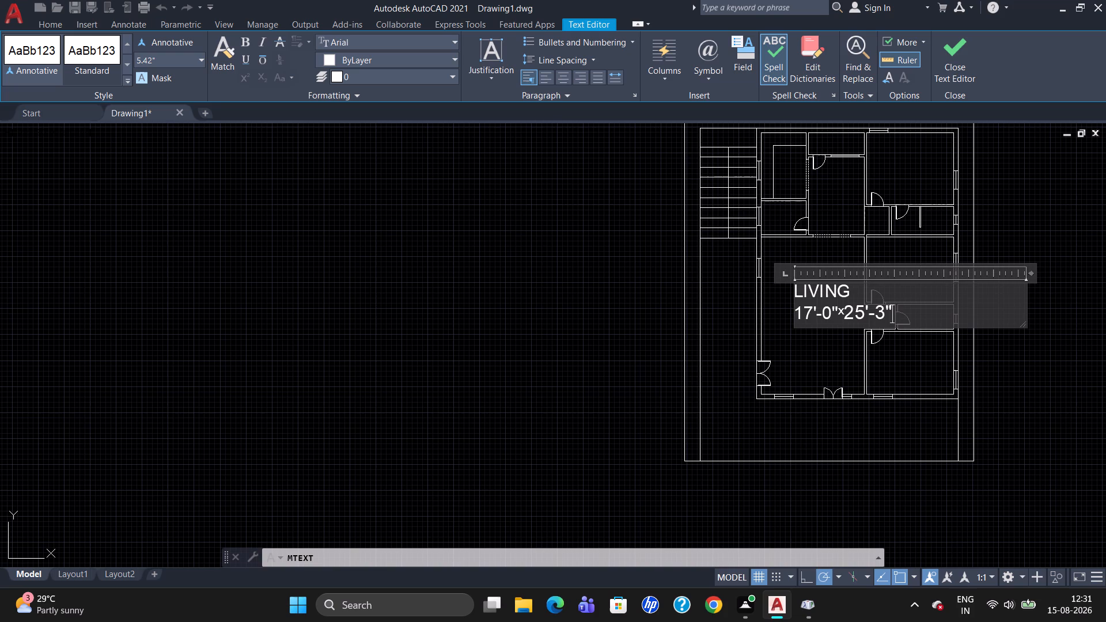
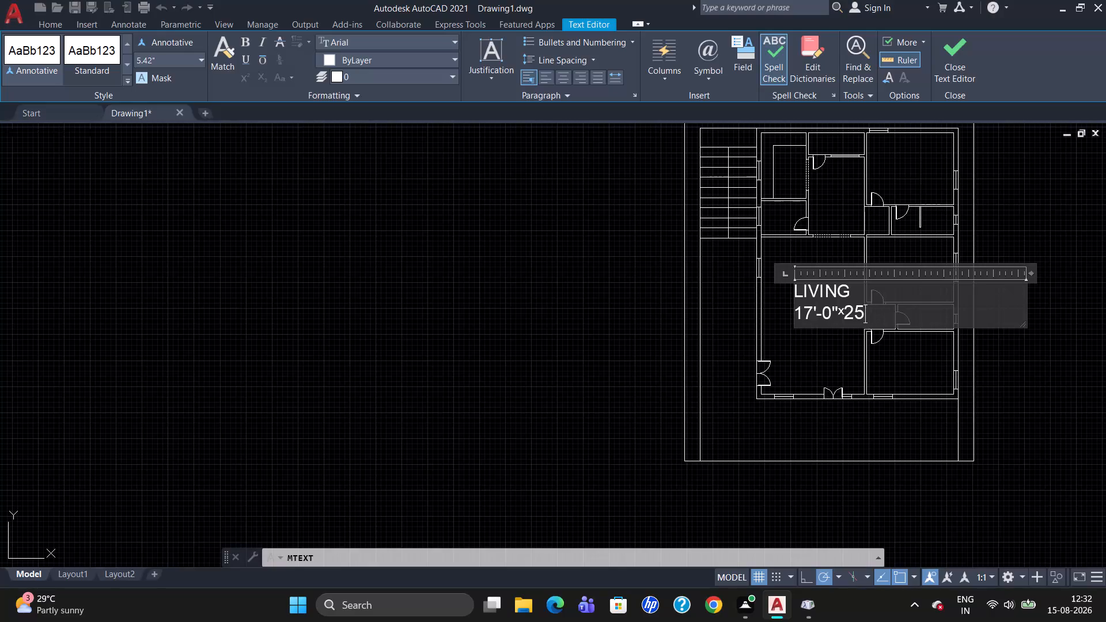
Delete the room dimension line from the LIVING label, keep only the room name, and finish editing the text.
key("BackSpace")
key("BackSpace")
key("BackSpace")
key("BackSpace")
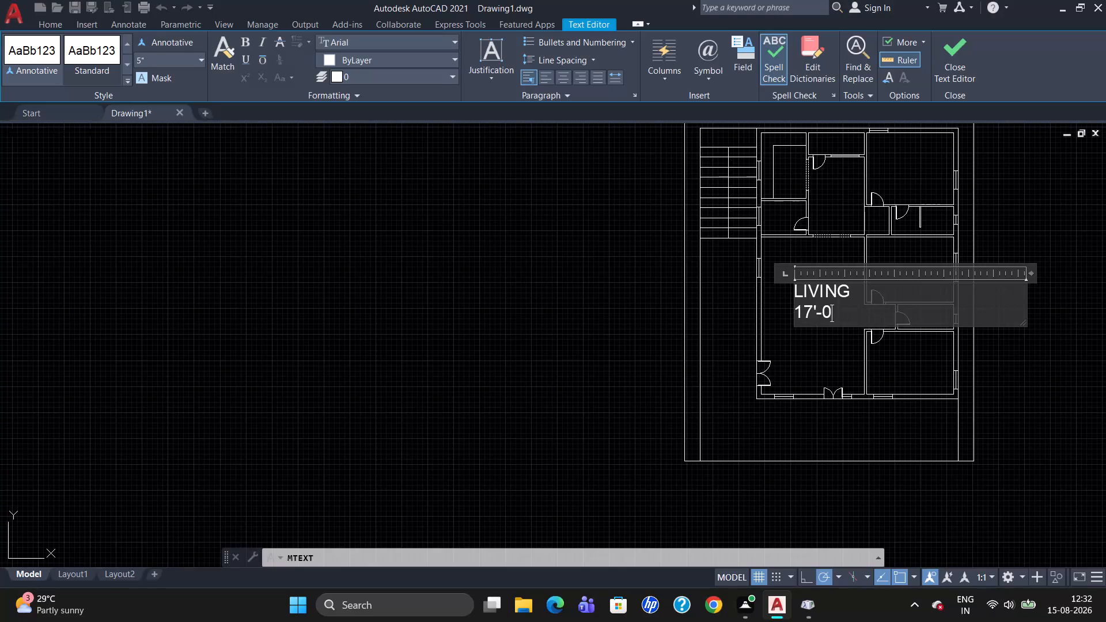
key("BackSpace")
key("BackSpace")
key("BackSpace")
key("BackSpace")
key("BackSpace")
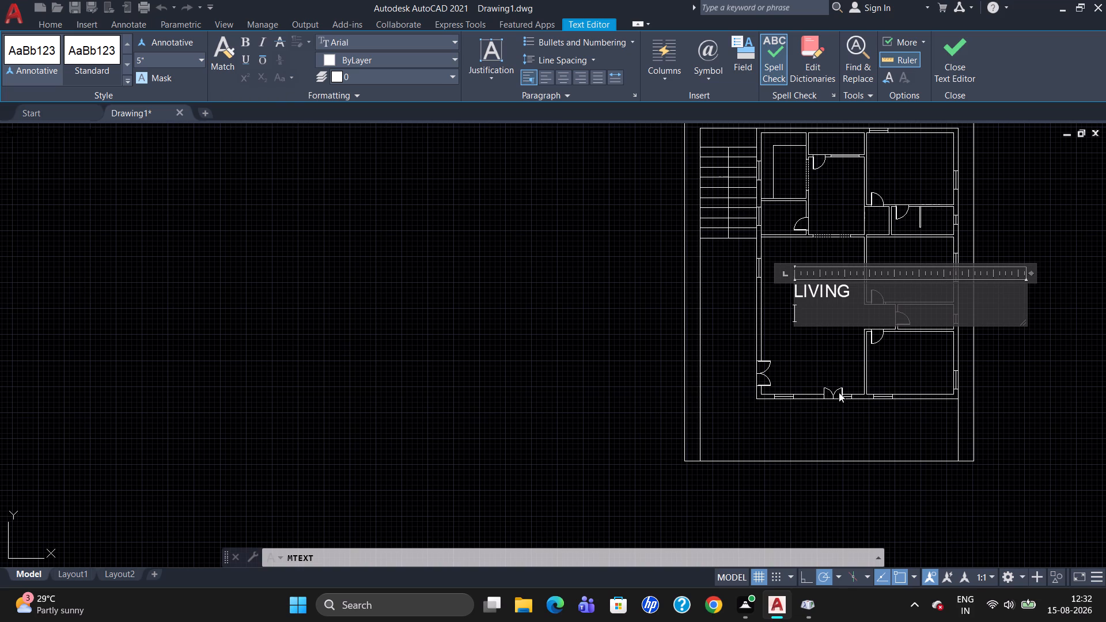
left_click(919, 352)
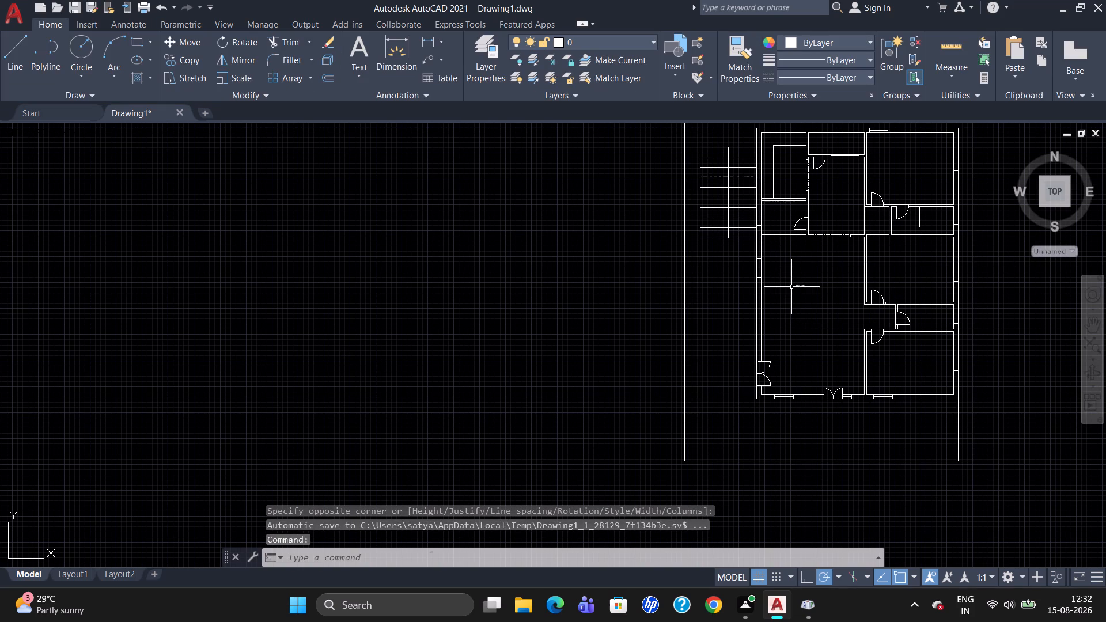
Set the LIVING label's text height to 10" and save the text change.
triple_click(791, 287)
double_click(799, 286)
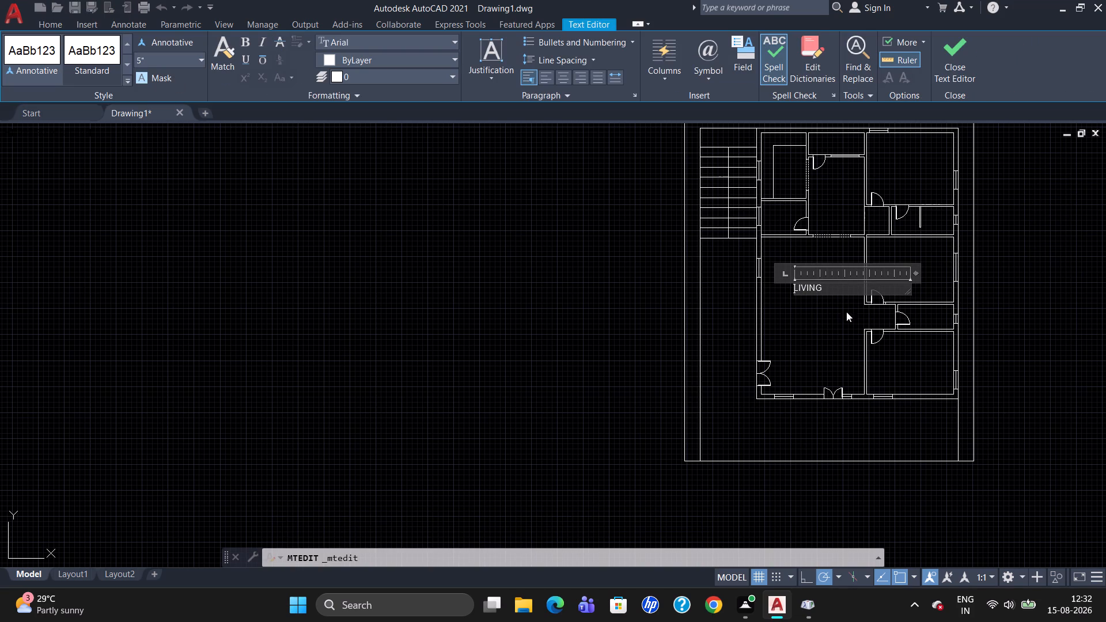
left_click_drag(830, 290, 780, 286)
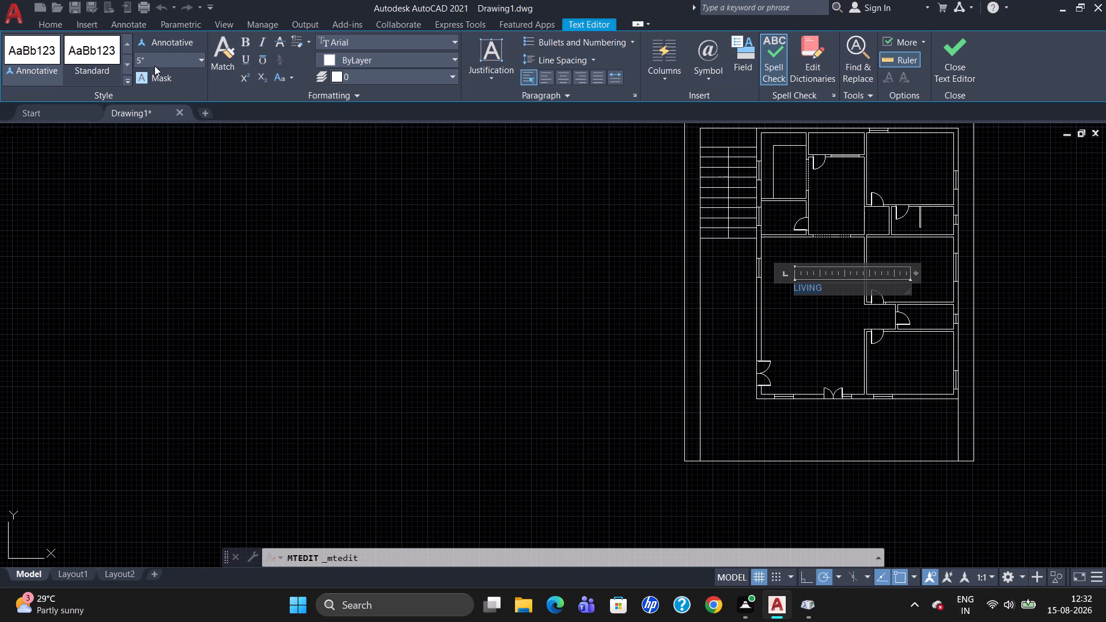
left_click(160, 57)
key("BackSpace")
key("1")
key("0")
key("Return")
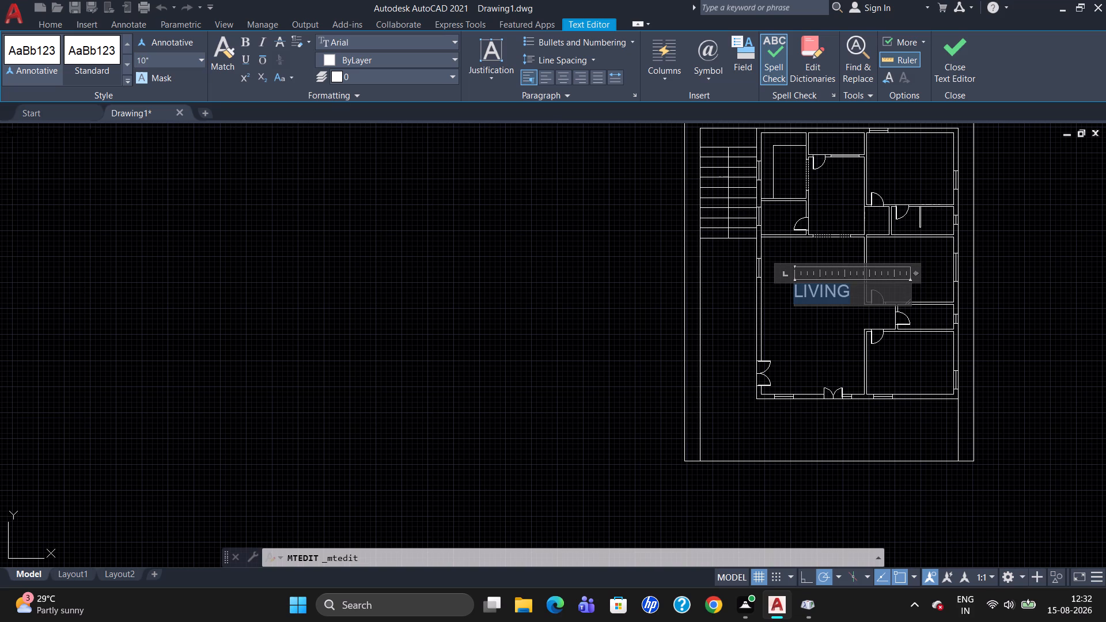
key("Escape")
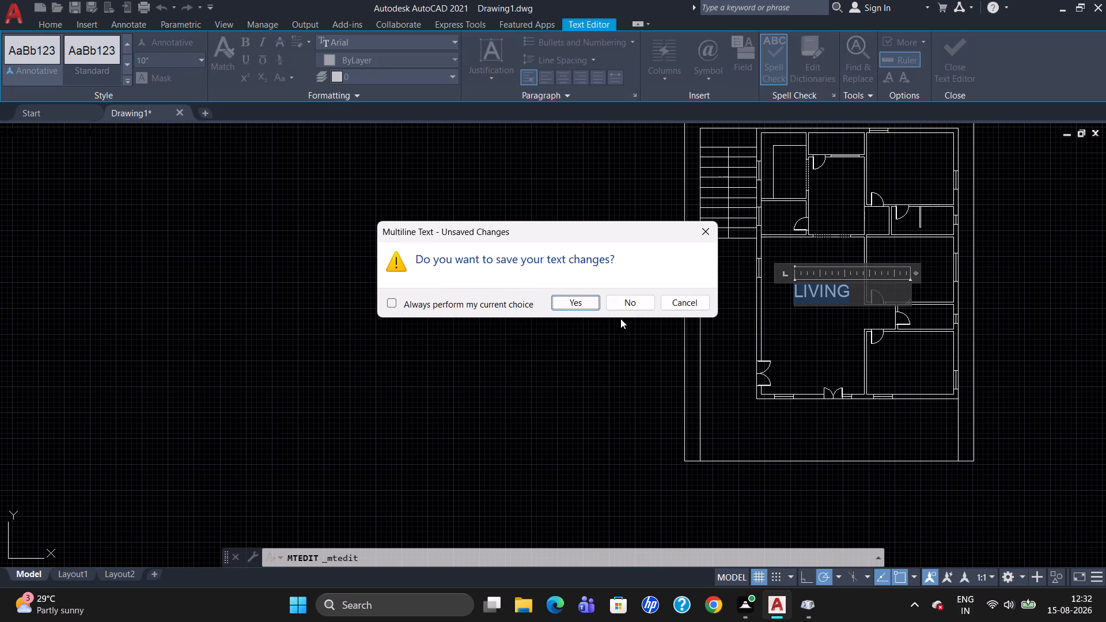
left_click(584, 299)
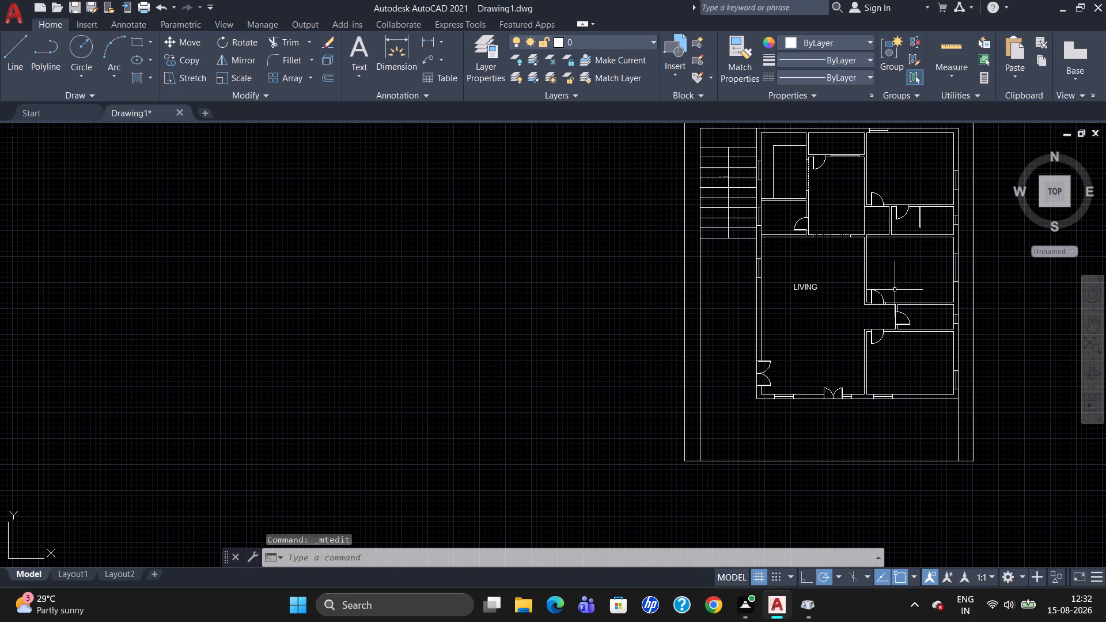
Copy the LIVING label into the three large rooms along the east side: middle, northeast and southeast.
left_click(807, 288)
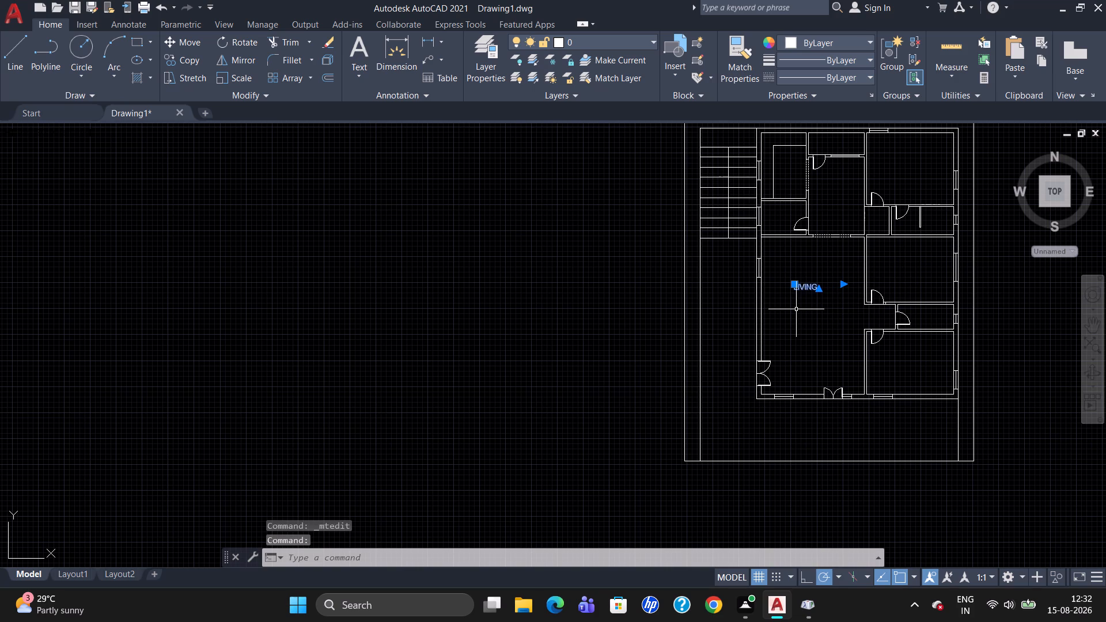
type("CO")
key("Return")
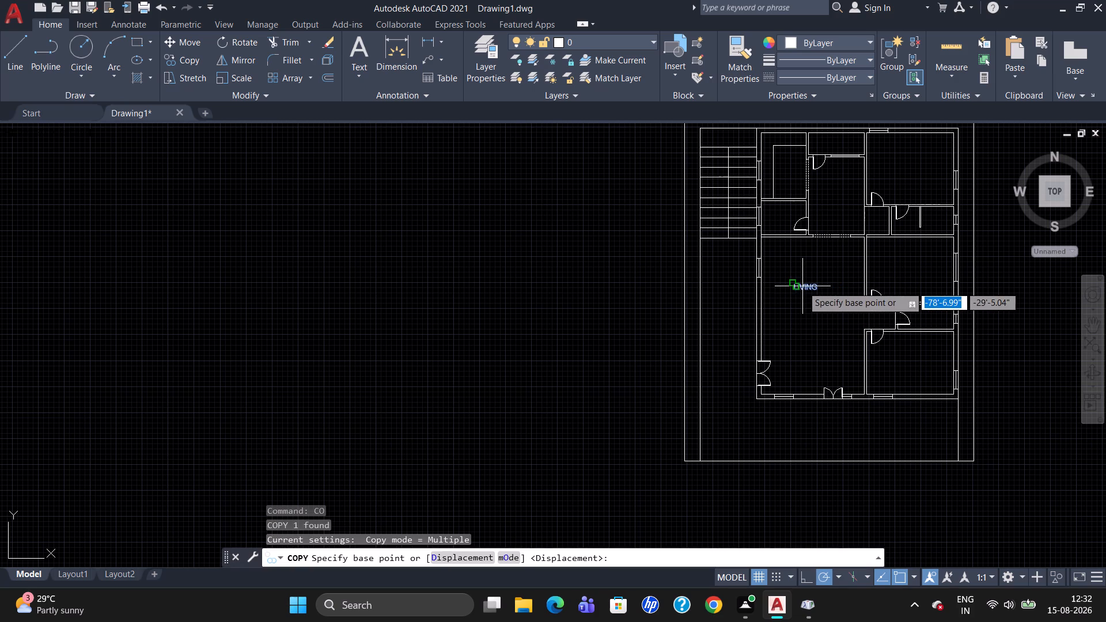
left_click(802, 286)
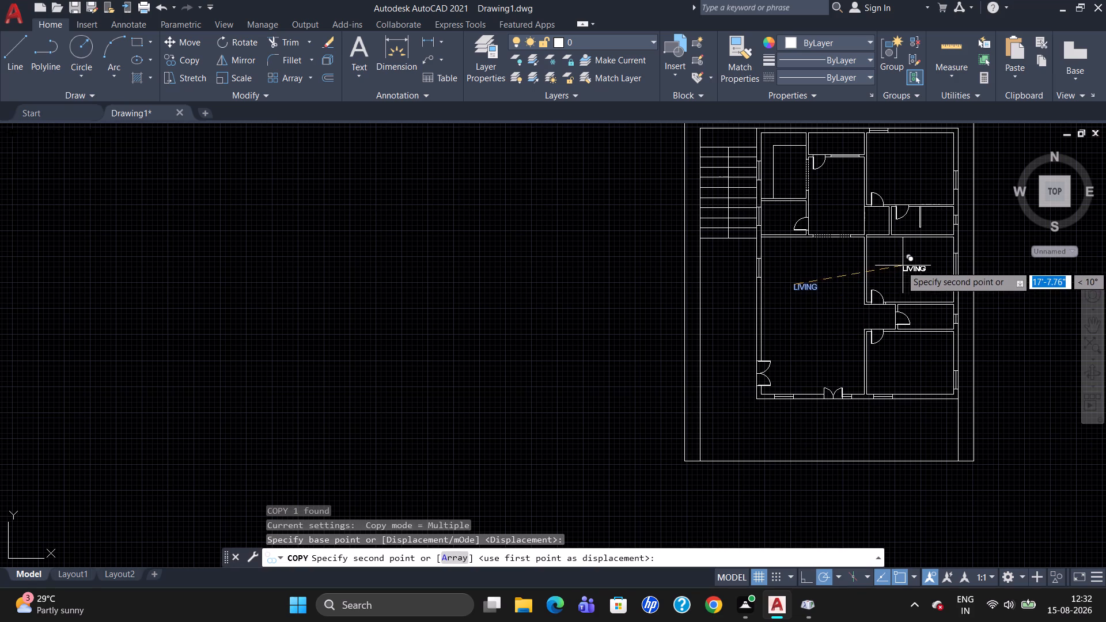
left_click(899, 263)
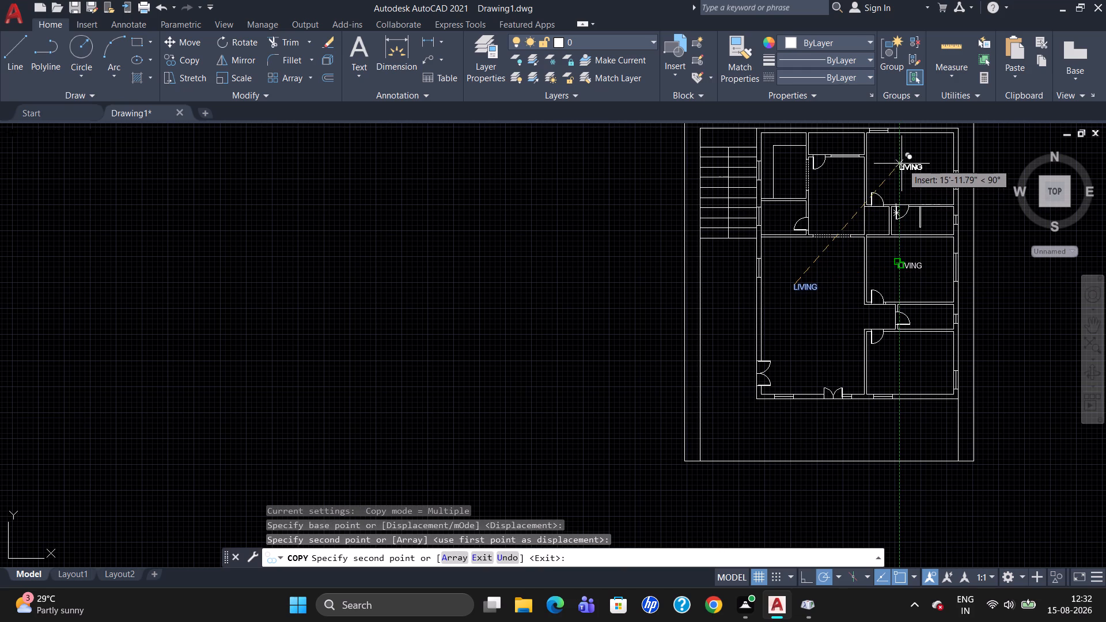
left_click(901, 162)
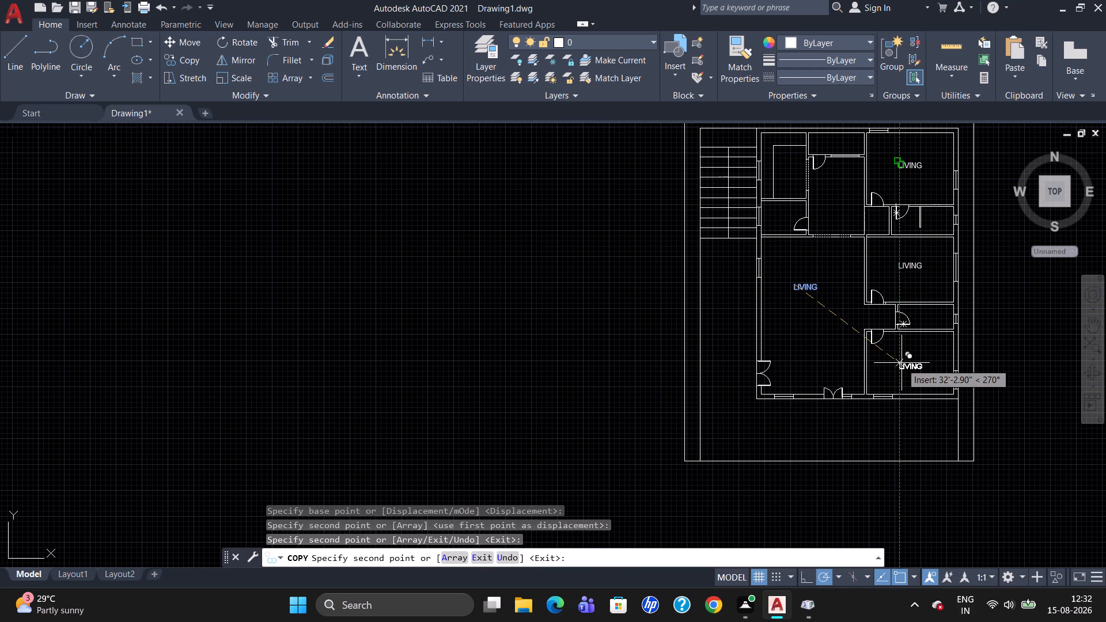
left_click(902, 359)
key("Escape")
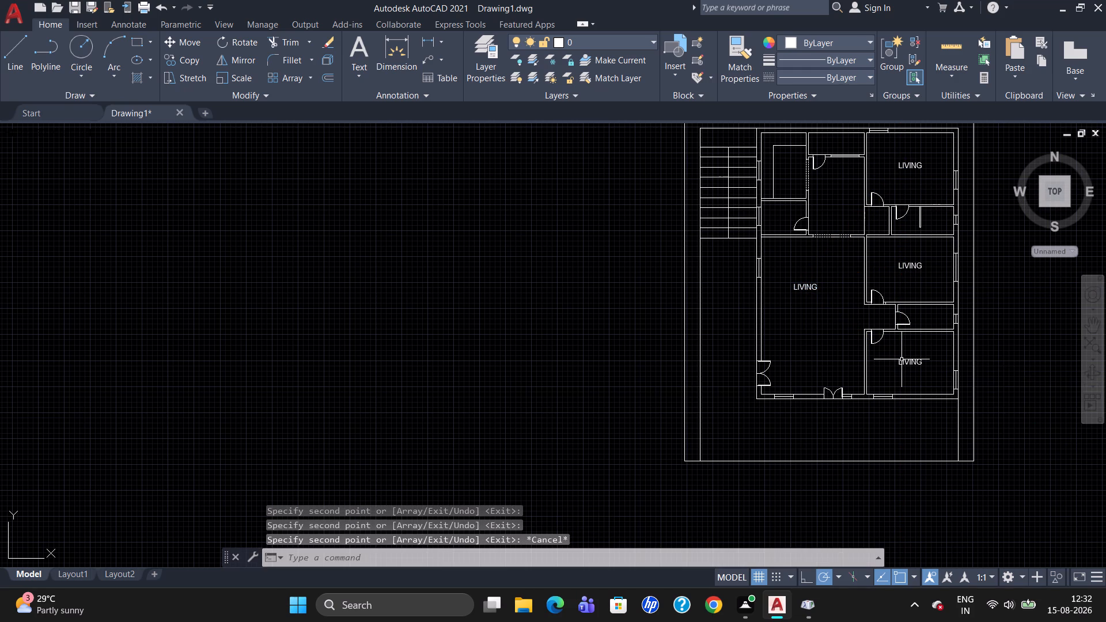
Change the copied label in the southeast room to G. BEDROOM.
double_click(904, 359)
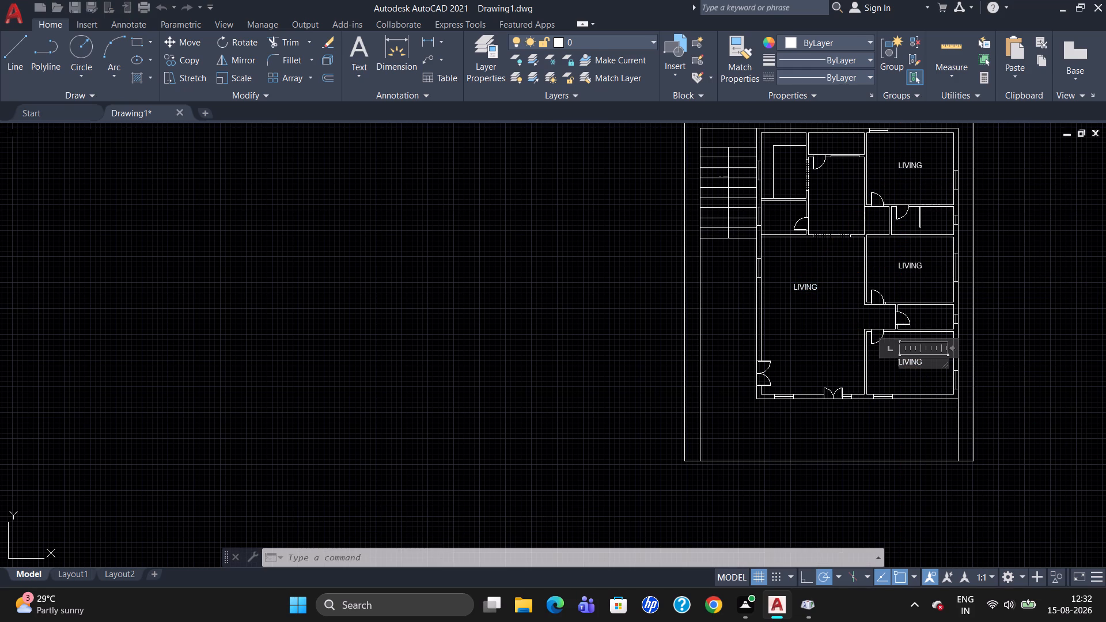
left_click(929, 363)
key("BackSpace")
key("BackSpace")
key("BackSpace")
key("BackSpace")
key("BackSpace")
key("BackSpace")
key("BackSpace")
key("BackSpace")
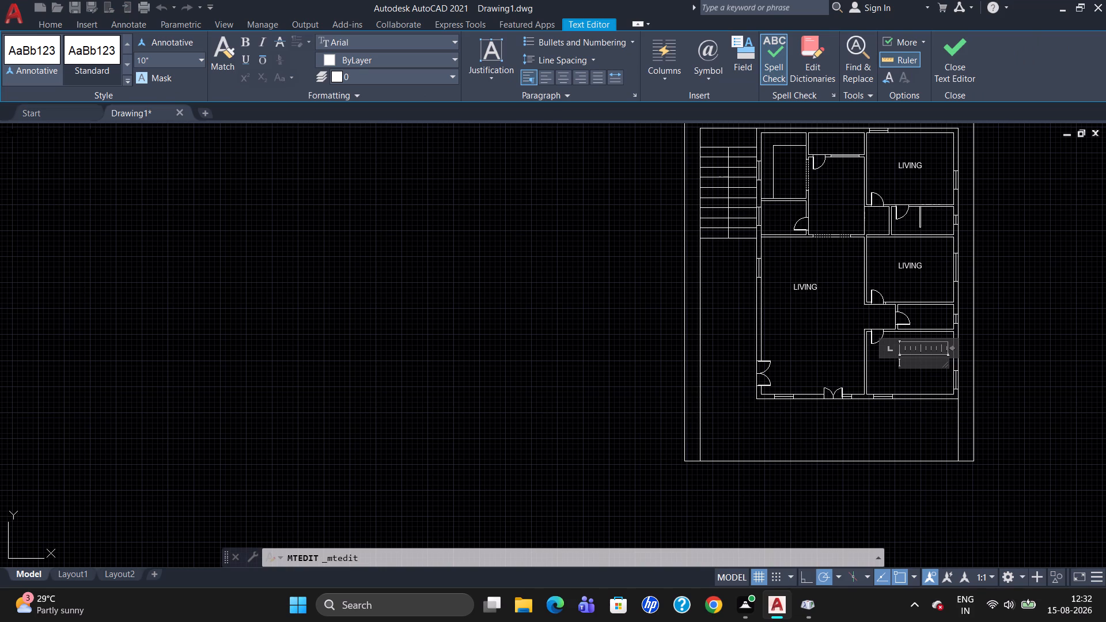
type("G.")
key("space")
type("BEDROOM")
Change the copied label in the middle east room to C.BEDROOM.
double_click(921, 261)
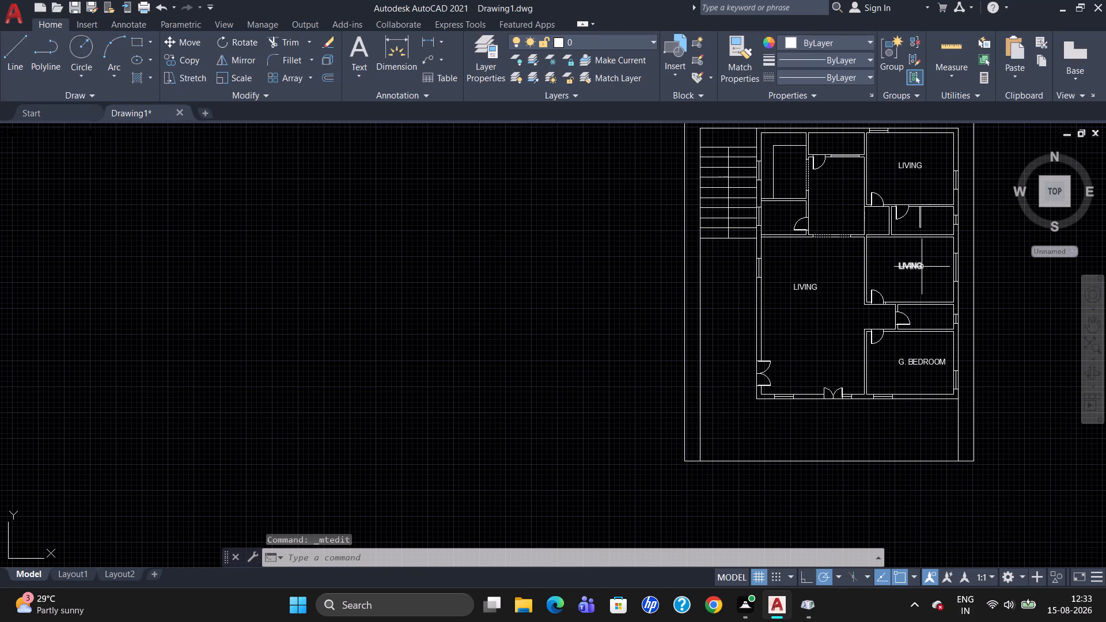
double_click(922, 267)
left_click(930, 268)
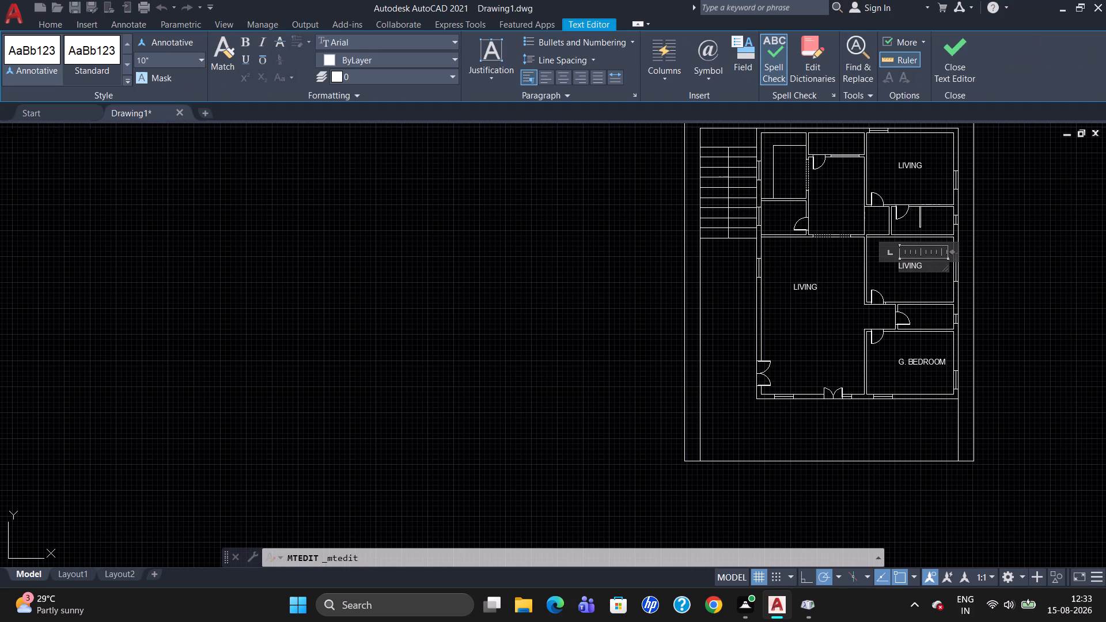
key("BackSpace")
key("BackSpace")
key("BackSpace")
key("BackSpace")
key("BackSpace")
key("BackSpace")
key("BackSpace")
key("BackSpace")
key("BackSpace")
key("BackSpace")
type("C.BEDROOM")
Change the copied label in the northeast room to M.BEDROOM and finish editing the text.
double_click(913, 164)
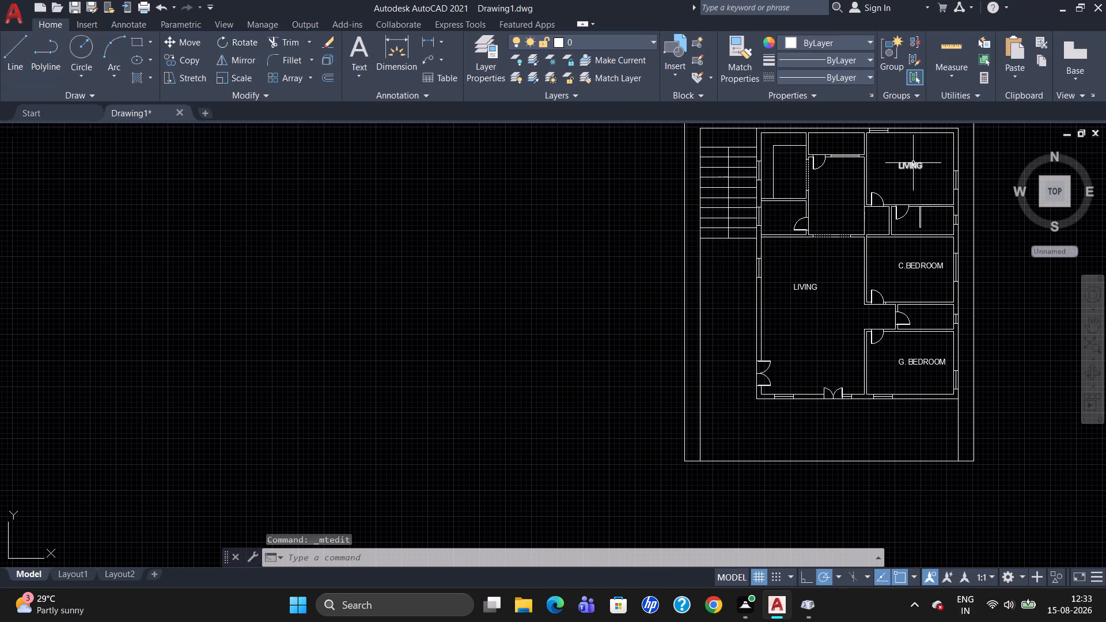
left_click(921, 168)
double_click(923, 164)
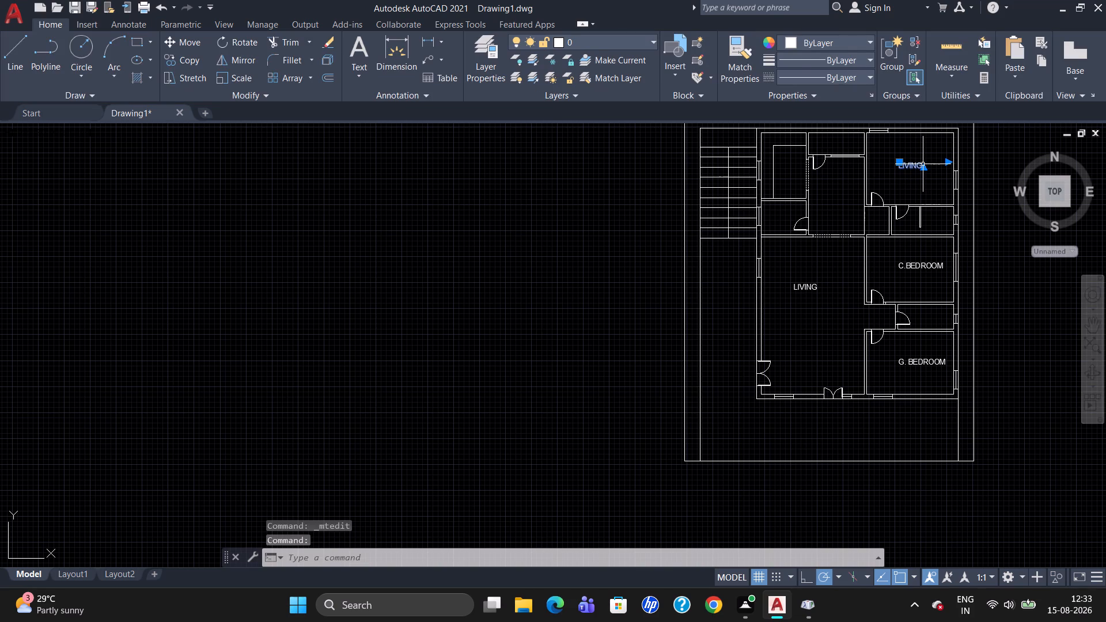
left_click(925, 169)
key("BackSpace")
key("BackSpace")
key("BackSpace")
key("BackSpace")
key("BackSpace")
key("BackSpace")
key("BackSpace")
key("BackSpace")
key("BackSpace")
key("BackSpace")
key("BackSpace")
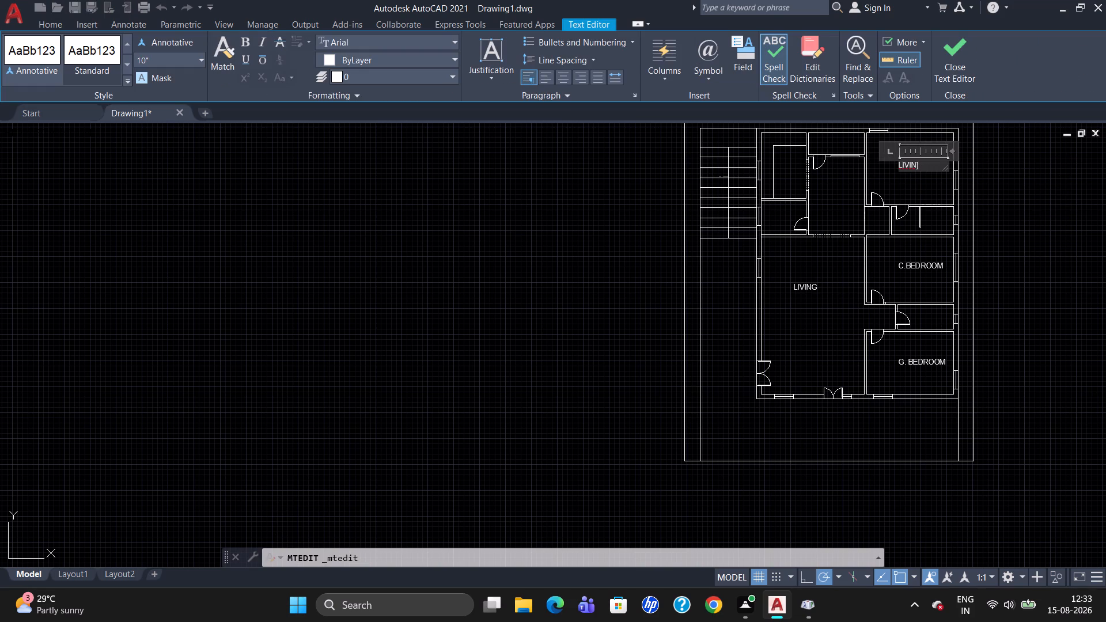
type("M.")
type("BEDROOM")
left_click(842, 191)
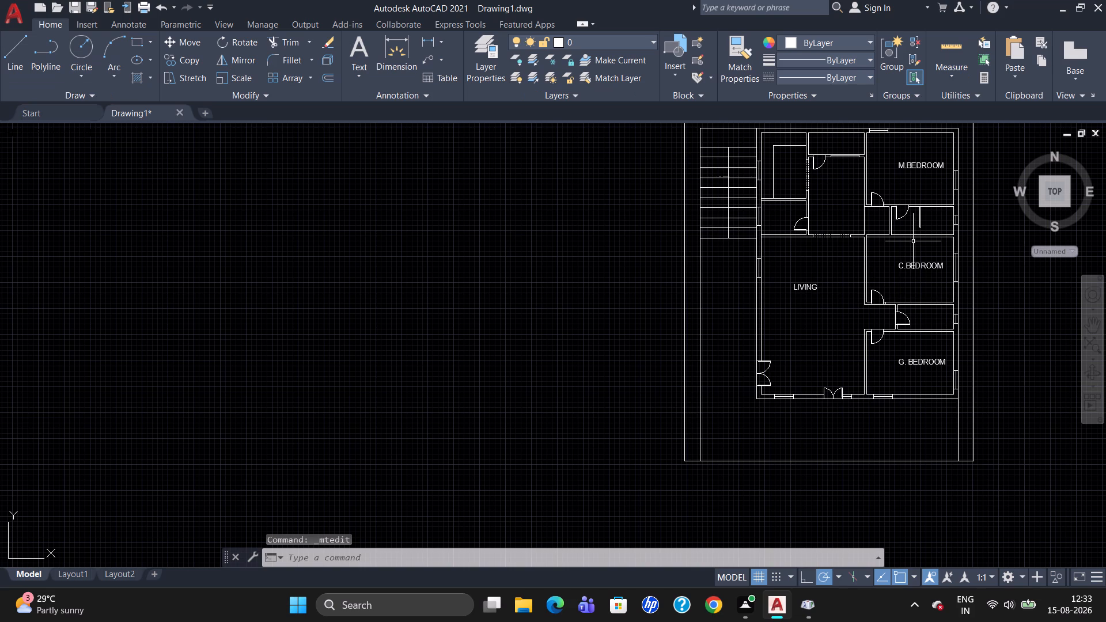
Trim away the vertical line closing off the small recess between M.BEDROOM and C.BEDROOM from the room to its west.
scroll(888, 217, "up", 1)
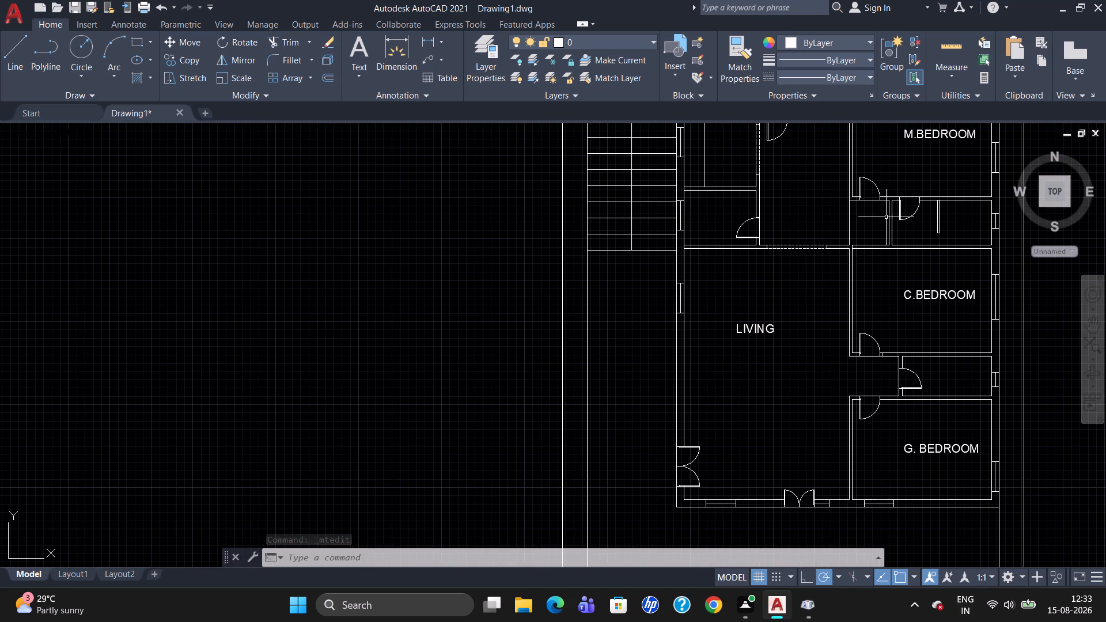
type("TR")
key("Return")
key("Return")
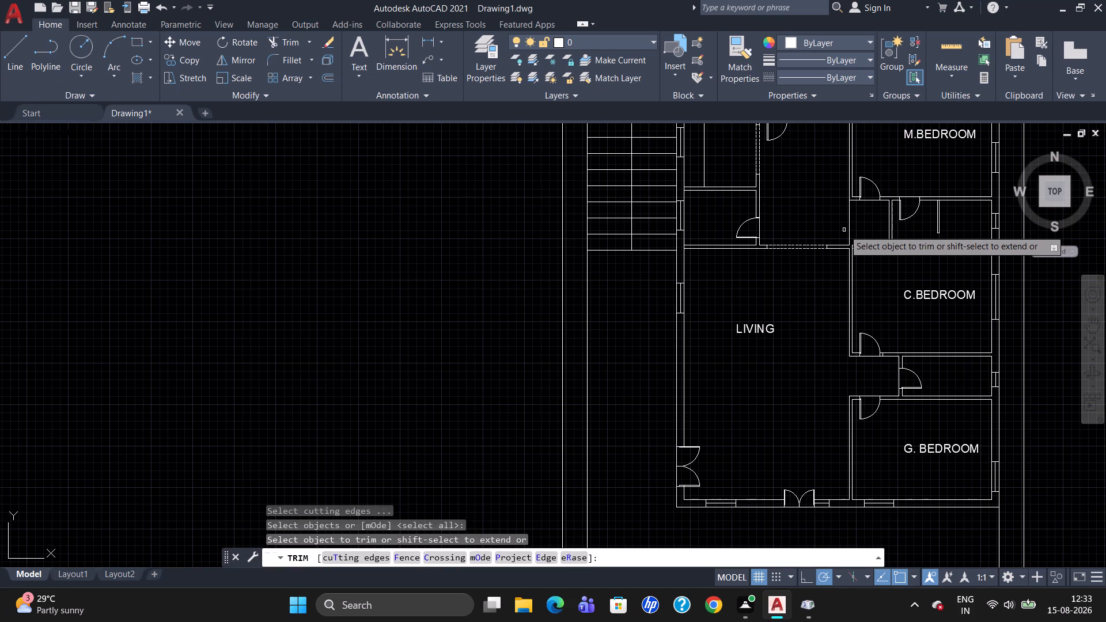
left_click(849, 226)
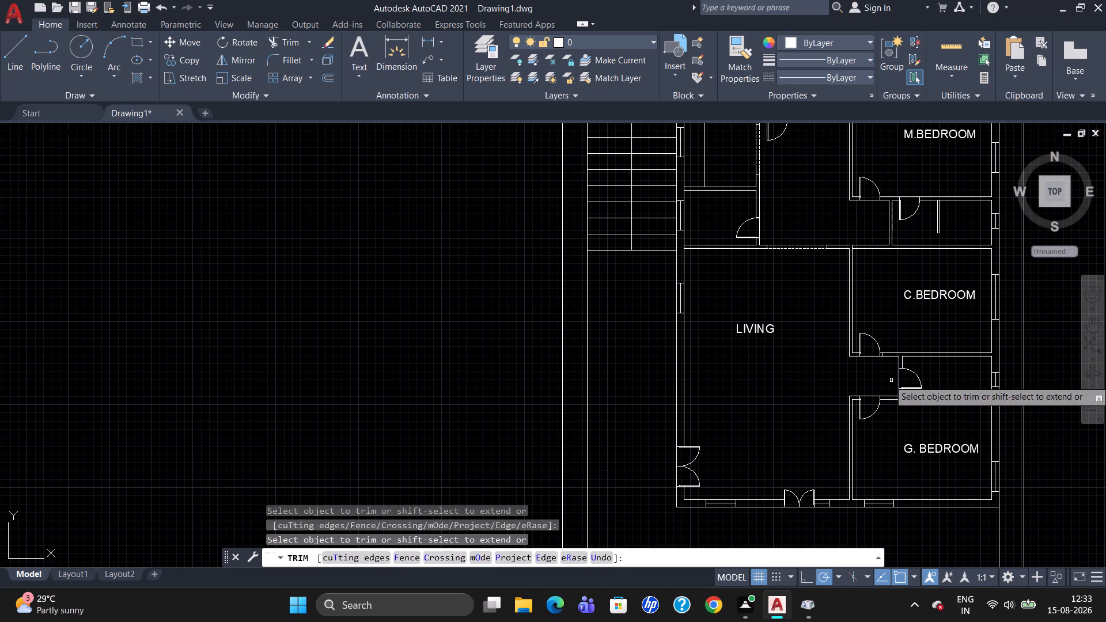
key("Escape")
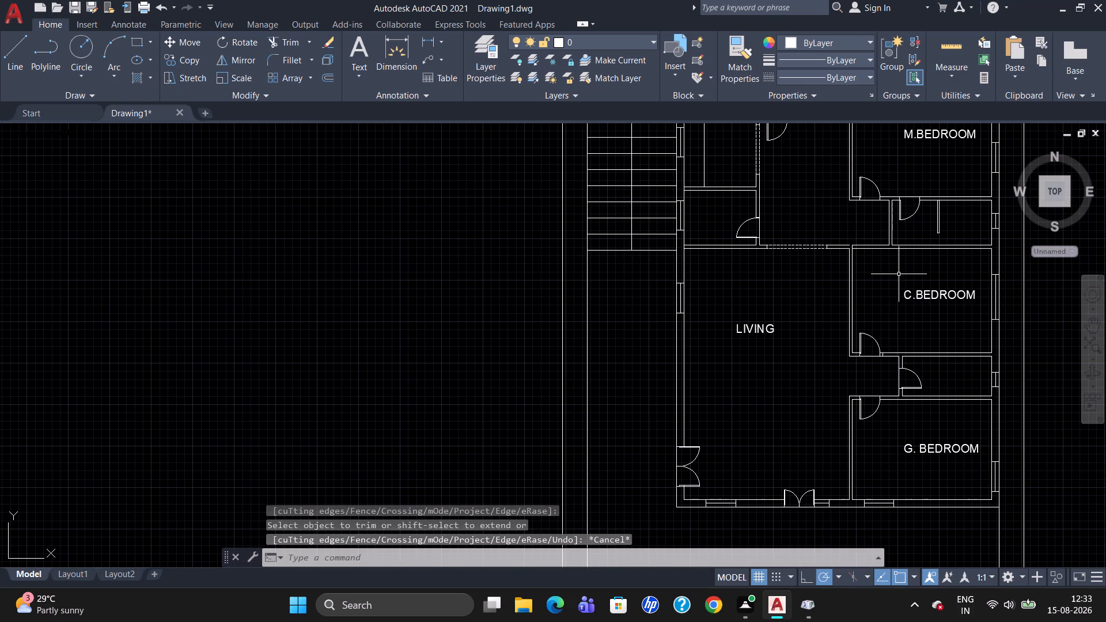
Draw a short line closing the gap in the upper wall line at the northwest corner of C.BEDROOM.
scroll(848, 238, "up", 1)
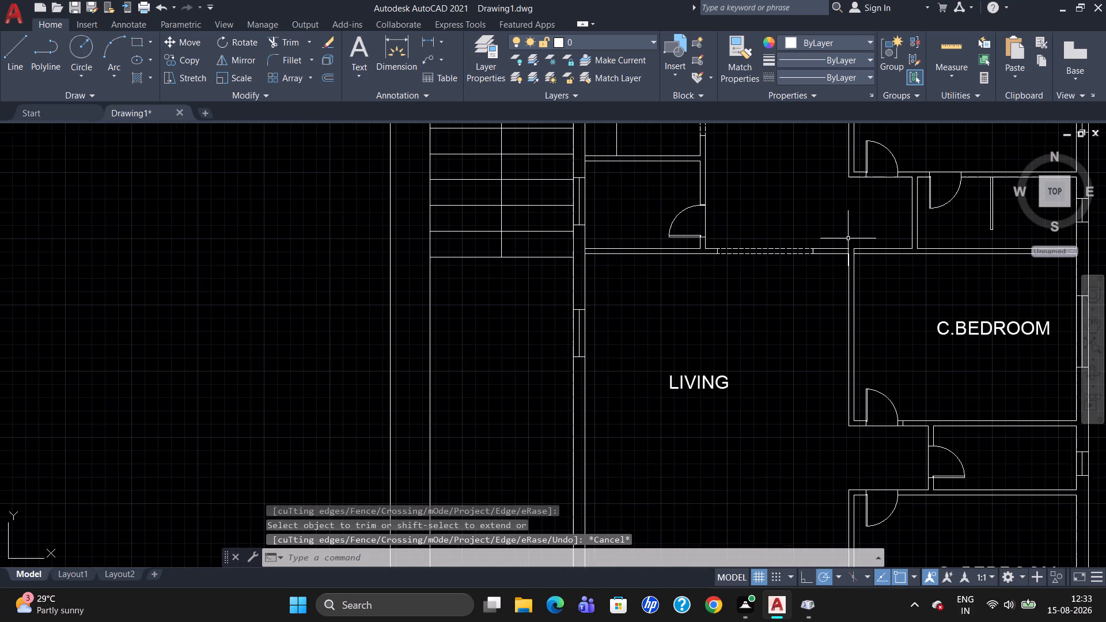
scroll(870, 267, "up", 1)
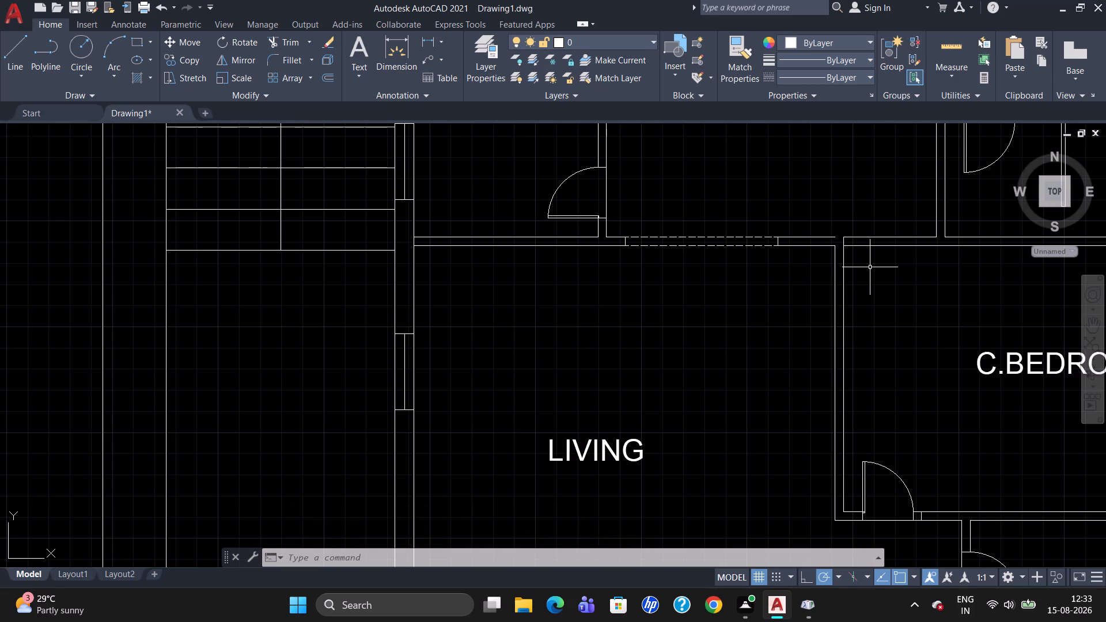
key("l")
key("Return")
left_click(835, 234)
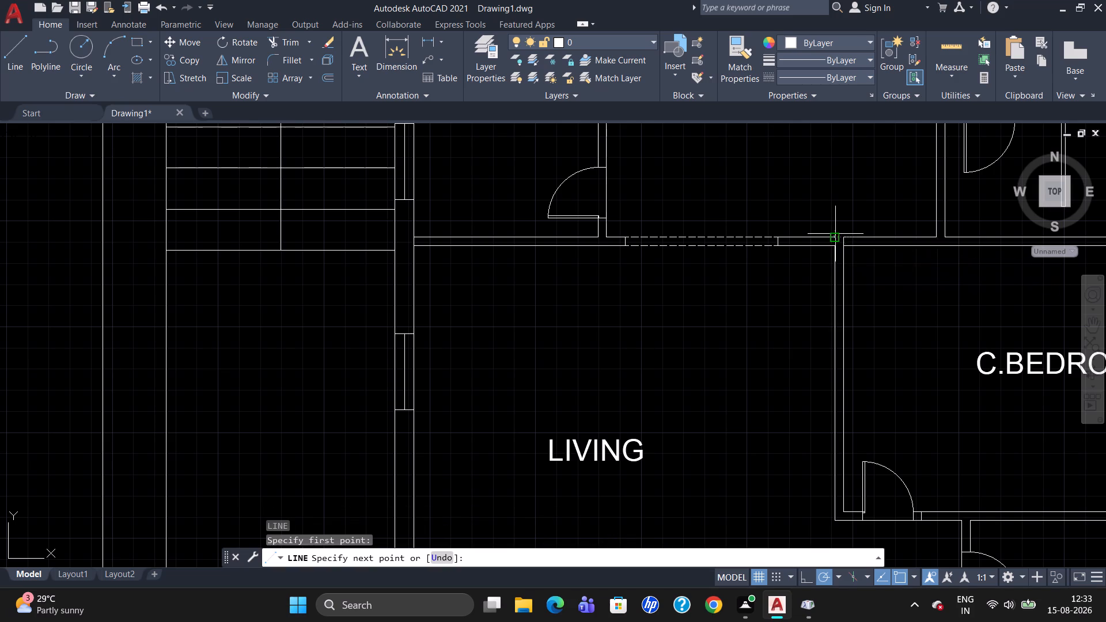
left_click(847, 235)
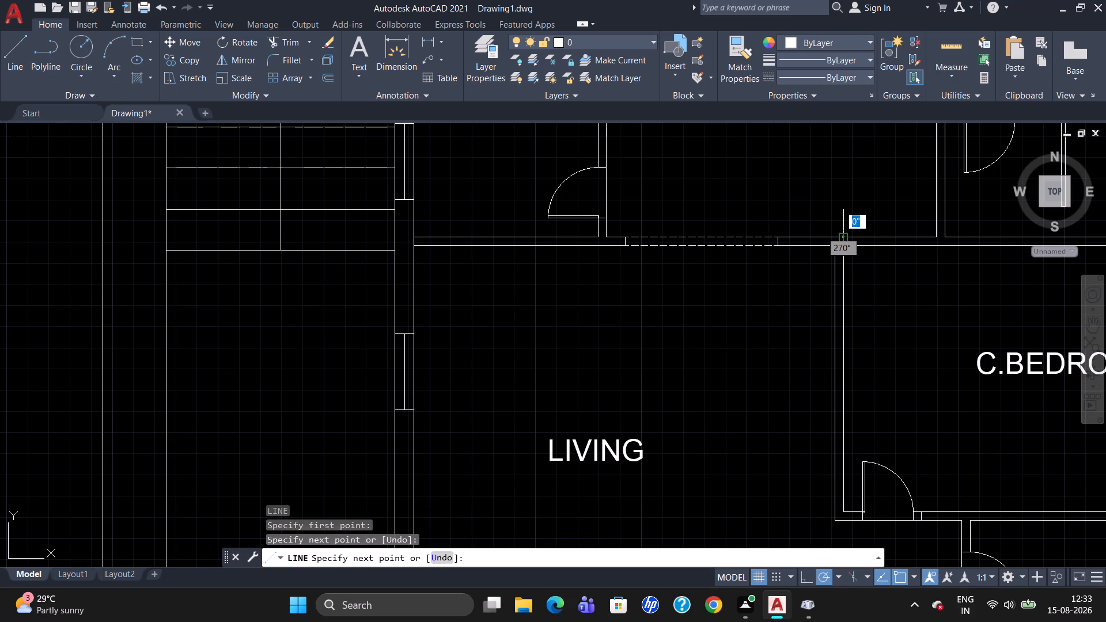
key("Escape")
Trim away the short vertical segment crossing the wall thickness at the northwest corner of C.BEDROOM.
type("TR")
key("Return")
key("Return")
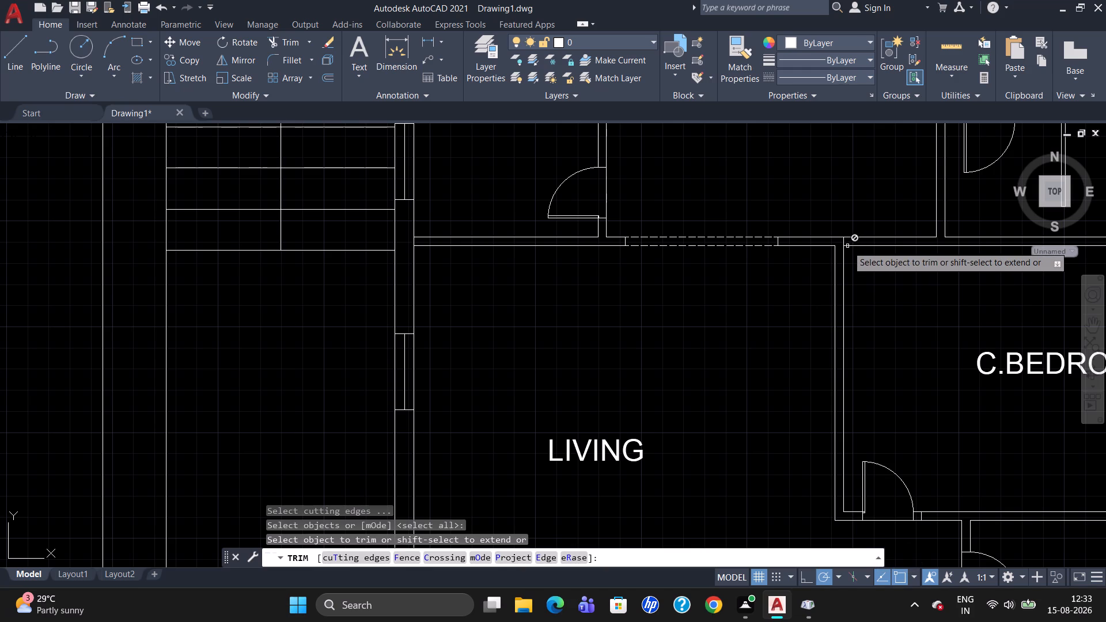
left_click(842, 242)
key("Escape")
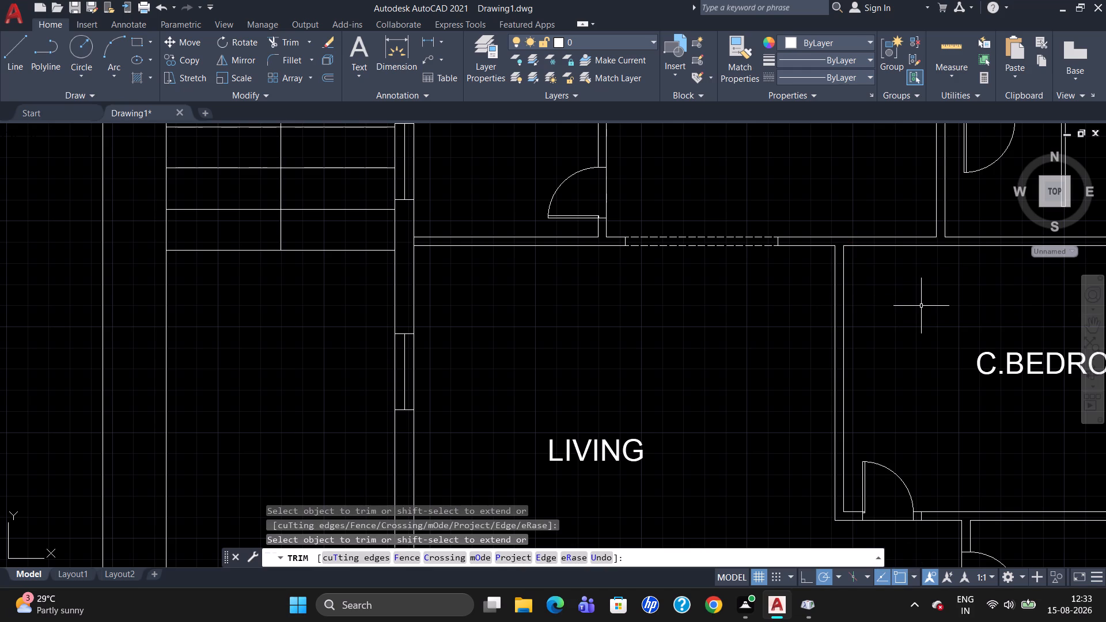
Move the C.BEDROOM, M.BEDROOM and G. BEDROOM labels slightly west so they sit more centrally in their rooms.
scroll(925, 318, "down", 2)
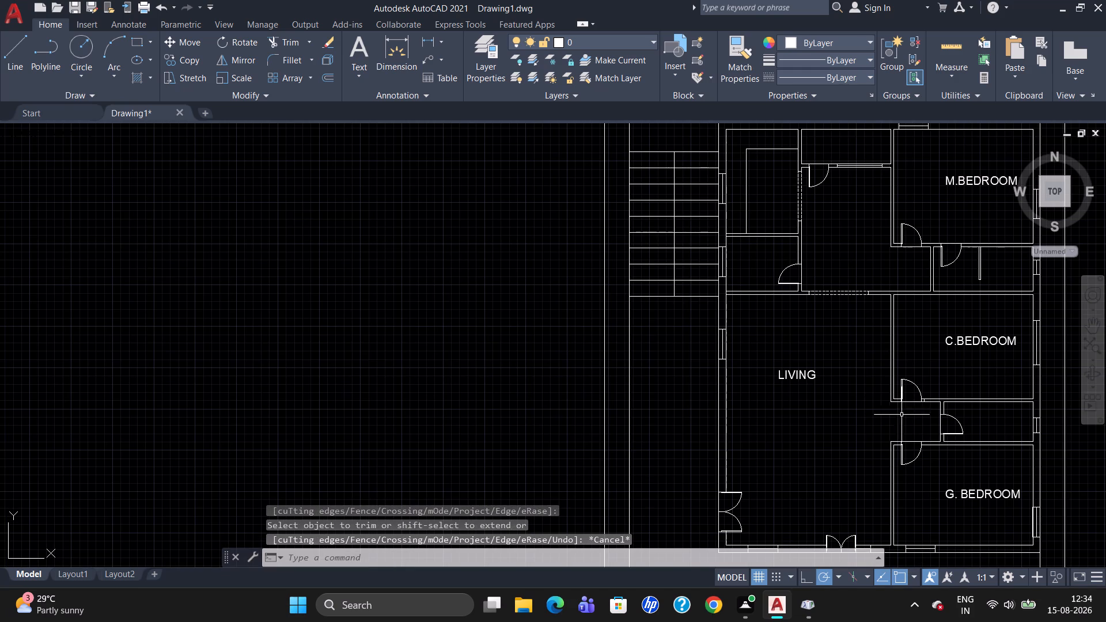
left_click(969, 345)
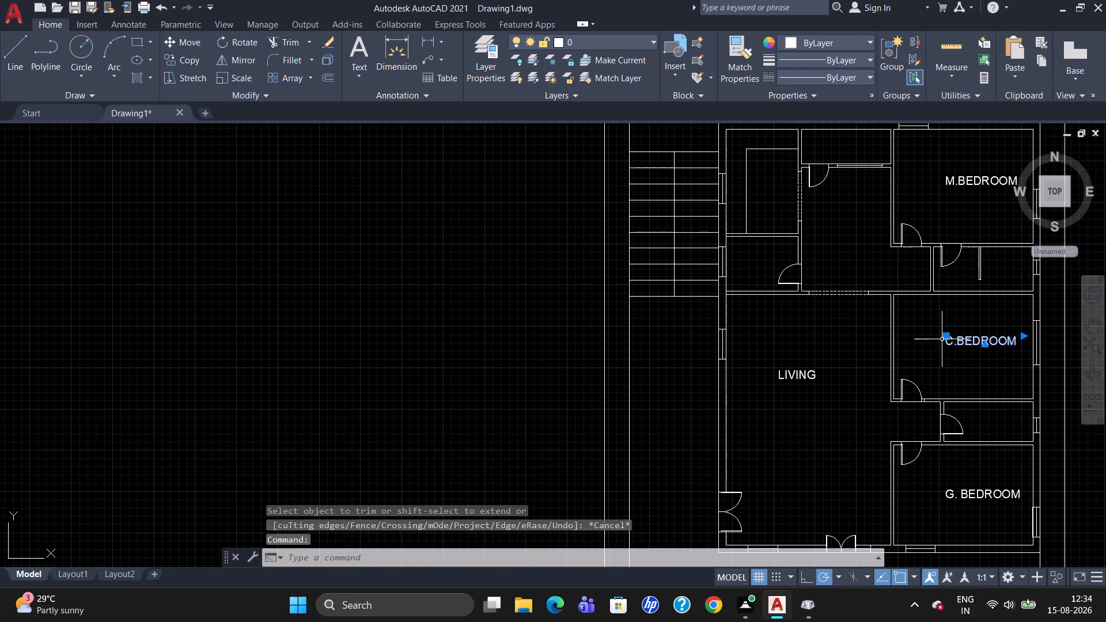
left_click_drag(946, 338, 934, 339)
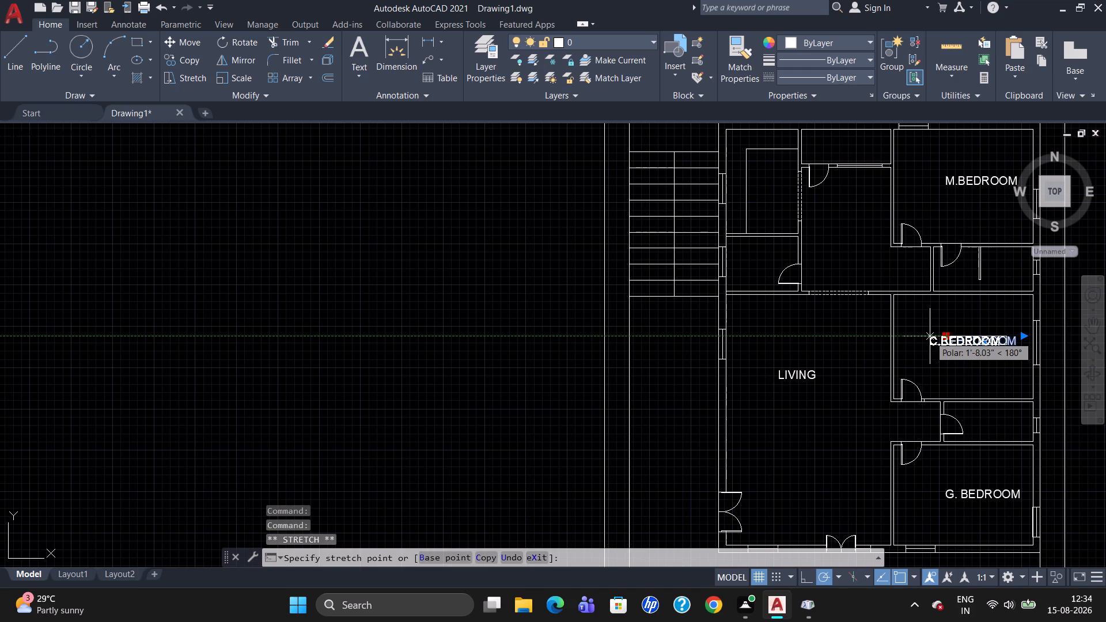
left_click(930, 336)
left_click(949, 179)
left_click_drag(949, 179, 942, 180)
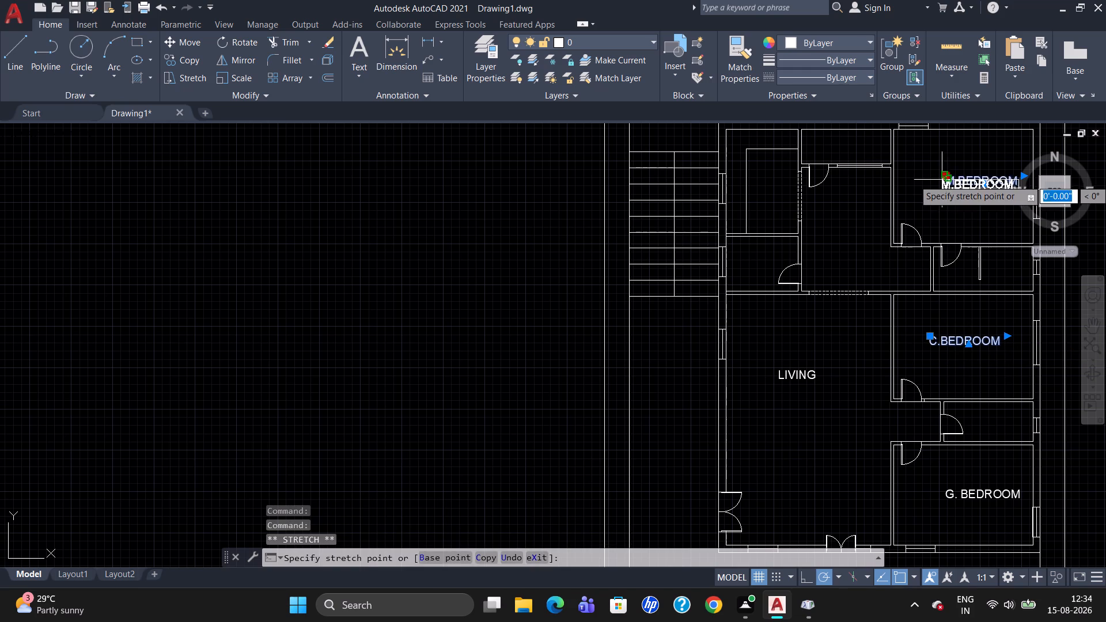
left_click_drag(942, 180, 940, 181)
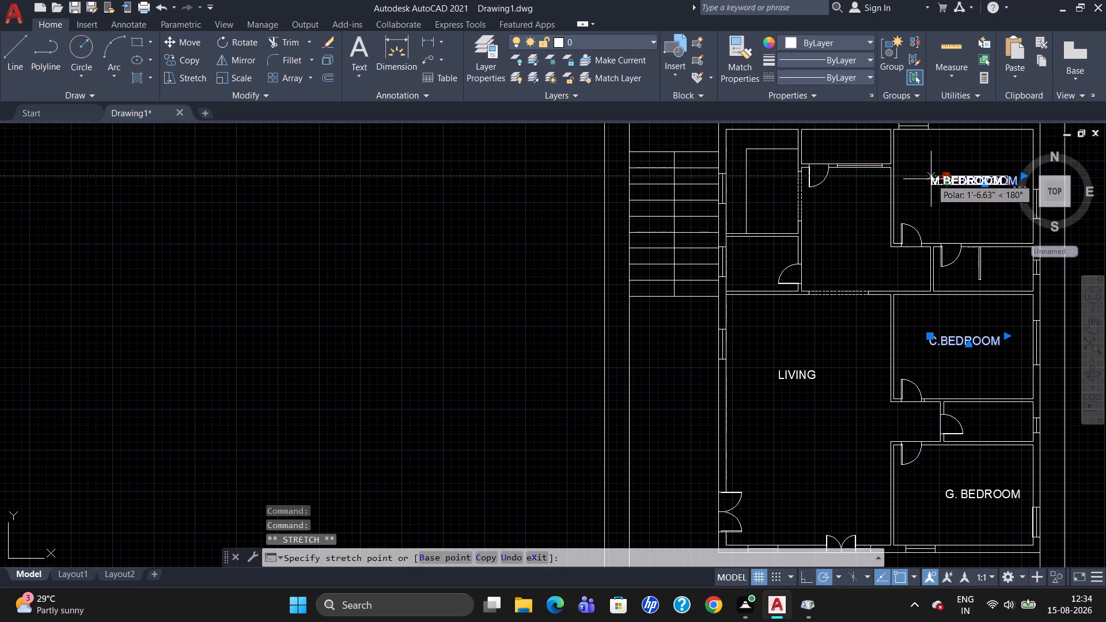
left_click(932, 179)
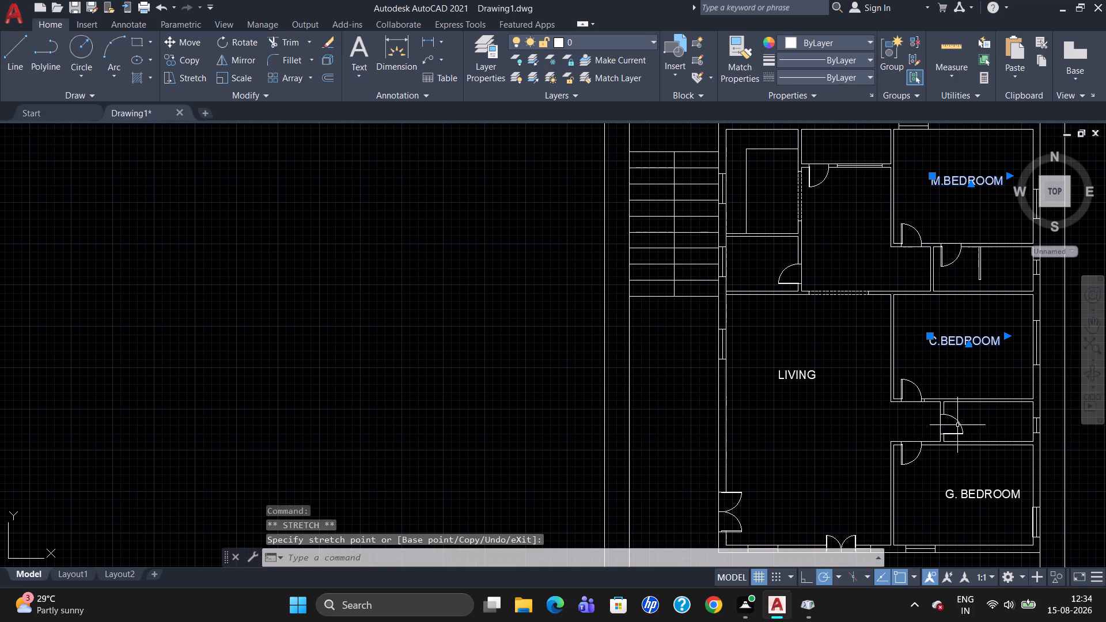
left_click(967, 488)
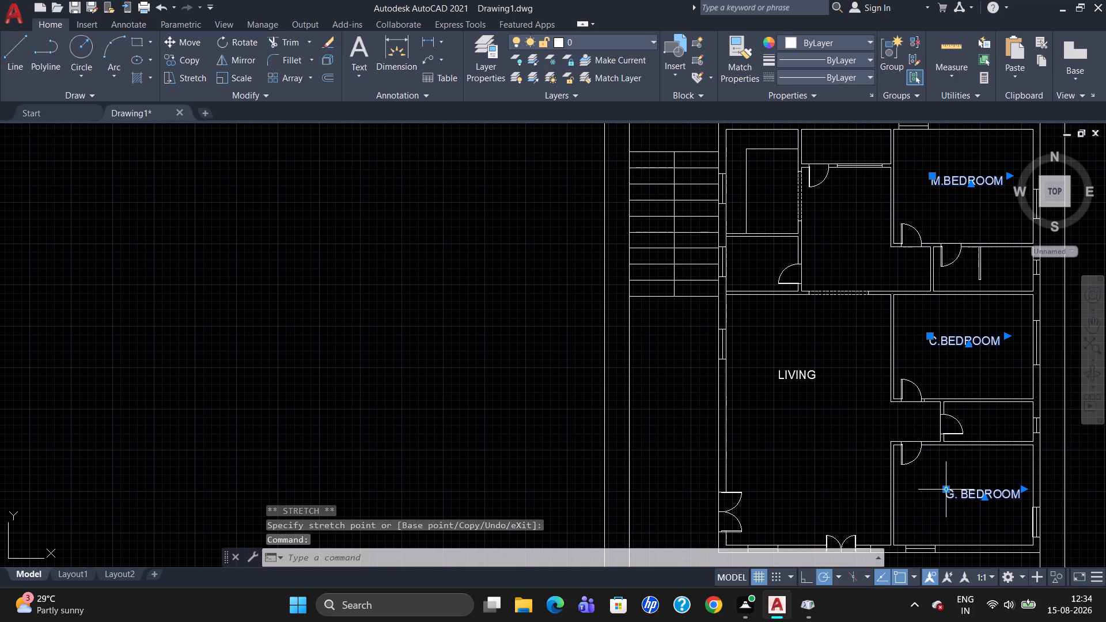
left_click_drag(948, 491, 939, 488)
left_click(934, 487)
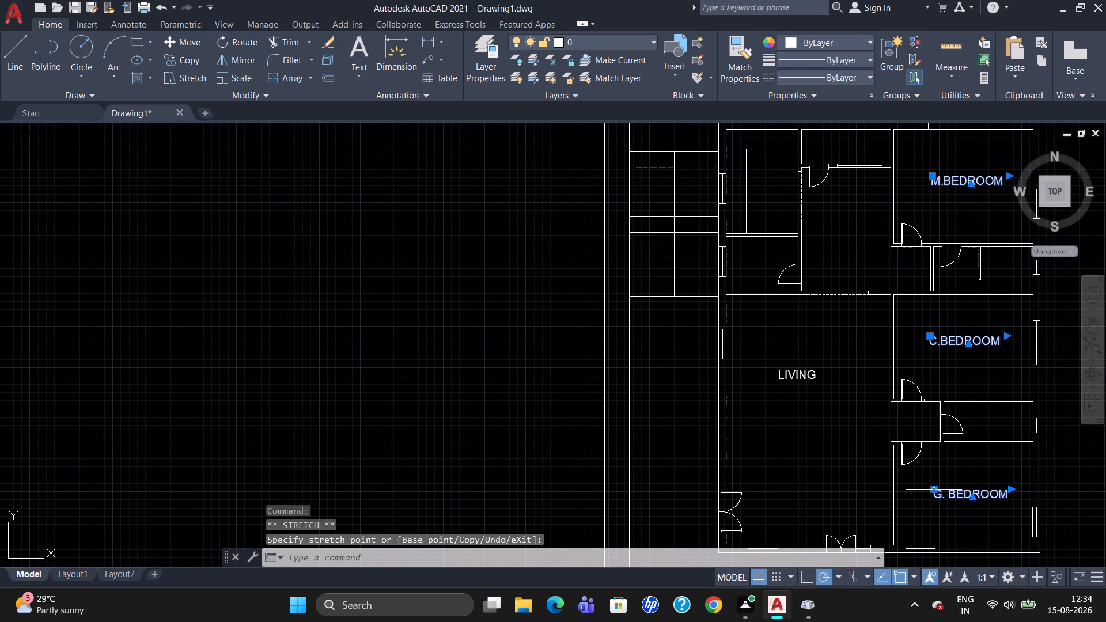
left_click(936, 492)
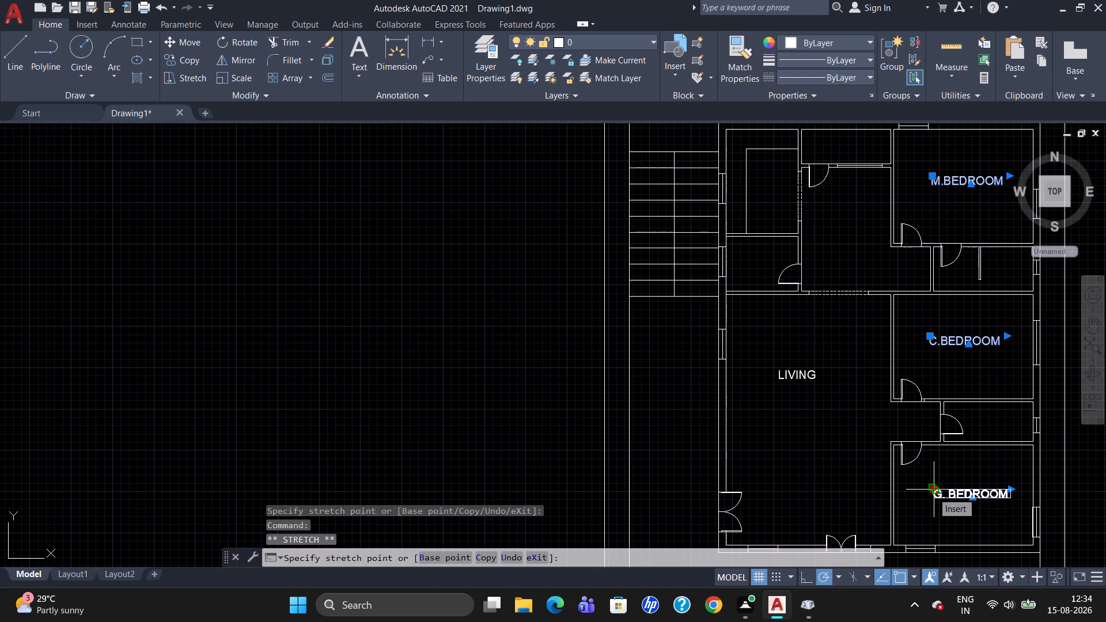
key("Escape")
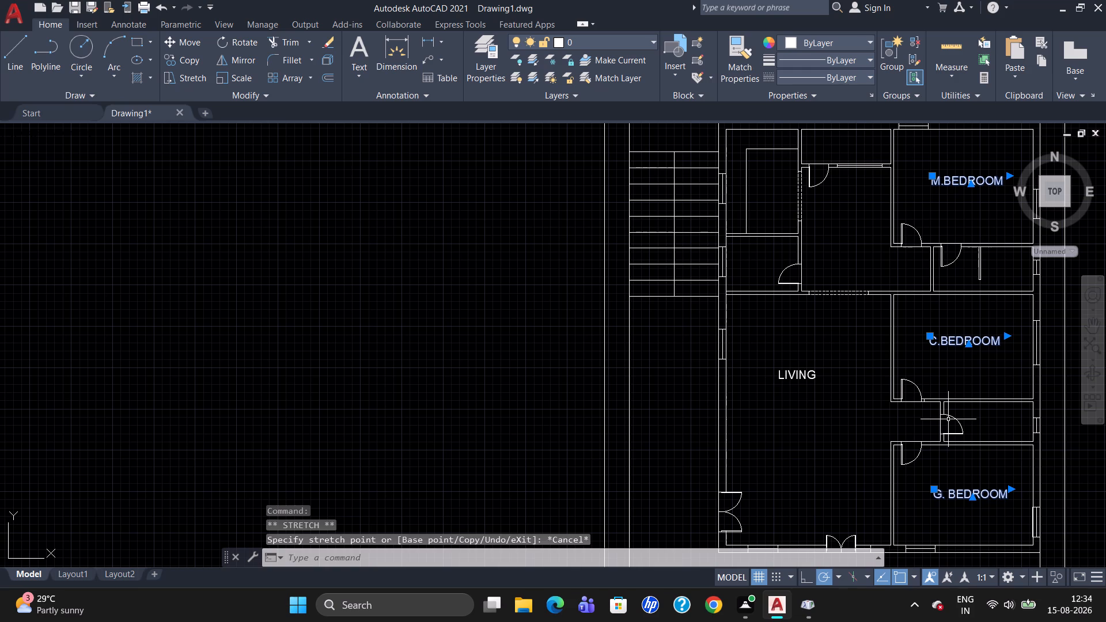
key("Escape")
Trim the short vertical line across the west end of the partition wall between the two rooms beside the staircase.
scroll(983, 339, "down", 2)
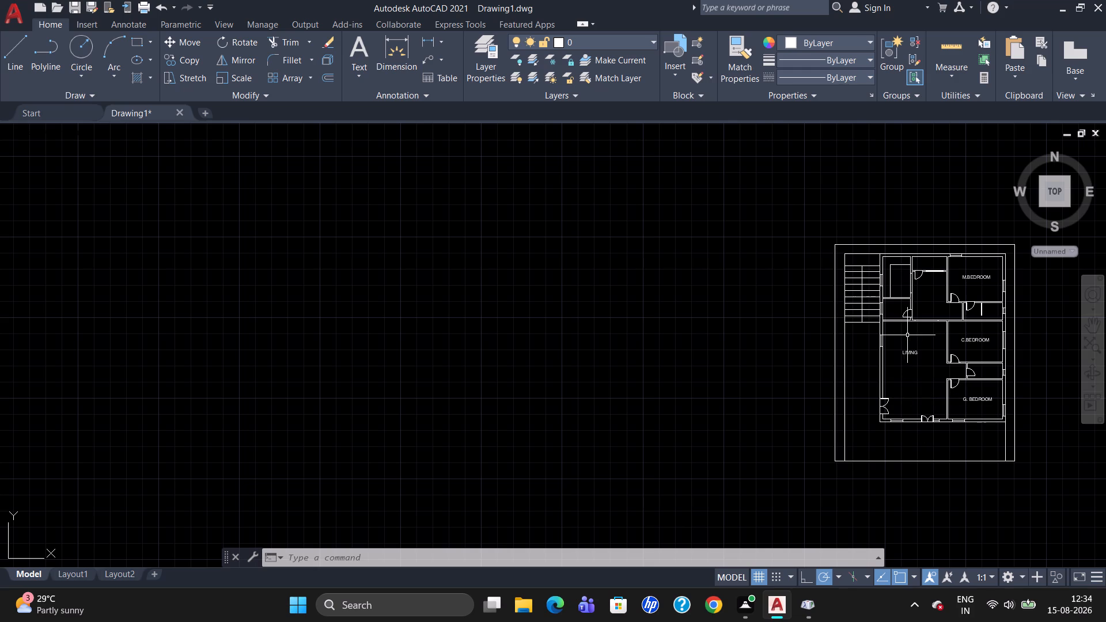
scroll(908, 333, "up", 2)
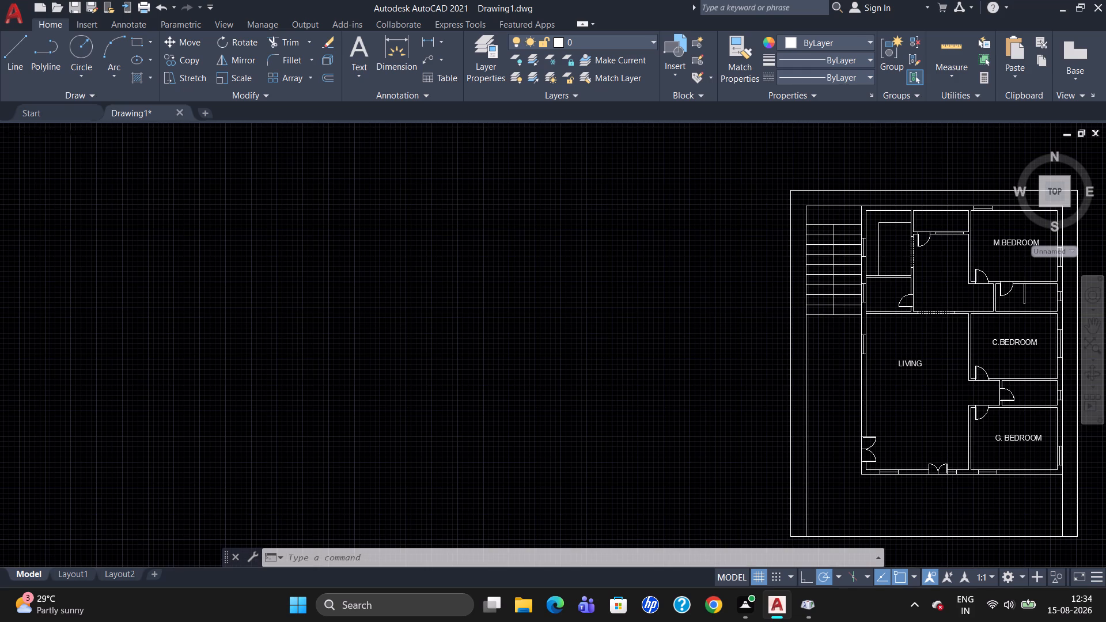
scroll(908, 252, "up", 2)
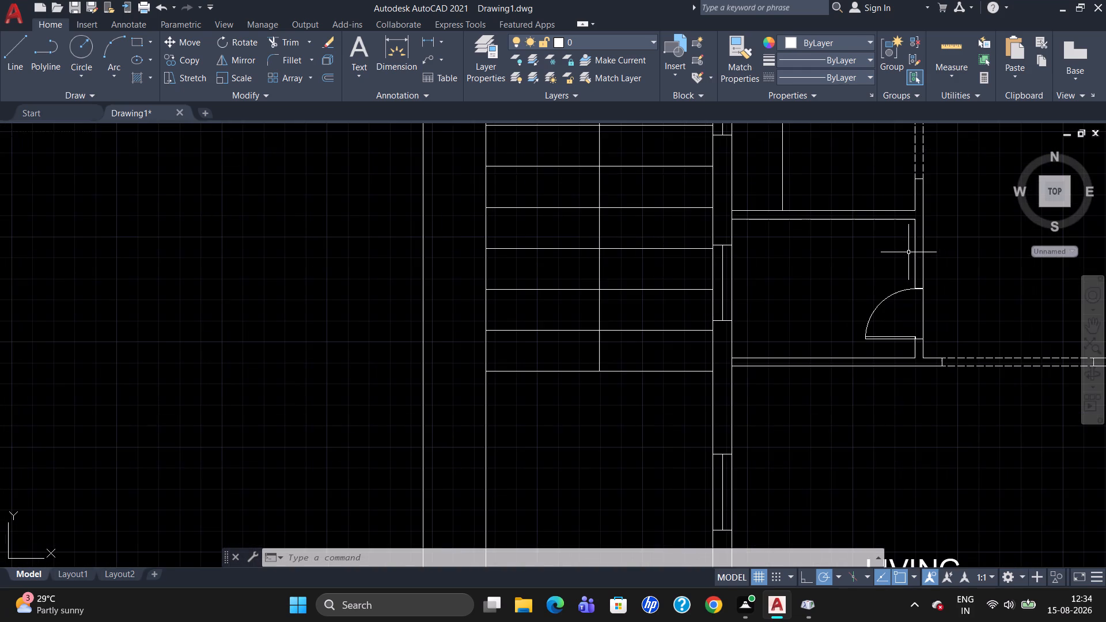
scroll(858, 254, "down", 1)
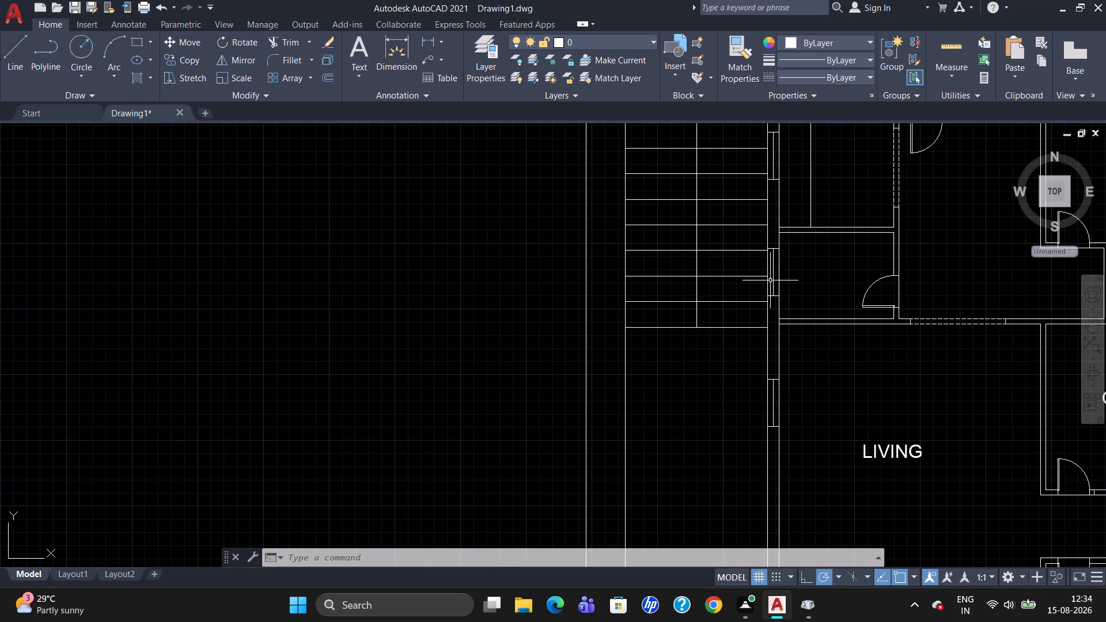
scroll(831, 205, "up", 1)
type("TR")
key("Return")
key("Return")
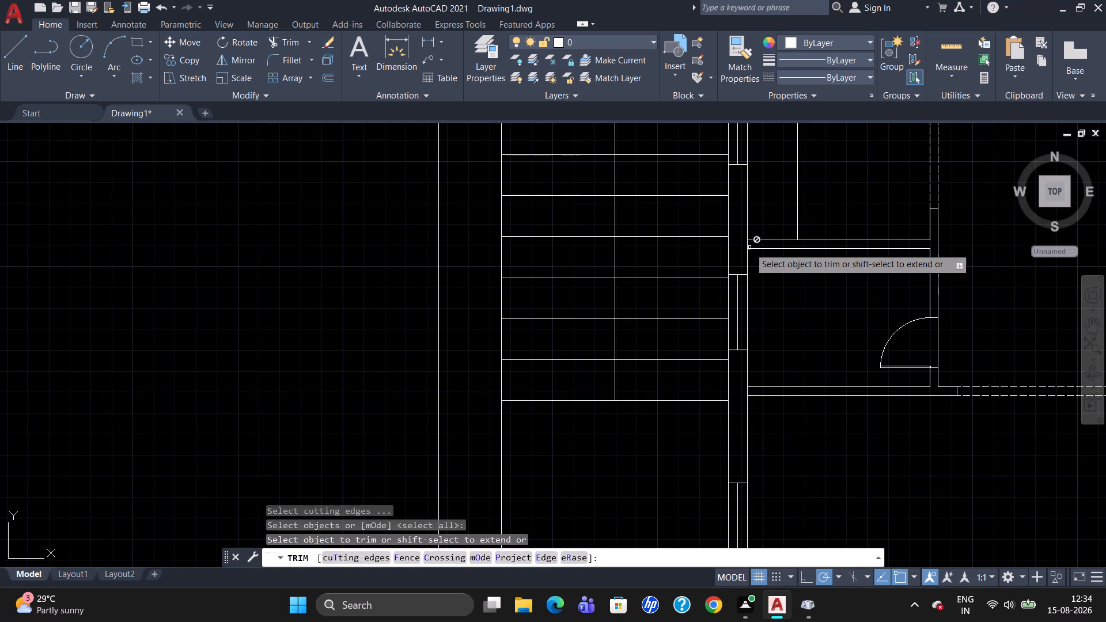
left_click(745, 245)
key("Escape")
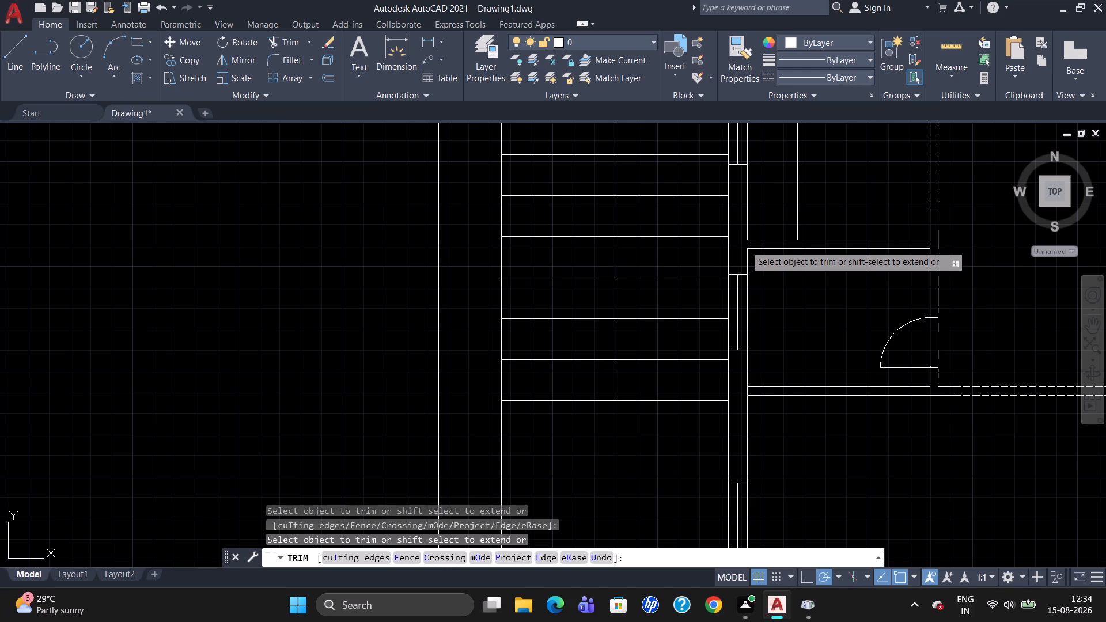
Copy the LIVING label into the two rooms beside the staircase, the central room north of LIVING, and the small north room.
scroll(854, 158, "down", 1)
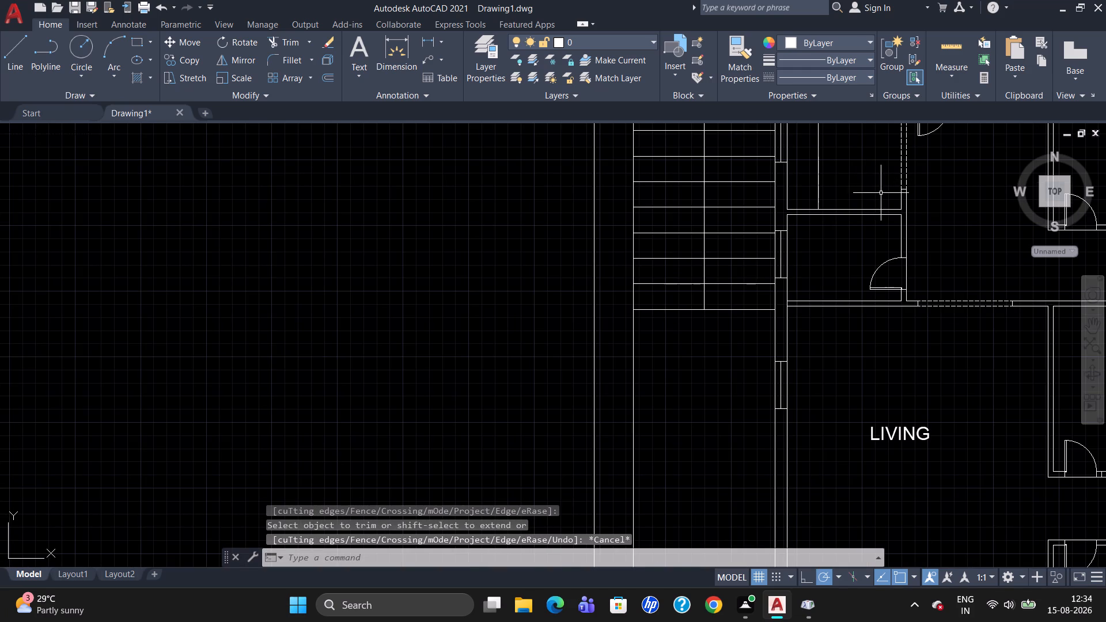
scroll(844, 140, "down", 2)
scroll(852, 120, "up", 4)
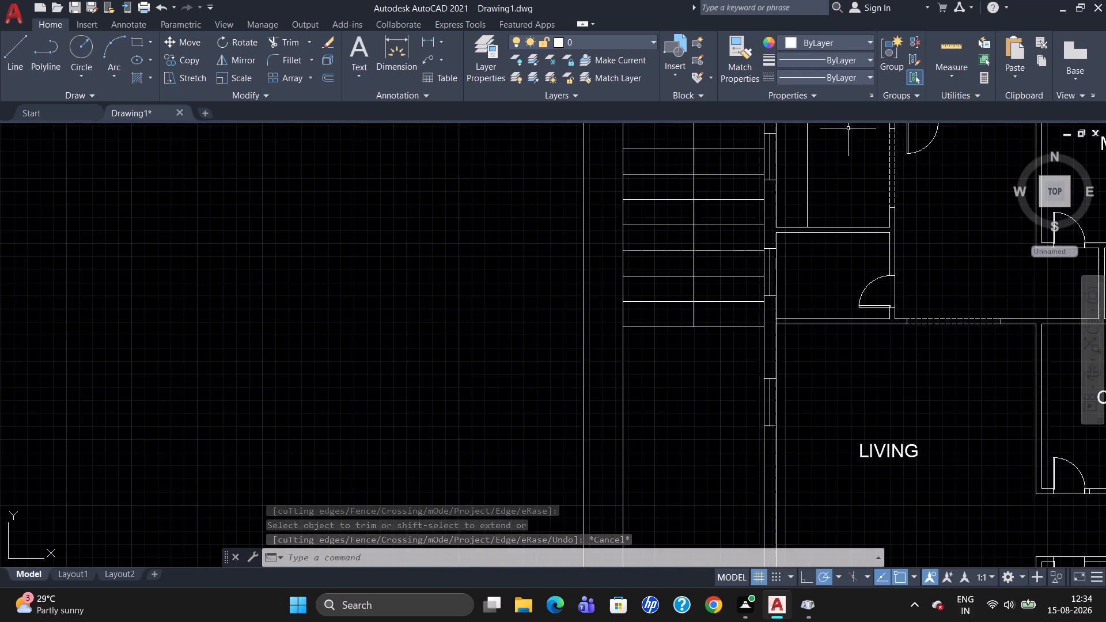
scroll(848, 128, "up", 1)
scroll(840, 157, "down", 3)
scroll(832, 139, "up", 2)
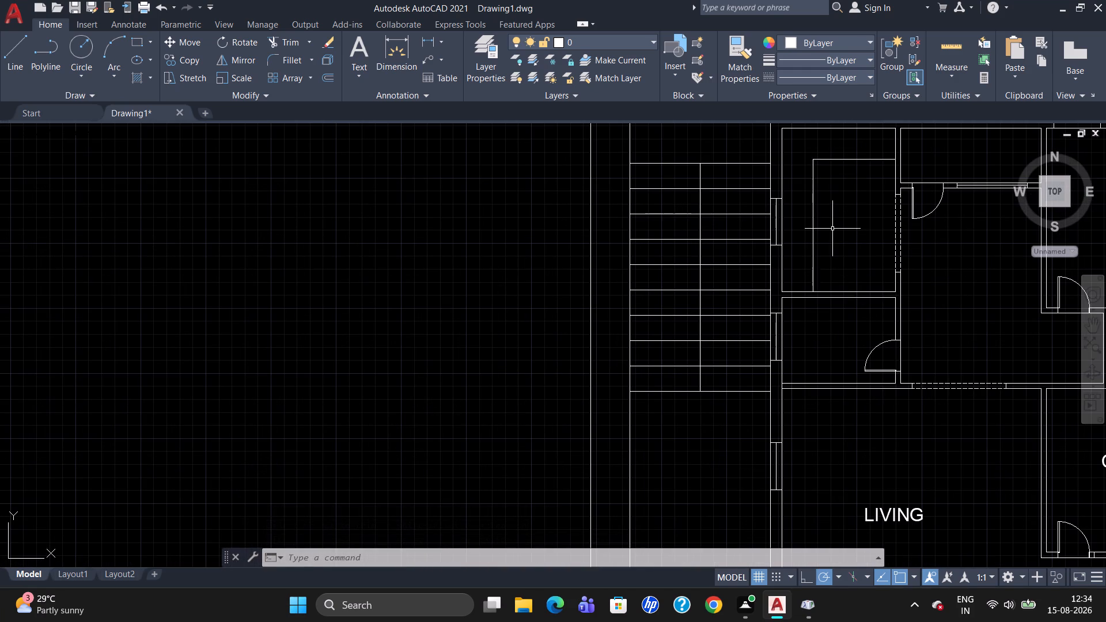
left_click(896, 520)
type("CO")
key("Return")
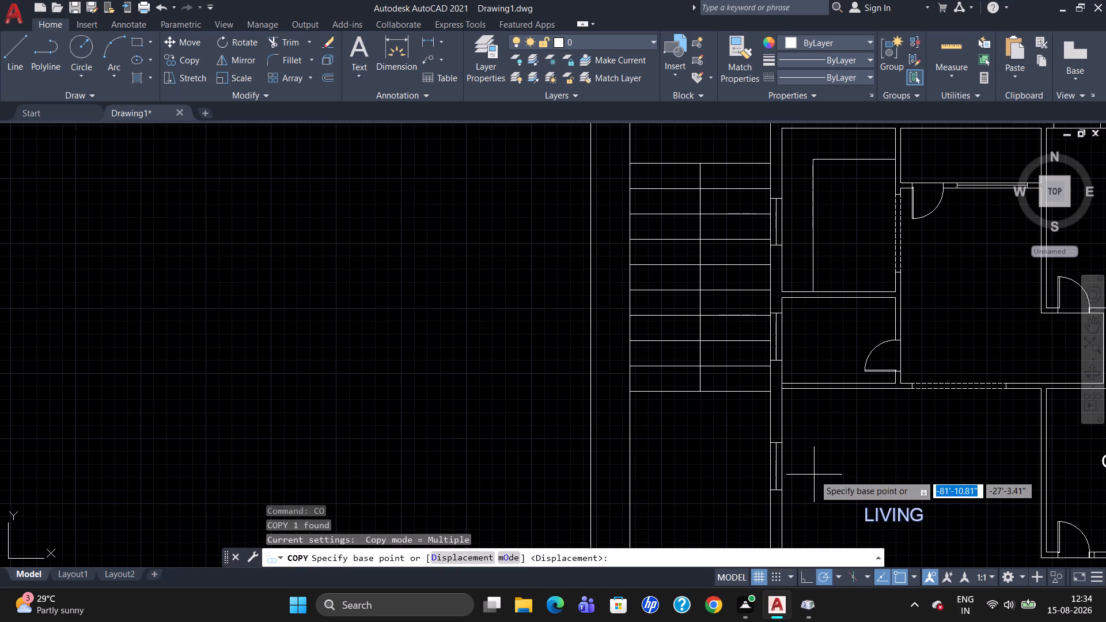
left_click(874, 512)
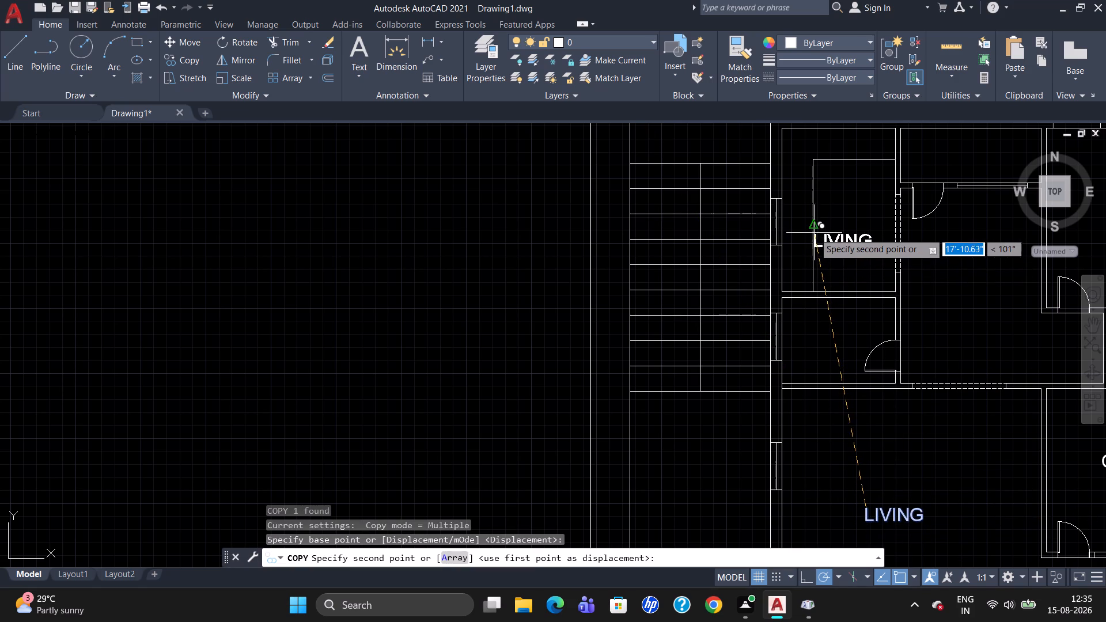
left_click(808, 226)
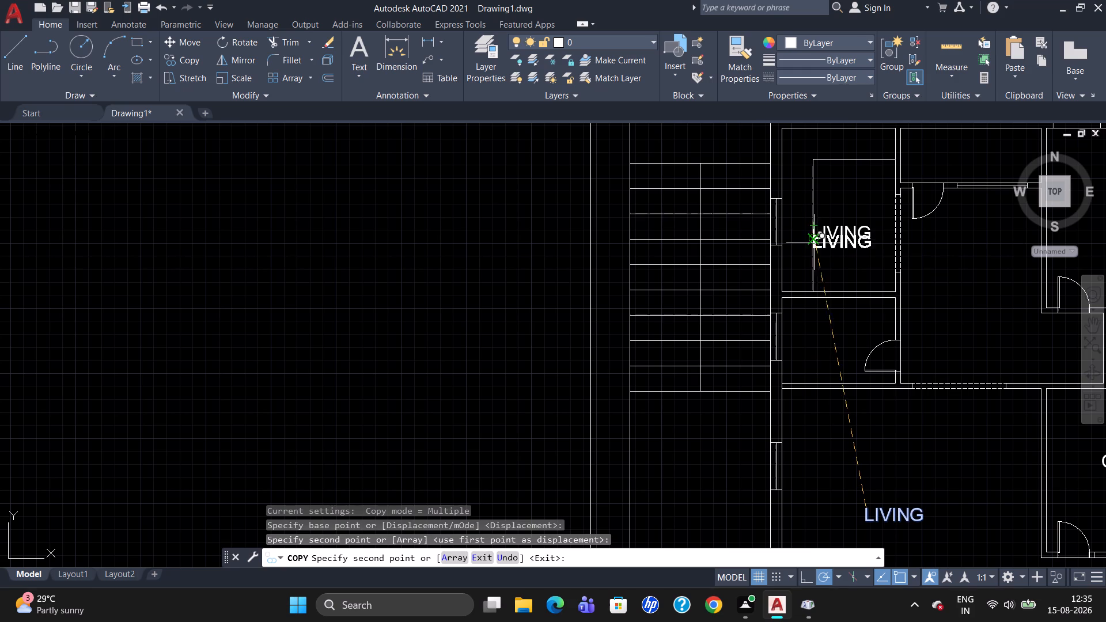
left_click(810, 321)
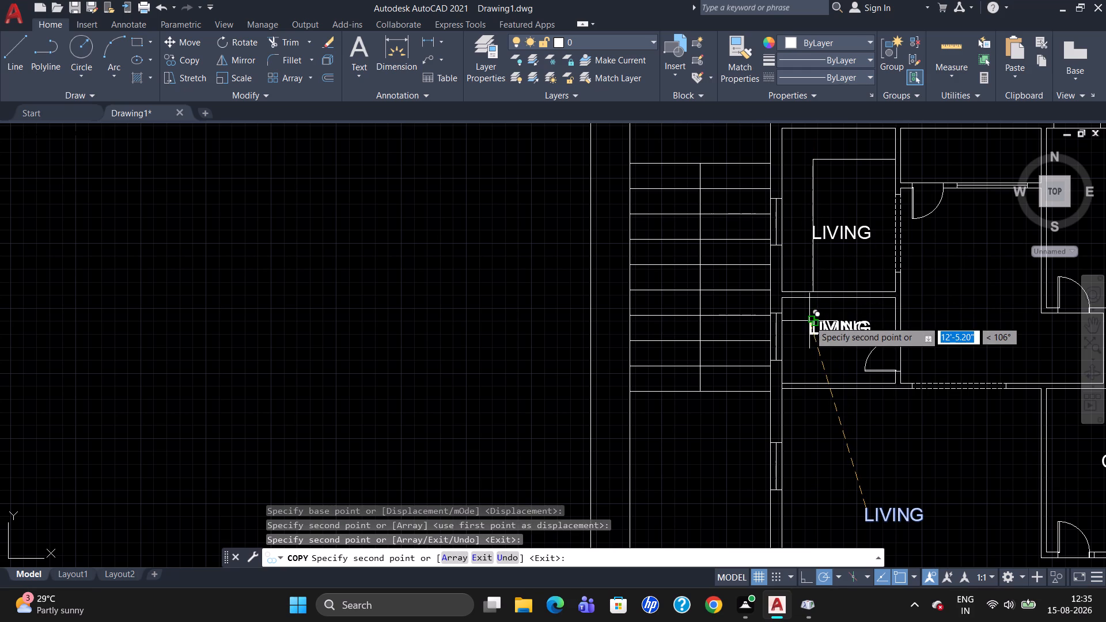
left_click(952, 263)
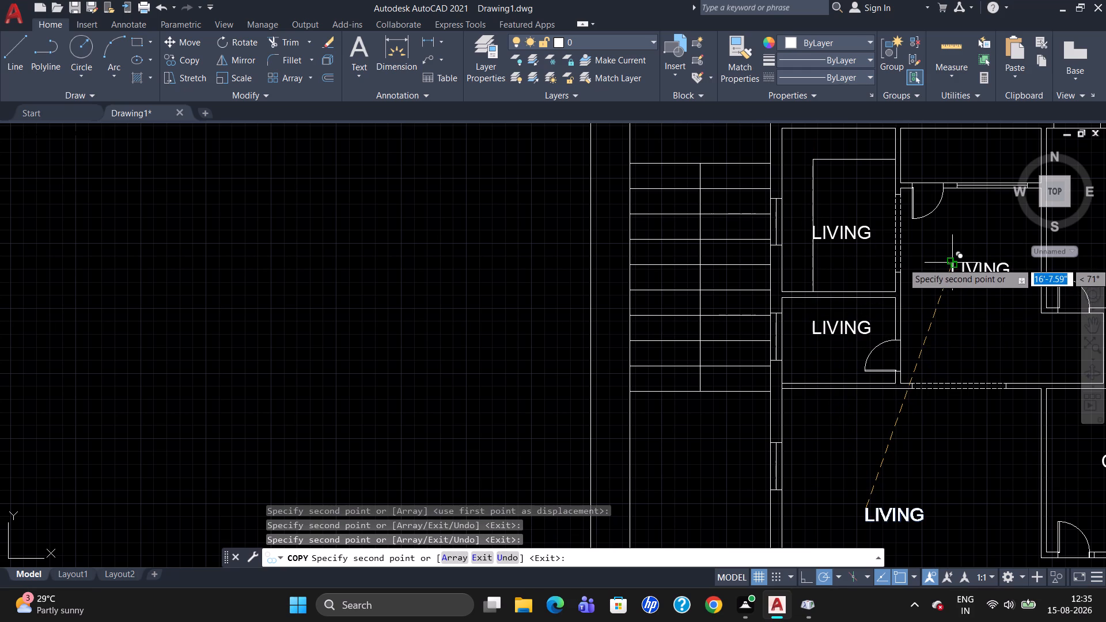
left_click(947, 150)
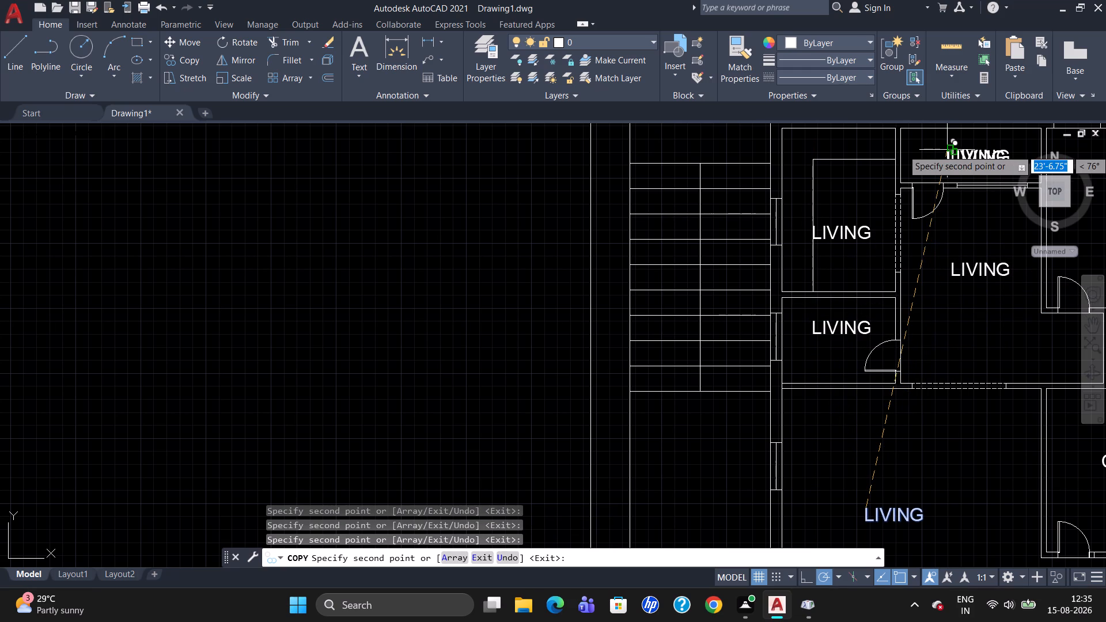
key("Escape")
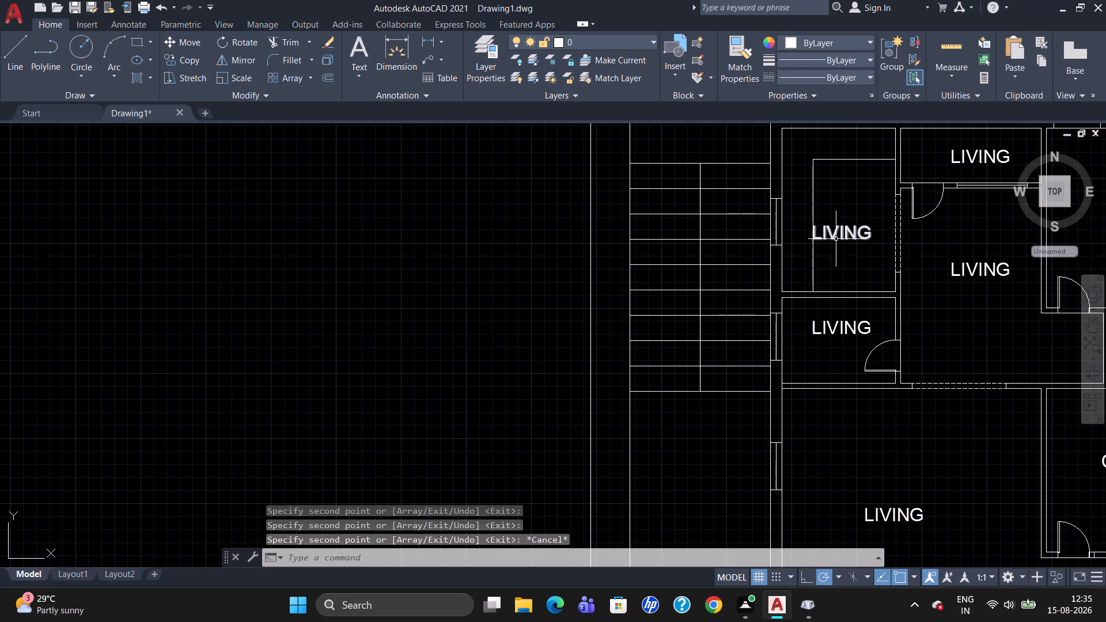
Change the LIVING label in the northern room beside the staircase, the one with the counter line, to KITCHEN.
double_click(838, 237)
double_click(838, 235)
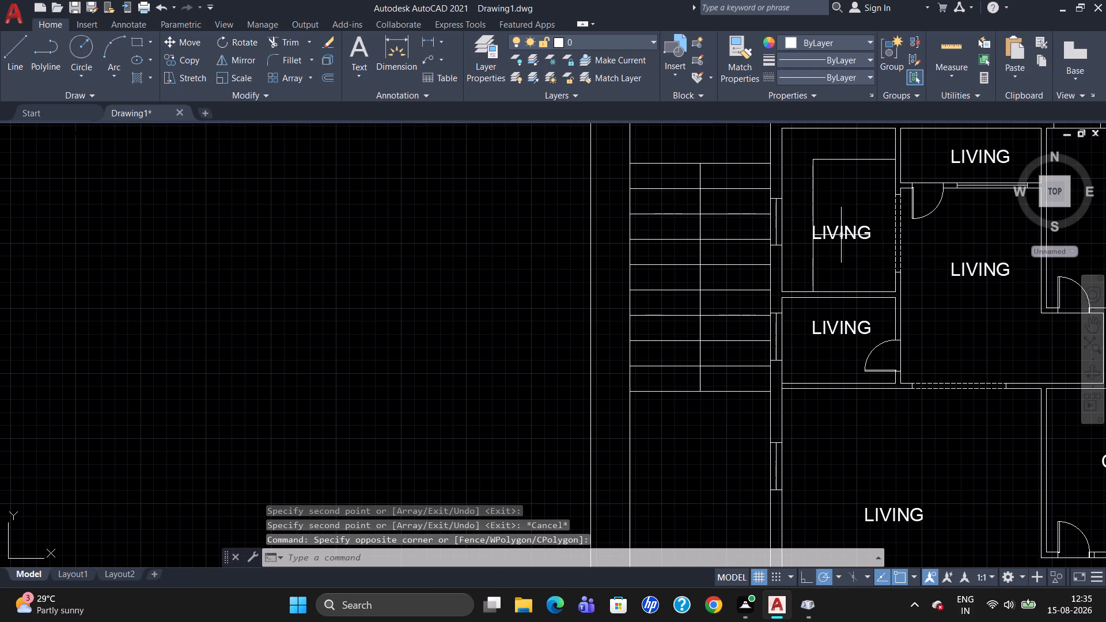
double_click(843, 233)
left_click(884, 232)
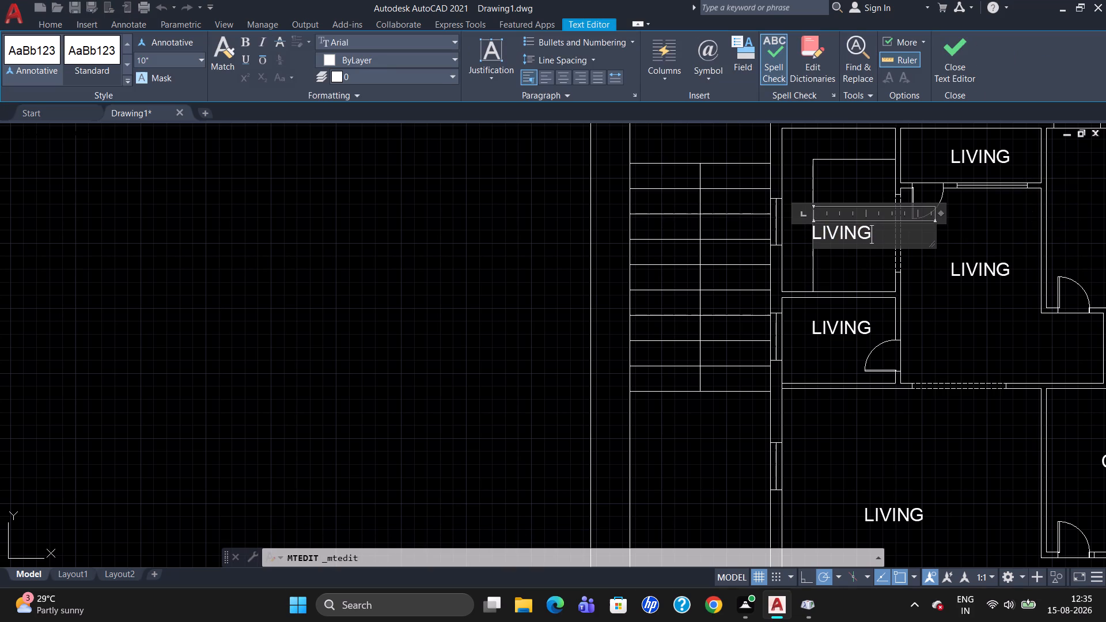
key("BackSpace")
key("BackSpace")
key("BackSpace")
key("BackSpace")
key("BackSpace")
key("BackSpace")
key("BackSpace")
key("BackSpace")
key("BackSpace")
key("BackSpace")
key("BackSpace")
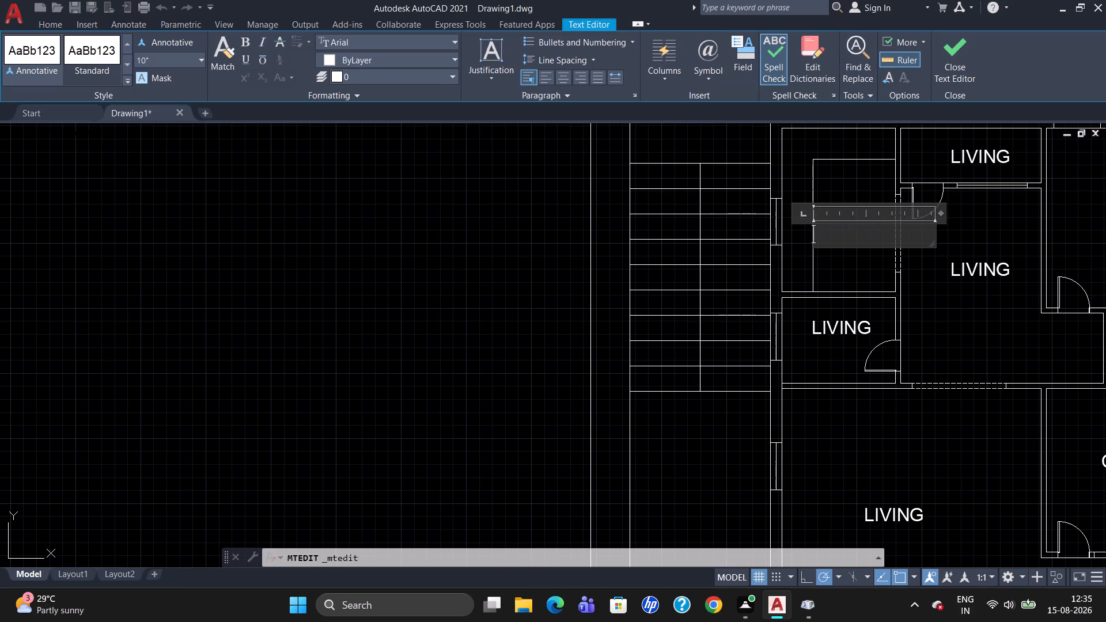
type("KITCHEN")
Change the LIVING label in the small room directly south of KITCHEN to PUJA.
double_click(834, 327)
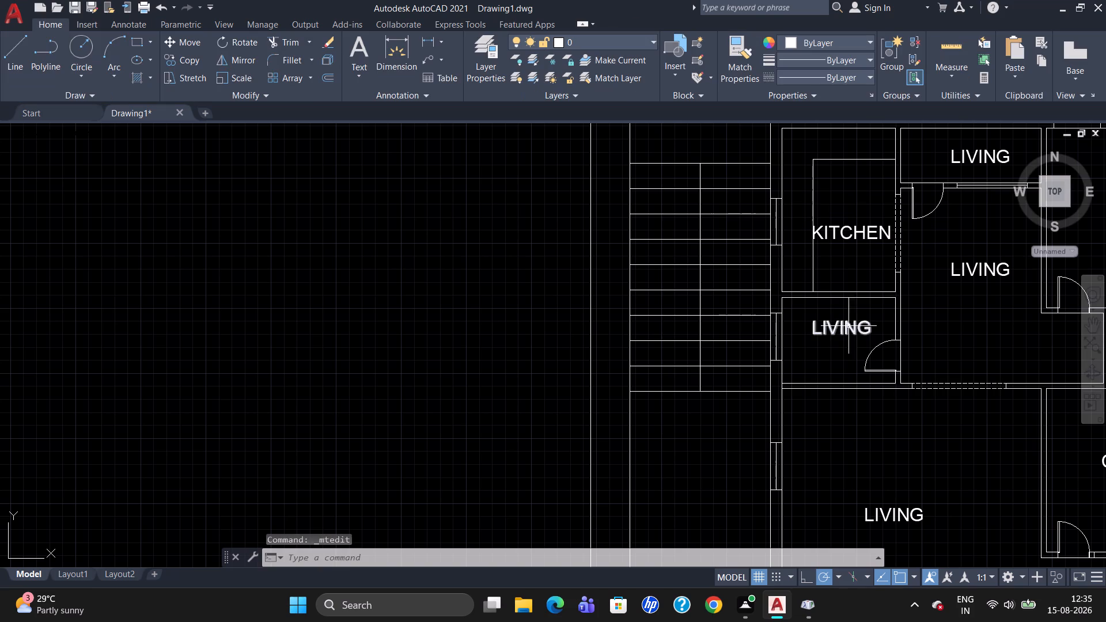
double_click(858, 326)
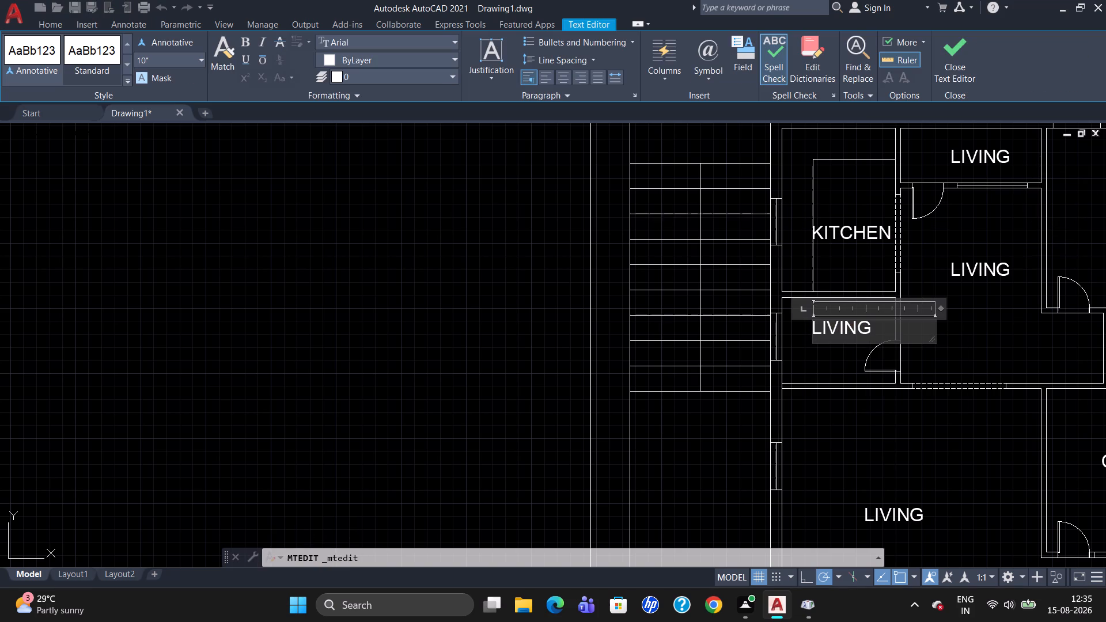
left_click(880, 332)
key("BackSpace")
key("BackSpace")
key("BackSpace")
key("BackSpace")
key("BackSpace")
key("BackSpace")
key("BackSpace")
key("BackSpace")
key("BackSpace")
key("BackSpace")
key("BackSpace")
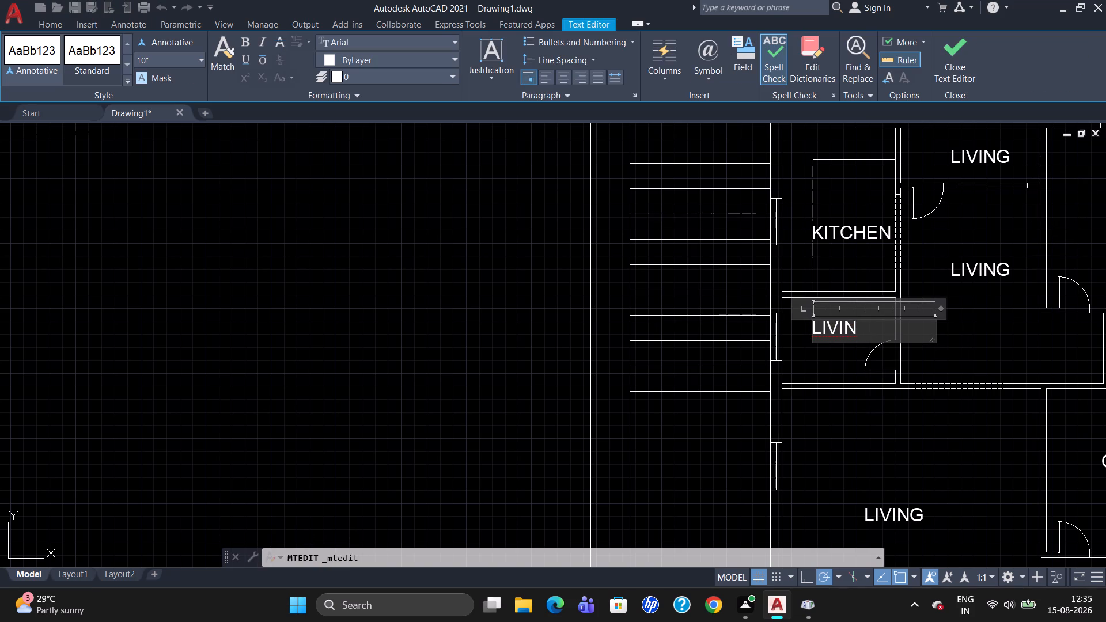
type("PUJA")
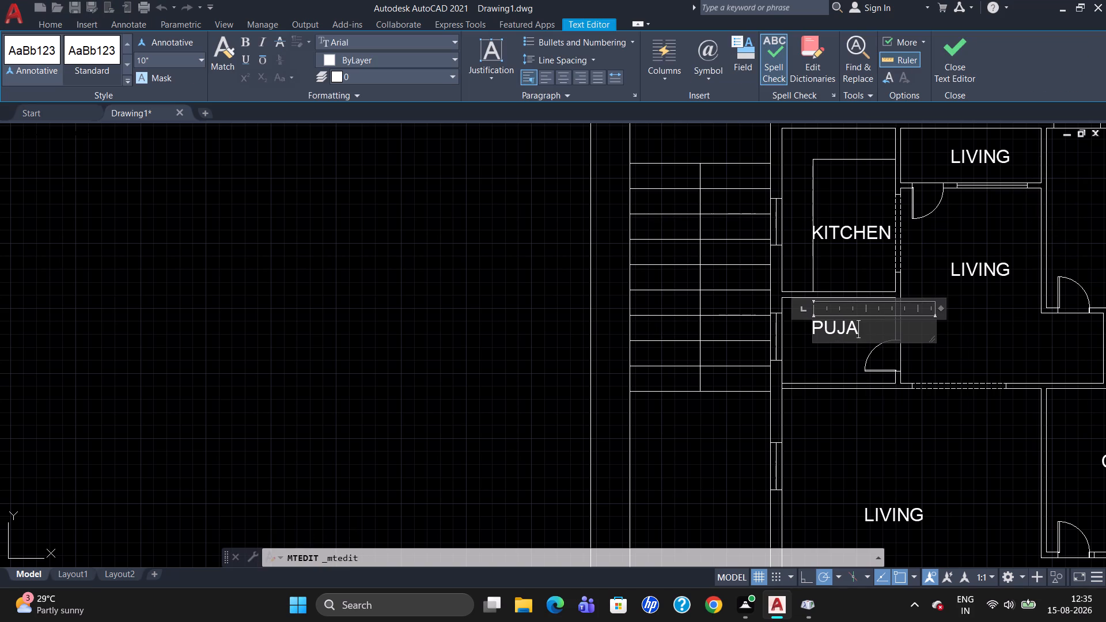
Change the LIVING label in the central room east of KITCHEN and PUJA to DINNING.
triple_click(1002, 266)
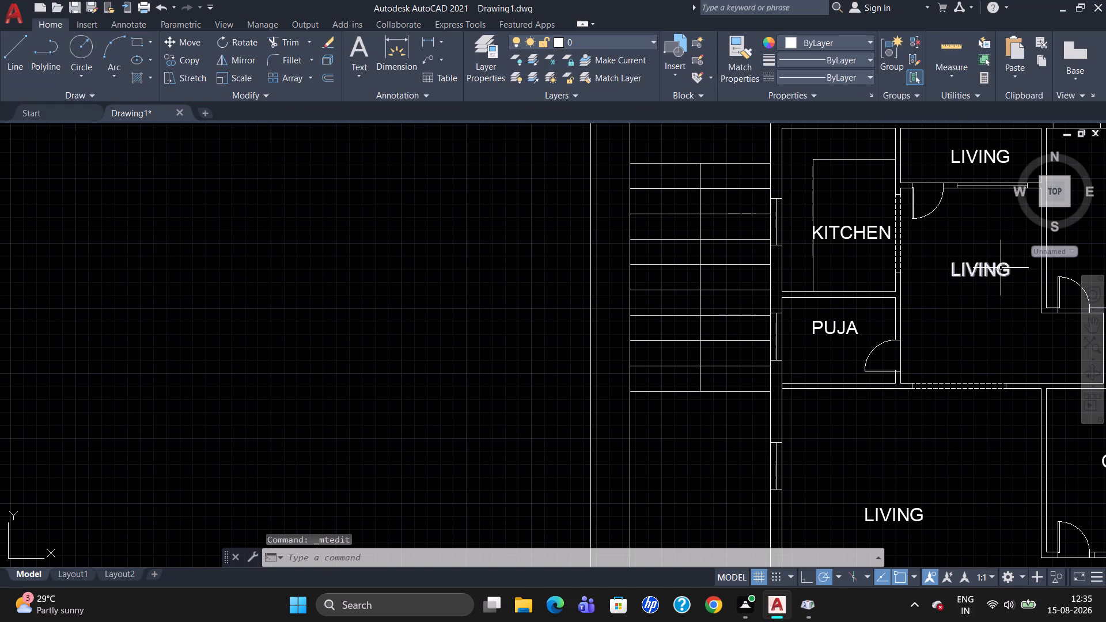
double_click(1006, 272)
left_click(1012, 271)
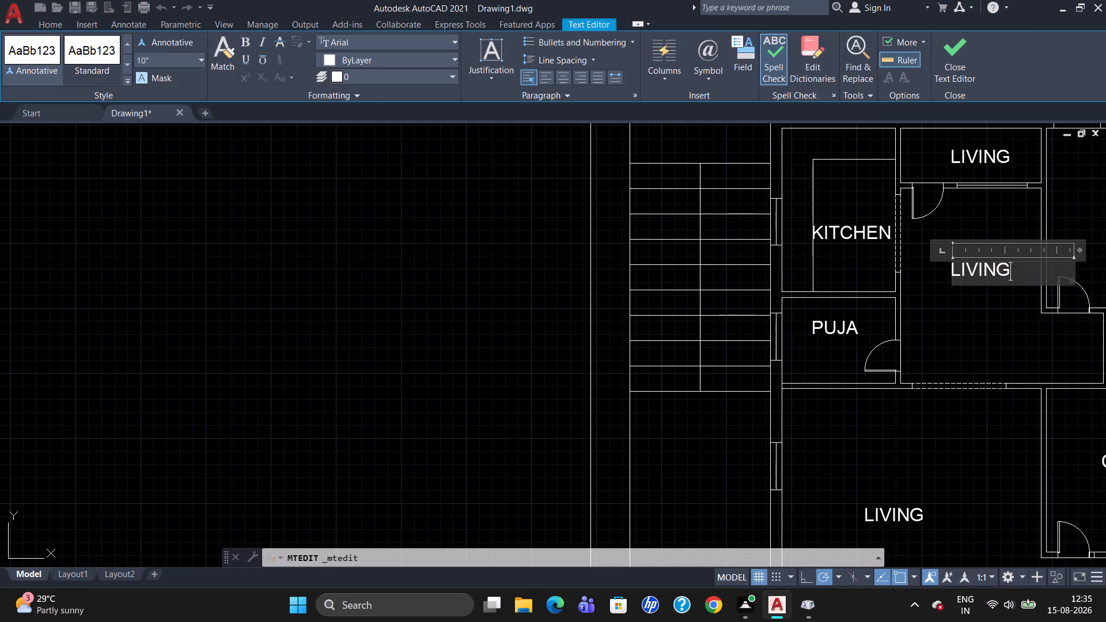
key("BackSpace")
key("BackSpace")
key("BackSpace")
key("BackSpace")
key("BackSpace")
key("BackSpace")
key("BackSpace")
key("BackSpace")
key("BackSpace")
key("BackSpace")
key("BackSpace")
key("BackSpace")
key("BackSpace")
key("BackSpace")
key("BackSpace")
key("BackSpace")
key("BackSpace")
key("BackSpace")
key("BackSpace")
key("BackSpace")
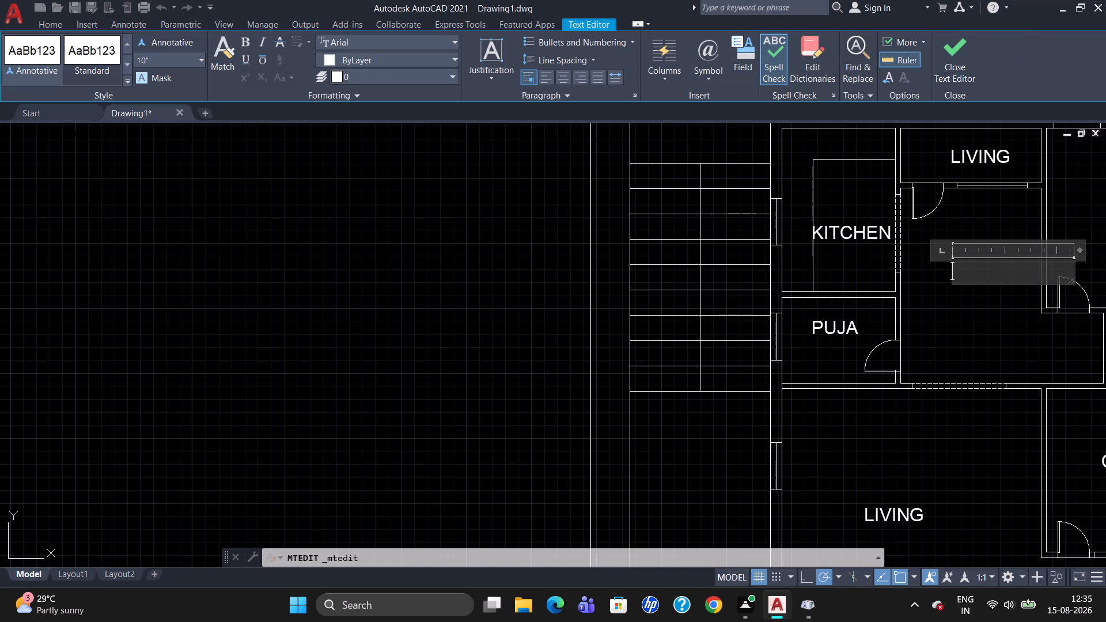
type("DINNING")
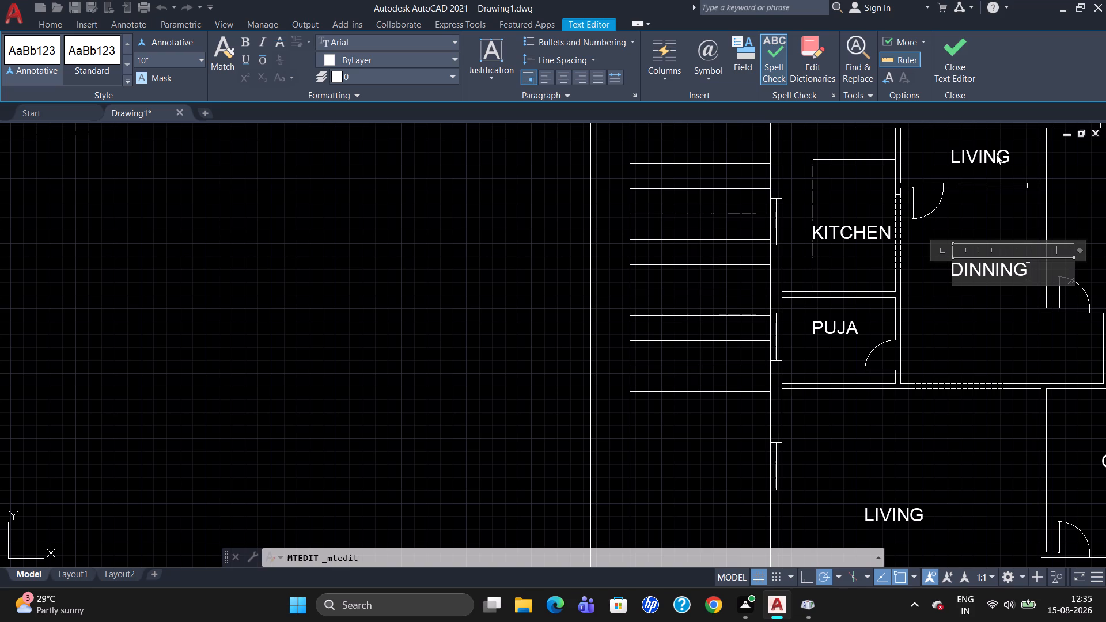
Change the LIVING label in the small room north of DINNING to the two-line text 3'-6" WASH / AREA.
double_click(995, 152)
left_click(1004, 157)
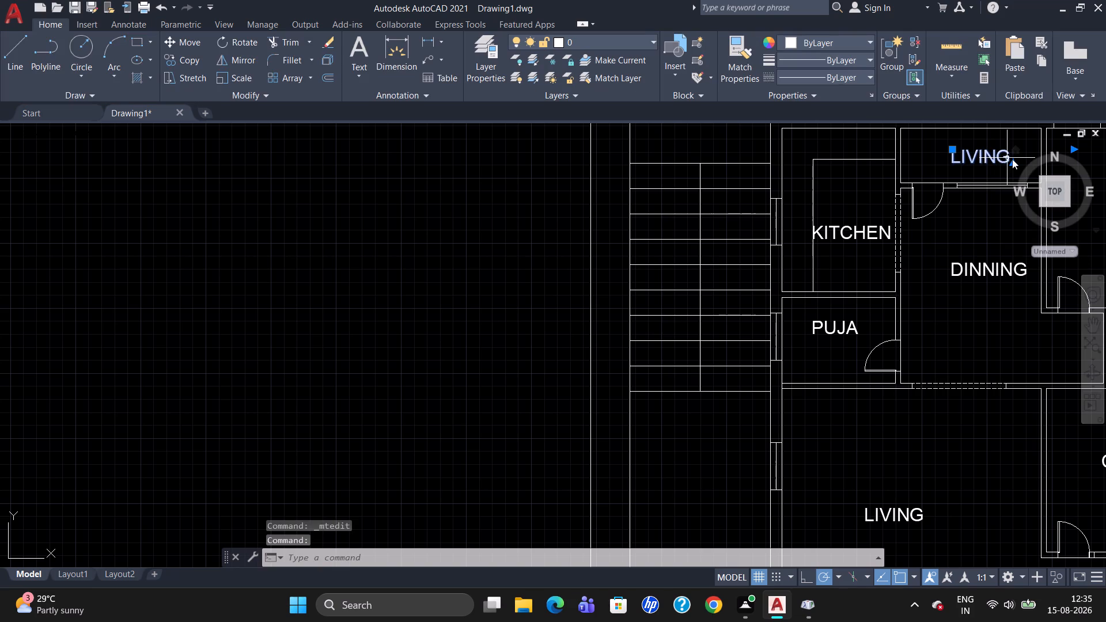
left_click(1005, 153)
key("Right")
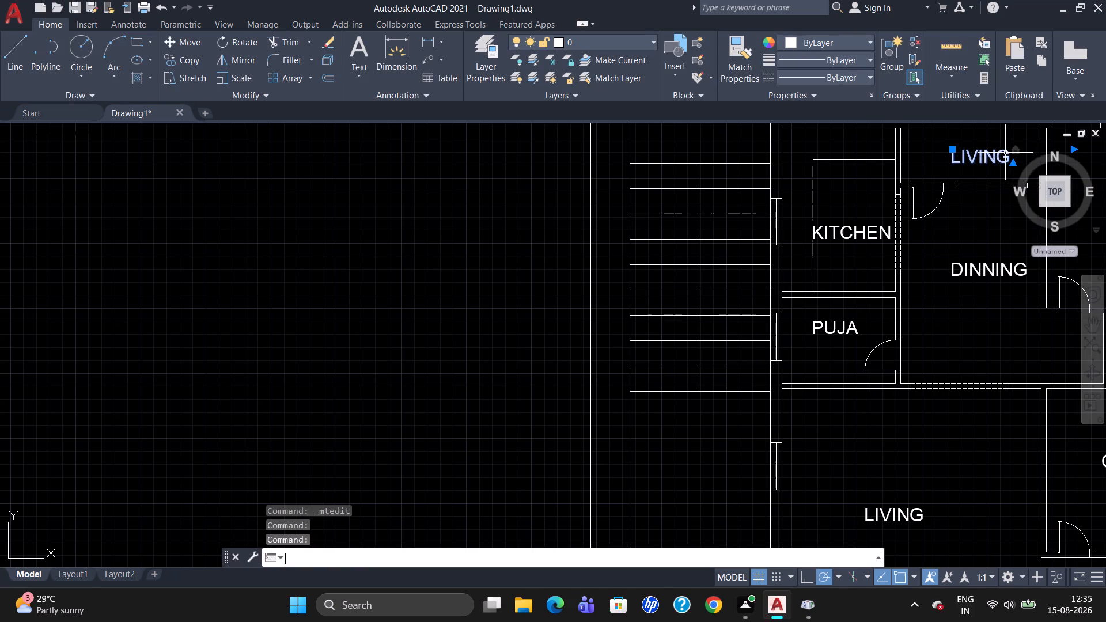
double_click(1005, 153)
left_click(1013, 157)
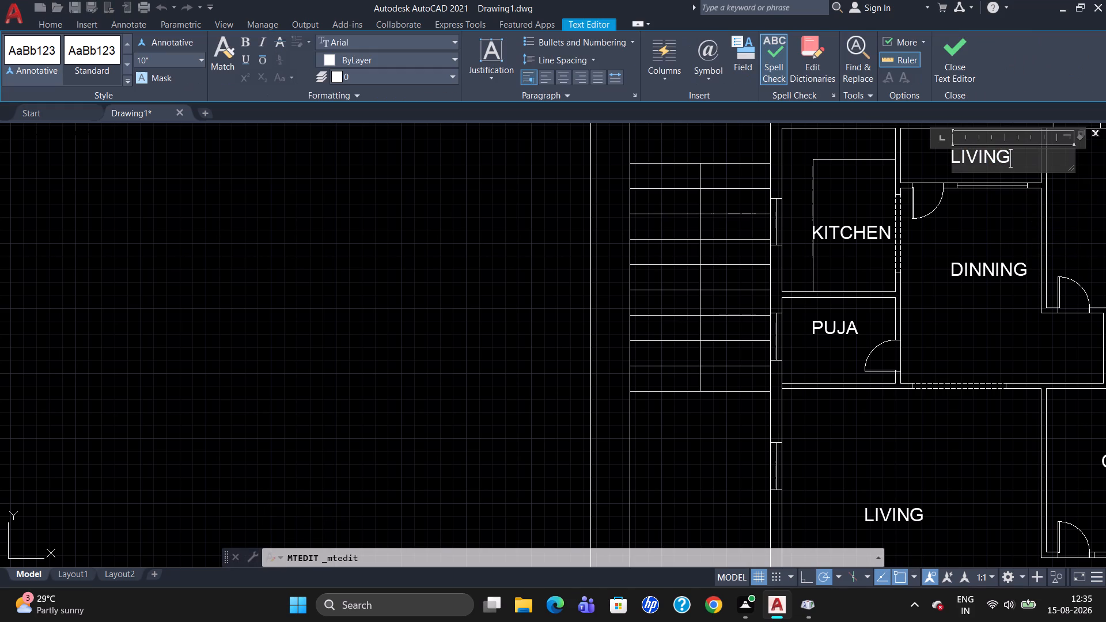
key("BackSpace")
key("BackSpace")
key("BackSpace")
key("BackSpace")
key("BackSpace")
key("BackSpace")
key("BackSpace")
key("BackSpace")
key("BackSpace")
key("BackSpace")
key("BackSpace")
key("BackSpace")
key("BackSpace")
key("BackSpace")
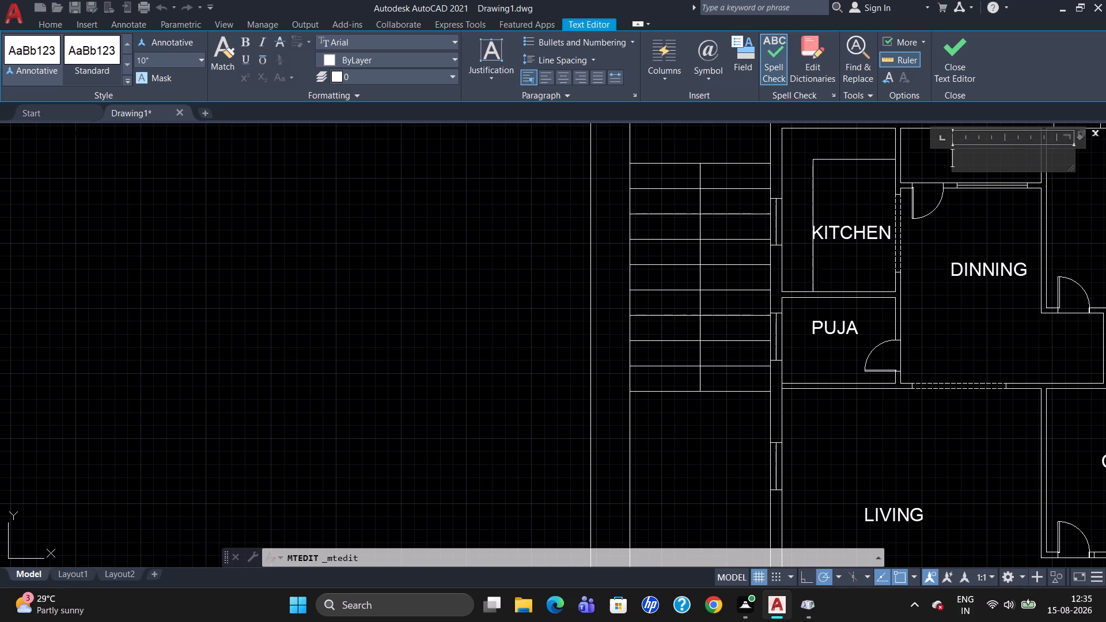
key("3")
key("apostrophe")
type("-6")
key("shift+quotedbl")
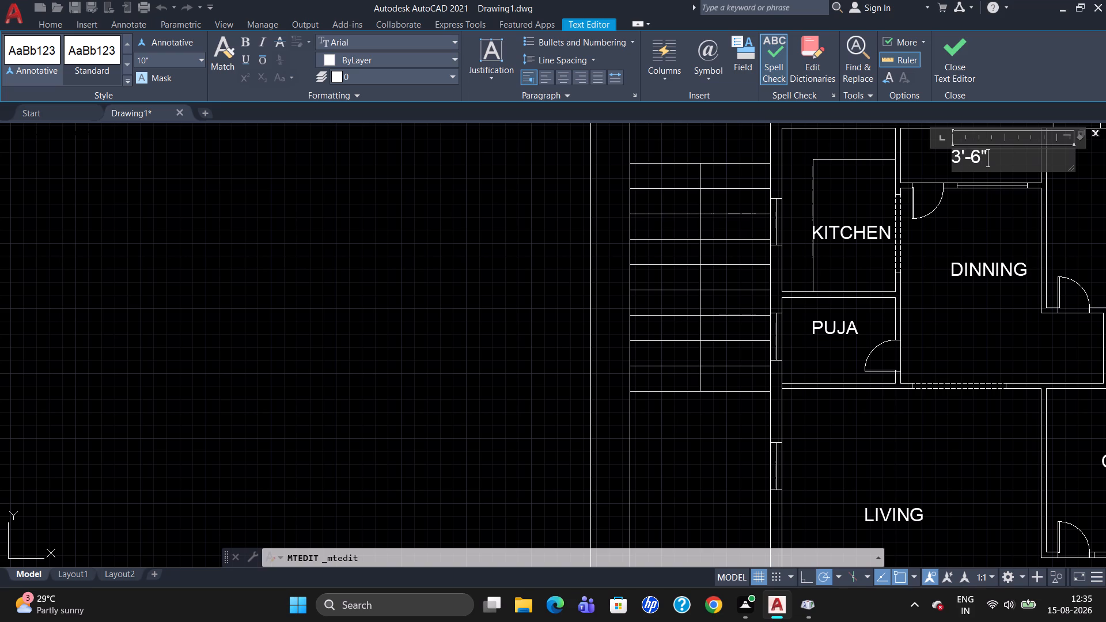
key("space")
type("WASH")
key("Return")
type("AREA")
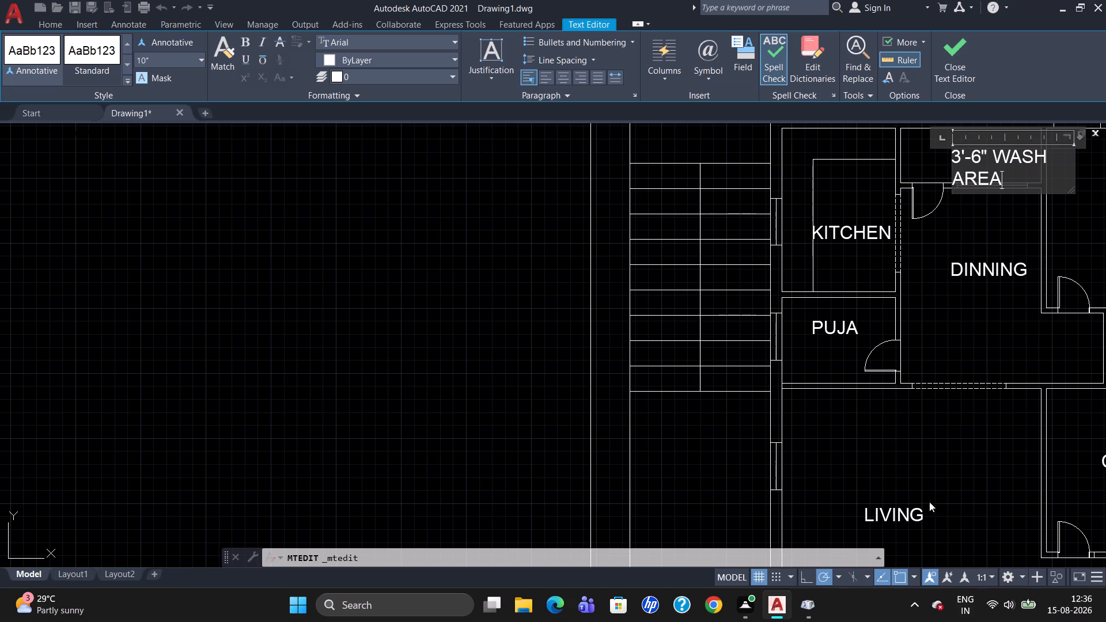
left_click(903, 514)
Move the 3'-6" WASH AREA label slightly northwest so it fits inside its room.
left_click(967, 157)
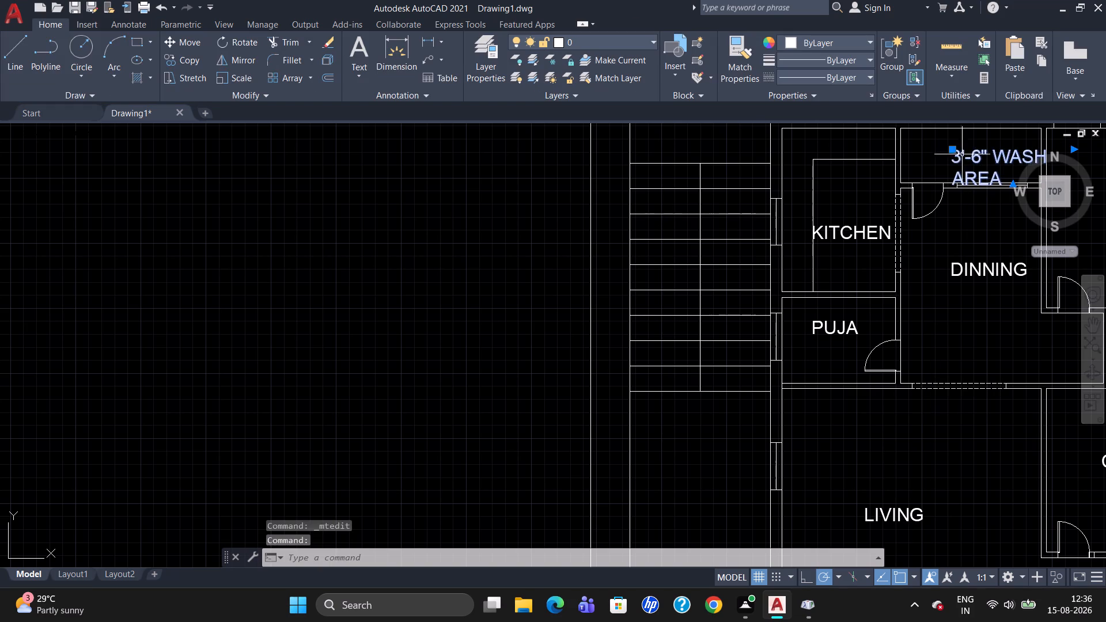
left_click(955, 150)
left_click(931, 139)
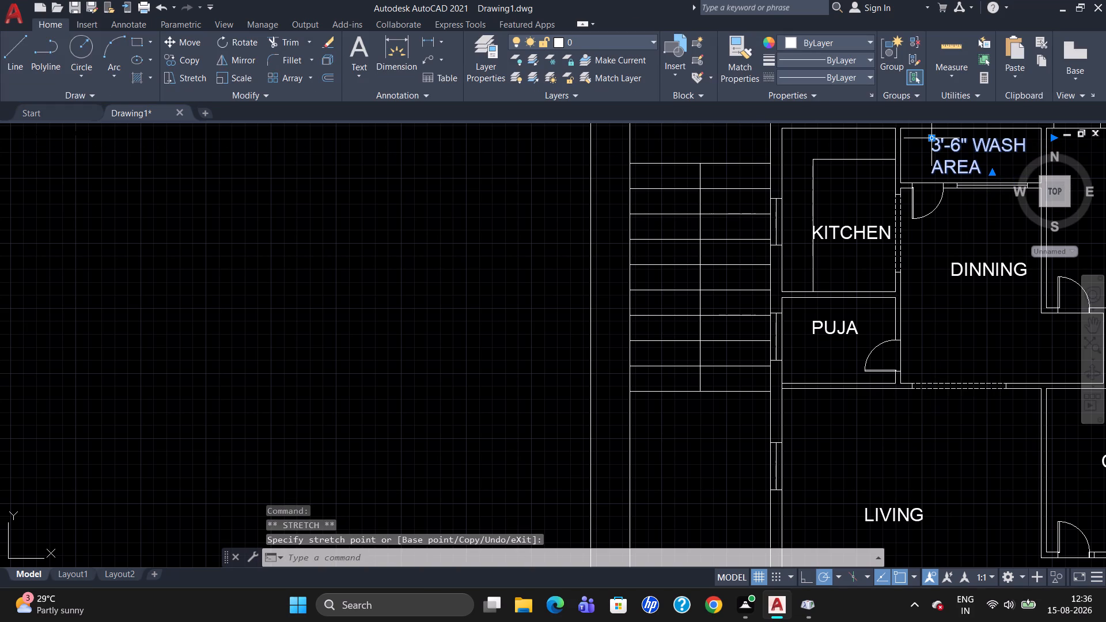
left_click(927, 138)
key("Escape")
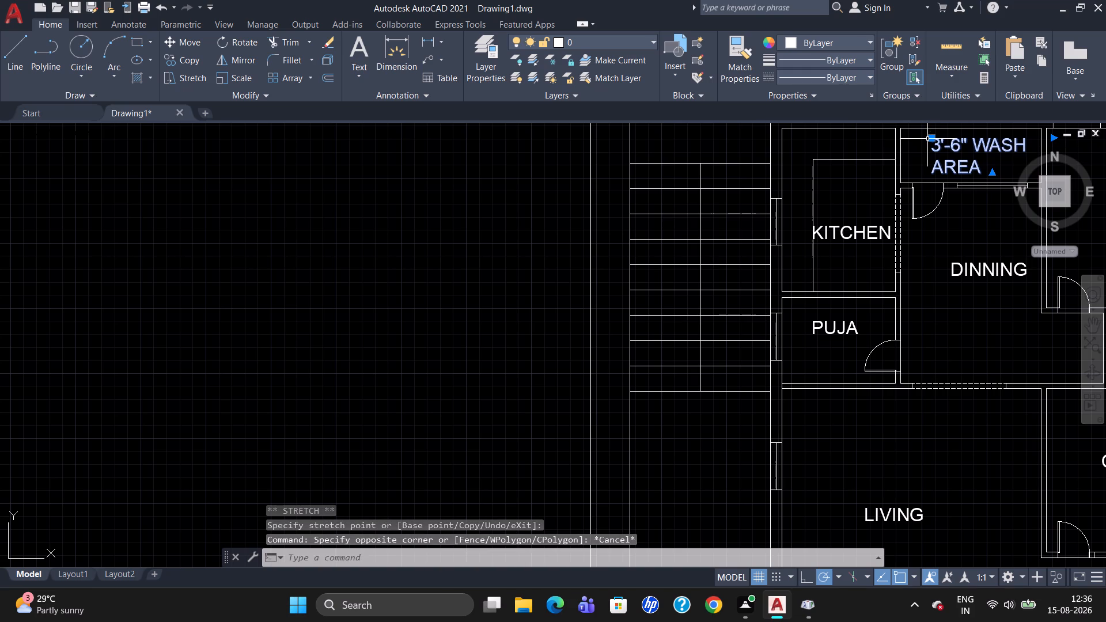
key("Escape")
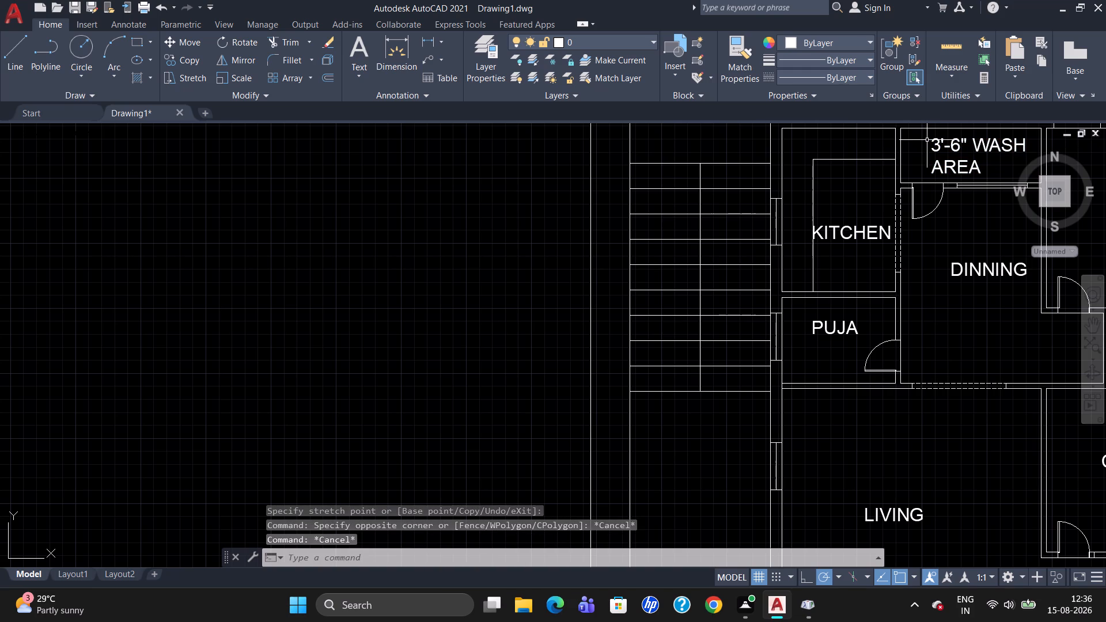
Copy the LIVING label into both compartments of the small partitioned room between M.BEDROOM and C.BEDROOM.
scroll(1017, 286, "down", 2)
scroll(965, 351, "up", 2)
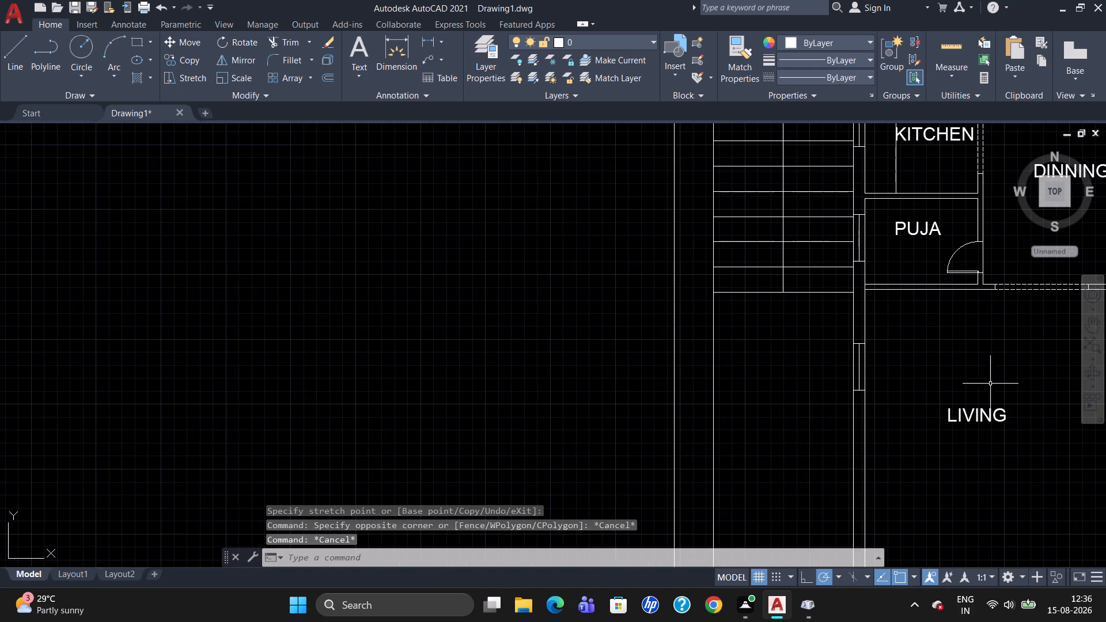
scroll(1071, 405, "down", 2)
scroll(1028, 408, "up", 2)
scroll(906, 365, "down", 3)
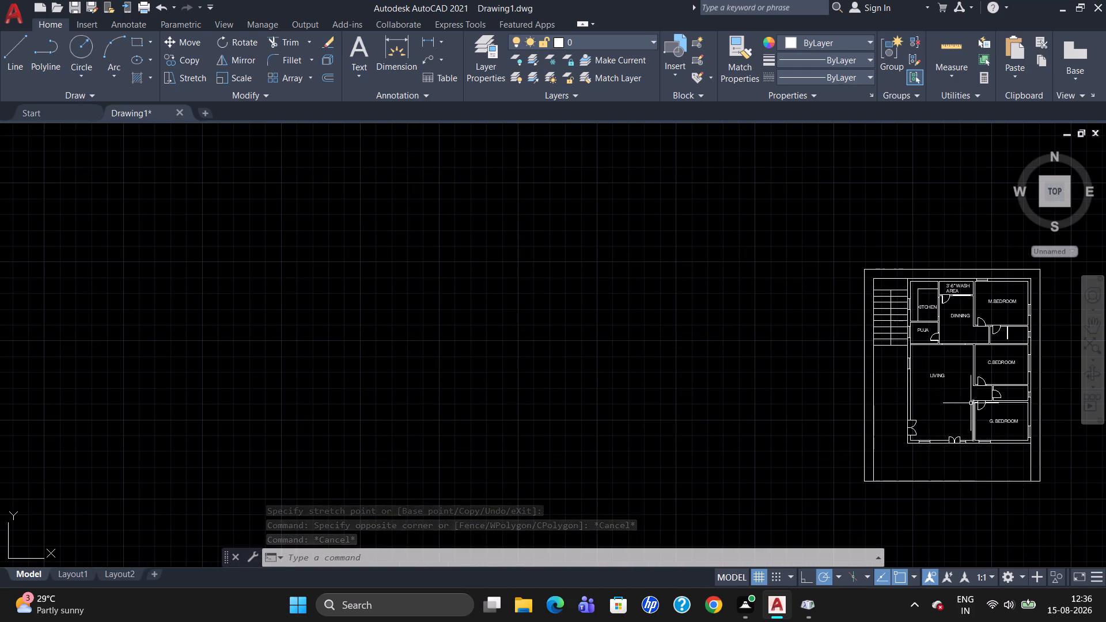
scroll(971, 403, "up", 1)
scroll(1031, 324, "up", 1)
scroll(1014, 335, "down", 1)
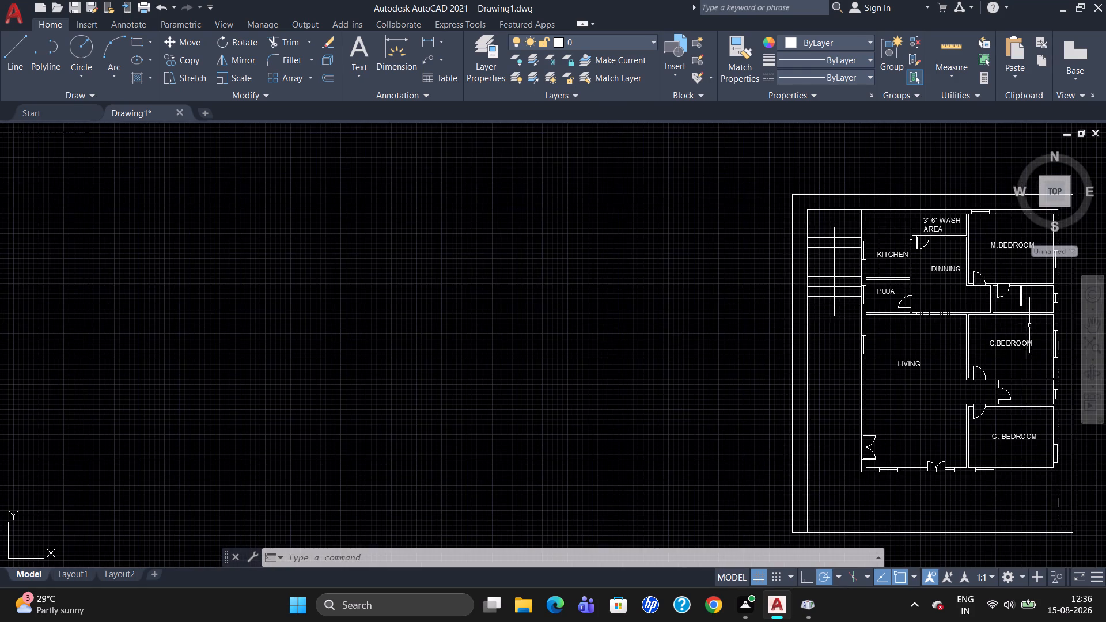
scroll(1028, 325, "up", 2)
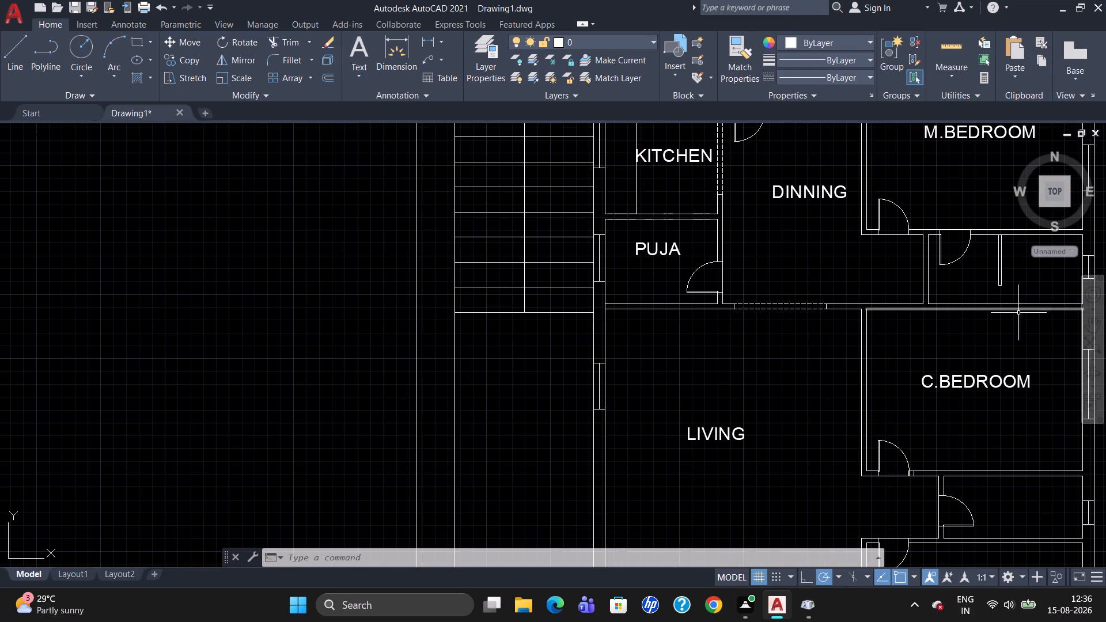
left_click(711, 432)
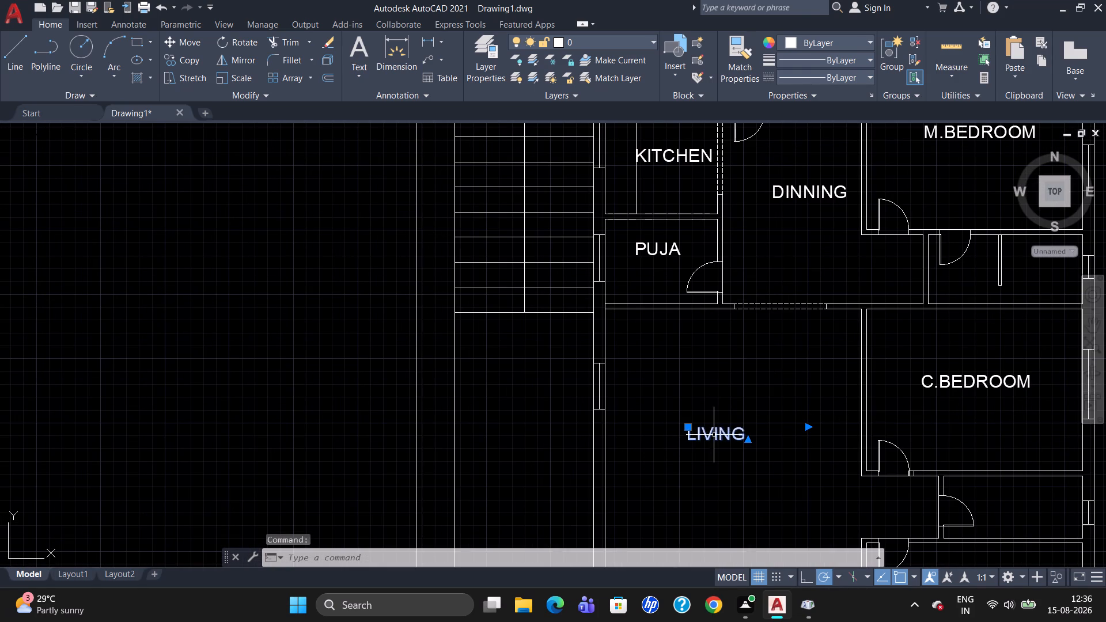
type("CO")
key("Return")
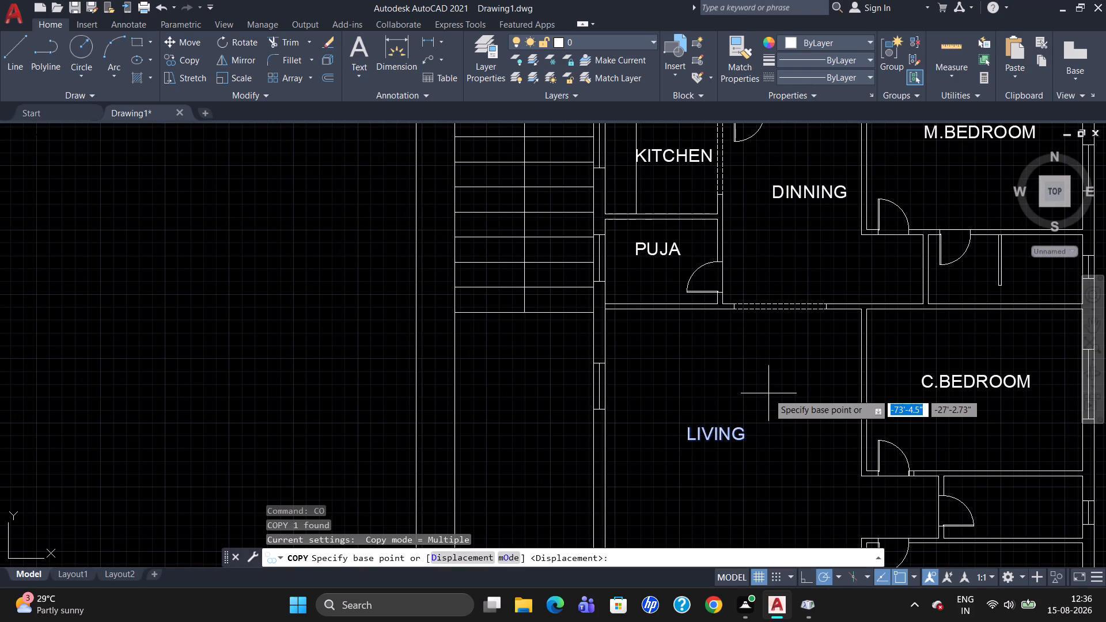
left_click(700, 436)
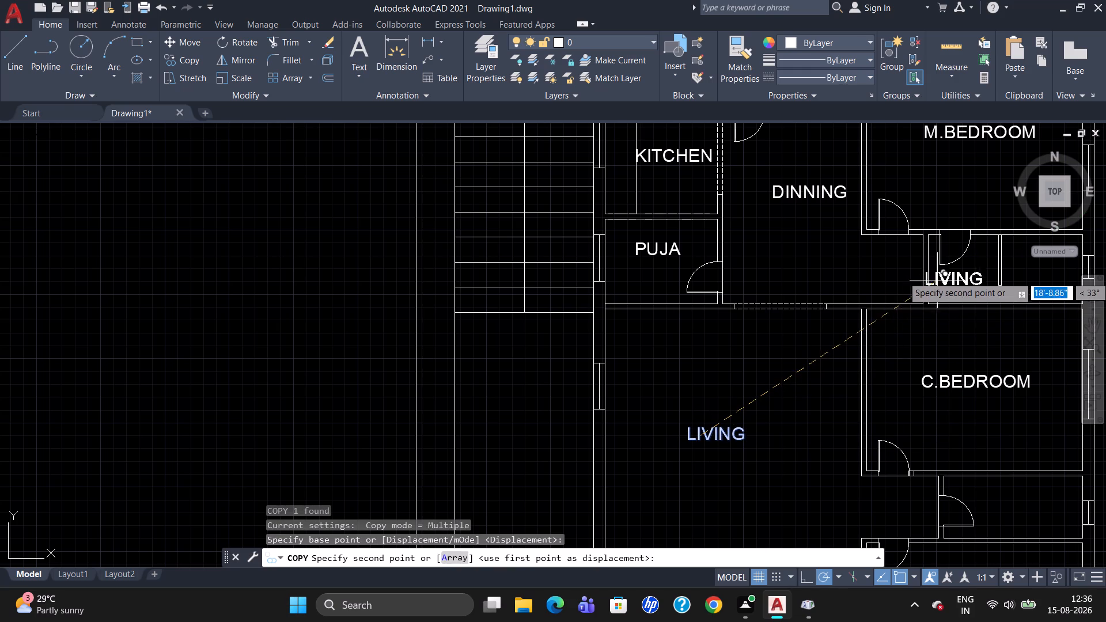
left_click(950, 279)
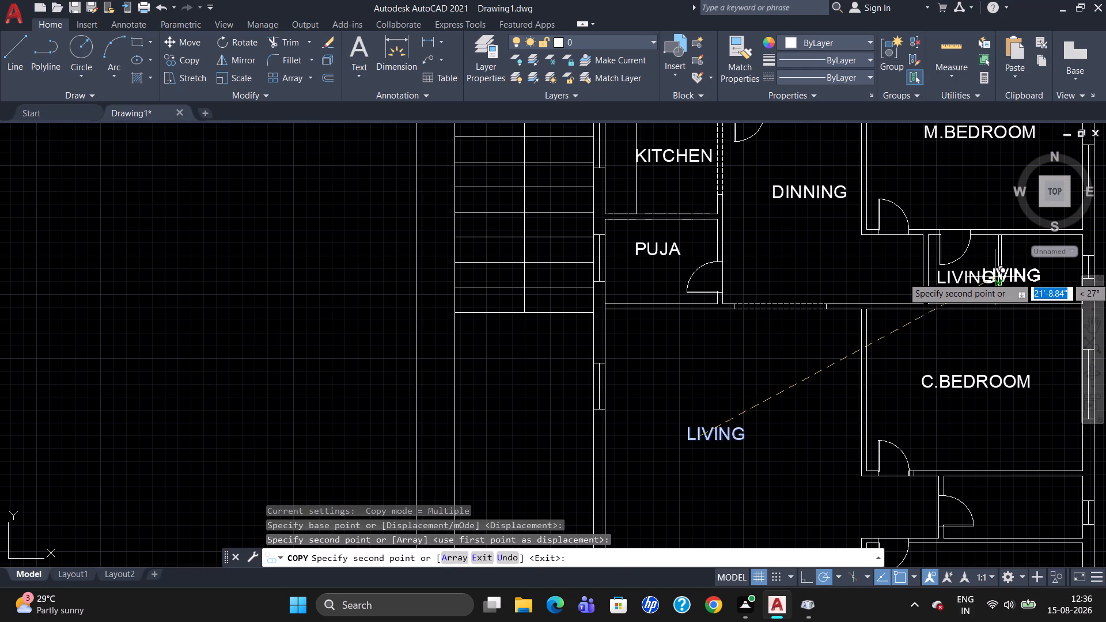
left_click(1021, 272)
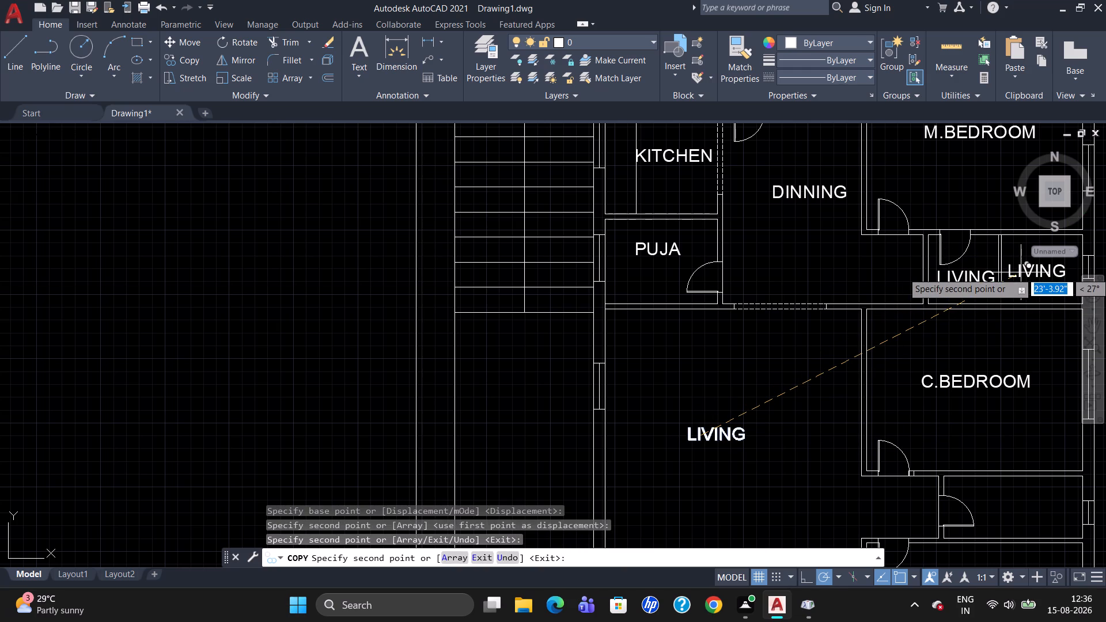
key("Escape")
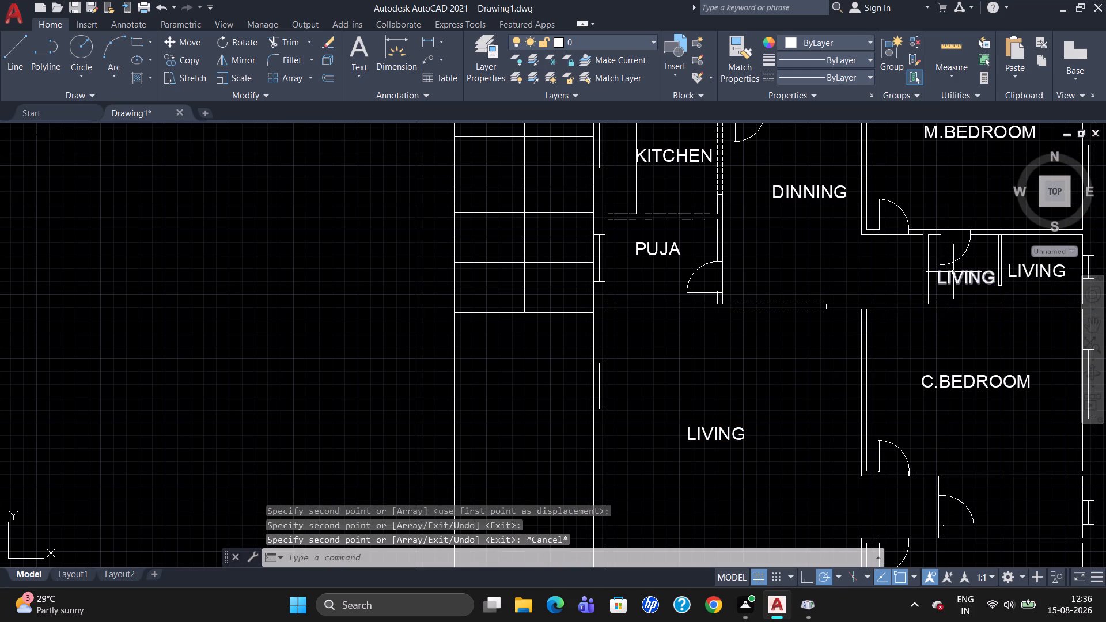
Change the LIVING label in the west compartment of the small room between M.BEDROOM and C.BEDROOM to DRESS.
left_click(953, 272)
left_click(956, 278)
double_click(972, 279)
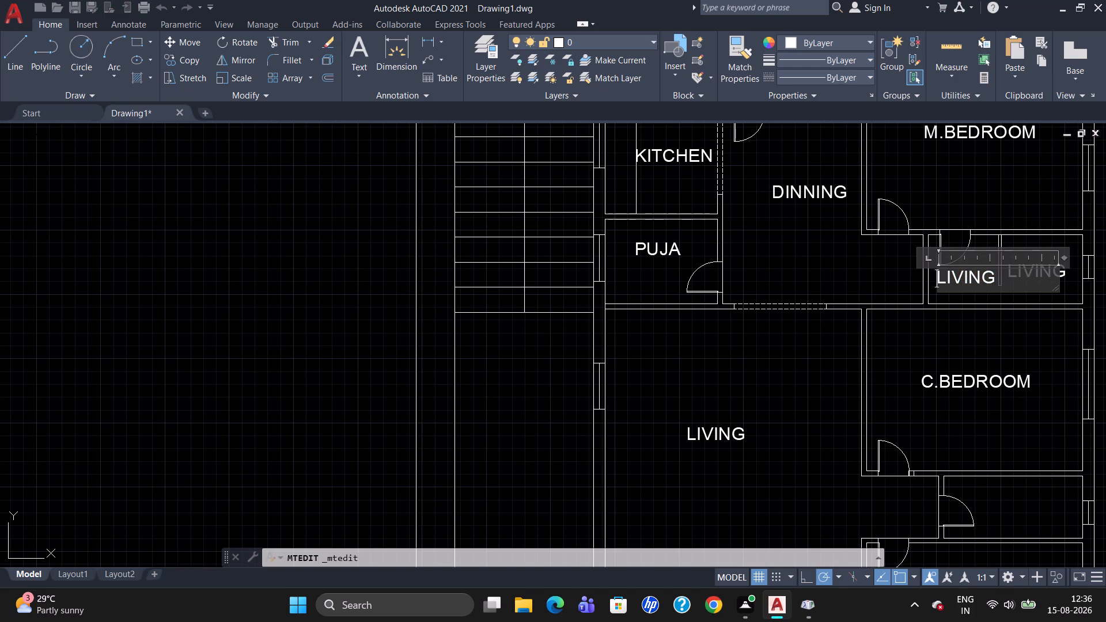
left_click(998, 278)
key("BackSpace")
key("BackSpace")
key("BackSpace")
key("BackSpace")
key("BackSpace")
key("BackSpace")
key("BackSpace")
key("BackSpace")
key("BackSpace")
key("BackSpace")
key("BackSpace")
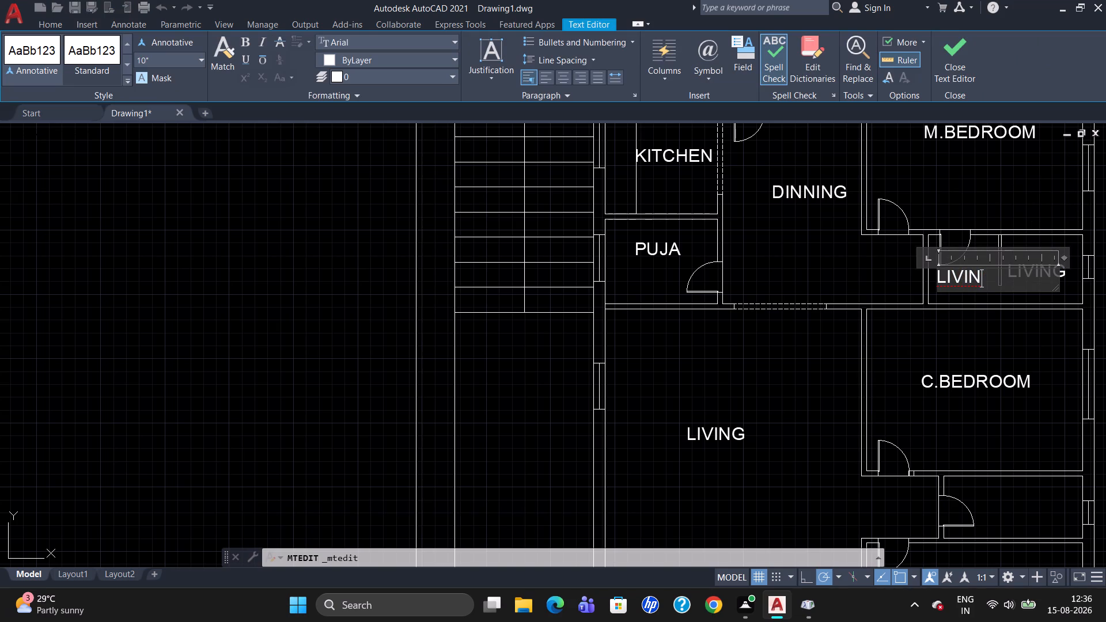
type("DRESS")
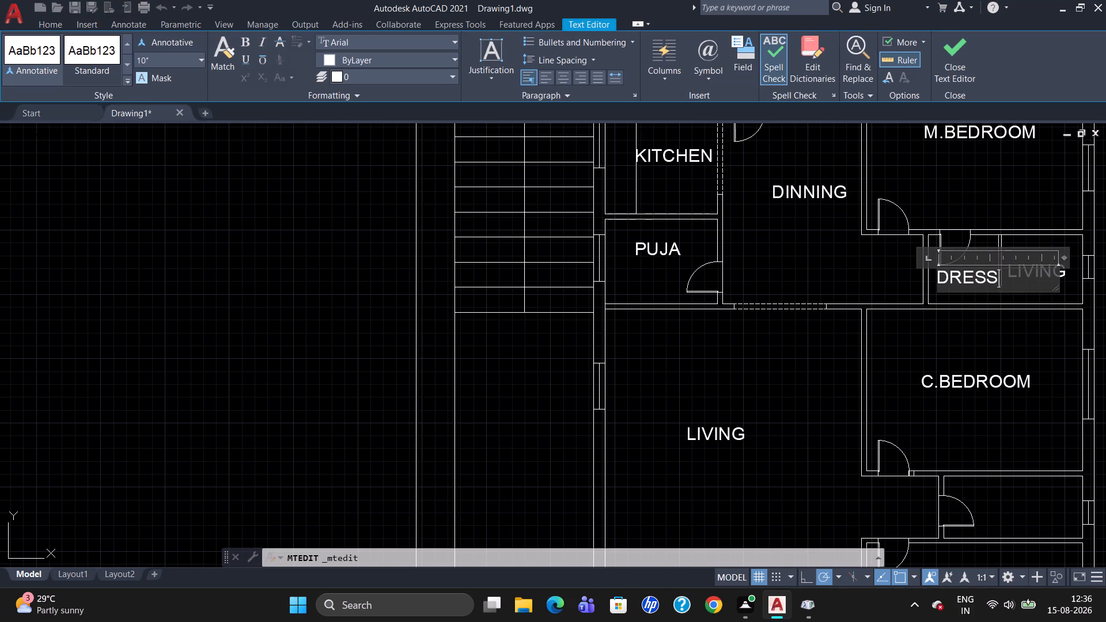
left_click(1035, 298)
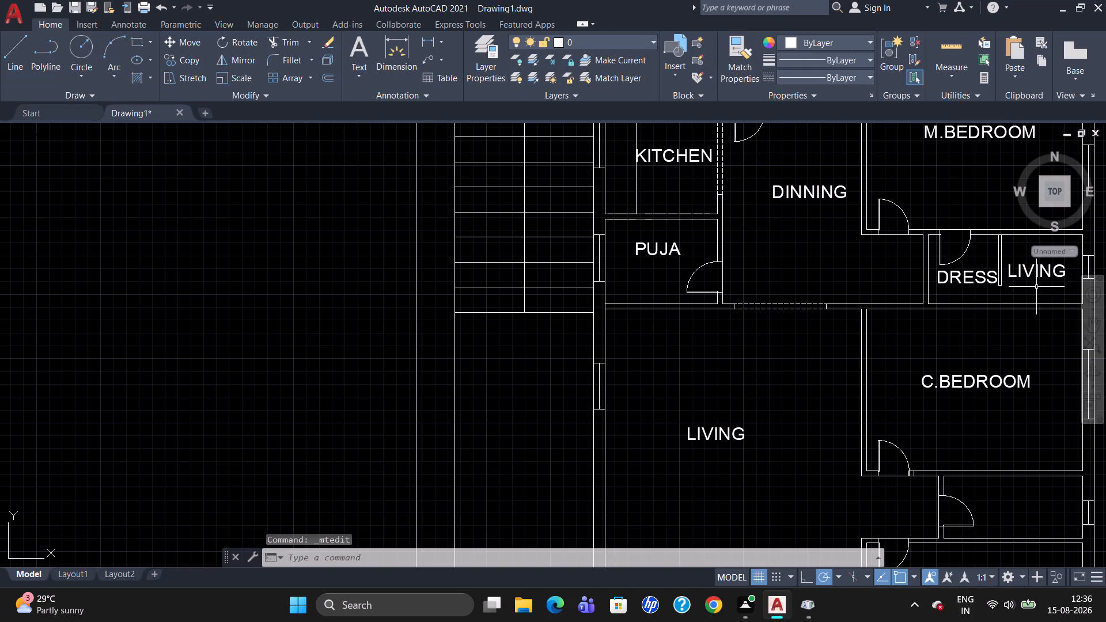
Change the LIVING label in the compartment east of DRESS to TOILET.
double_click(1040, 271)
left_click(1069, 269)
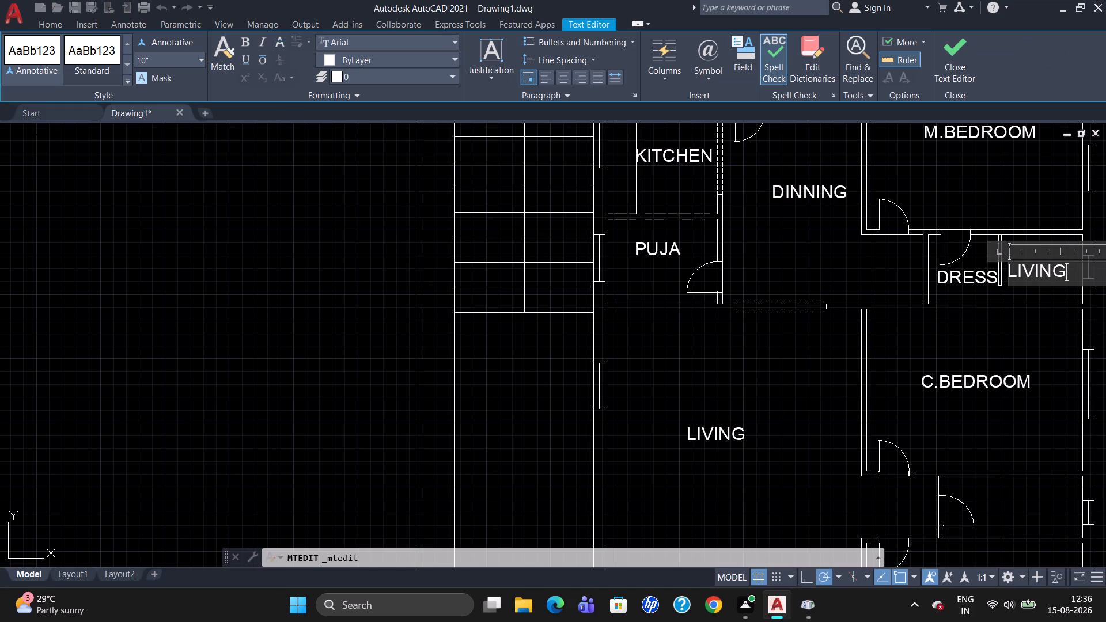
key("BackSpace")
key("BackSpace")
key("BackSpace")
key("BackSpace")
key("BackSpace")
key("BackSpace")
key("BackSpace")
key("BackSpace")
key("BackSpace")
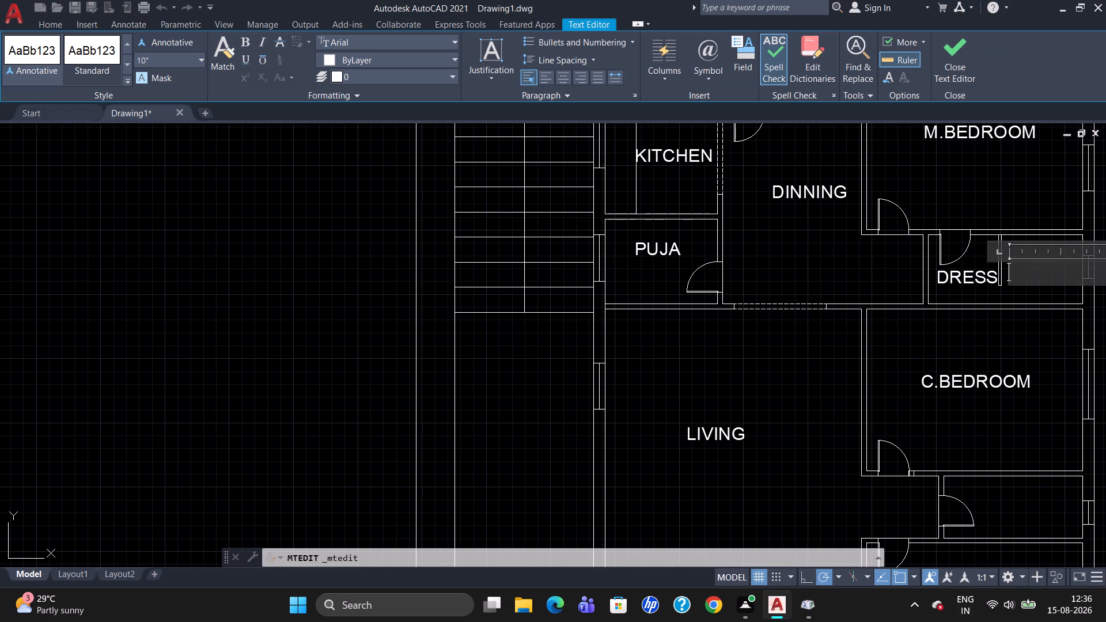
type("TOILET")
scroll(1046, 388, "down", 2)
left_click(1029, 439)
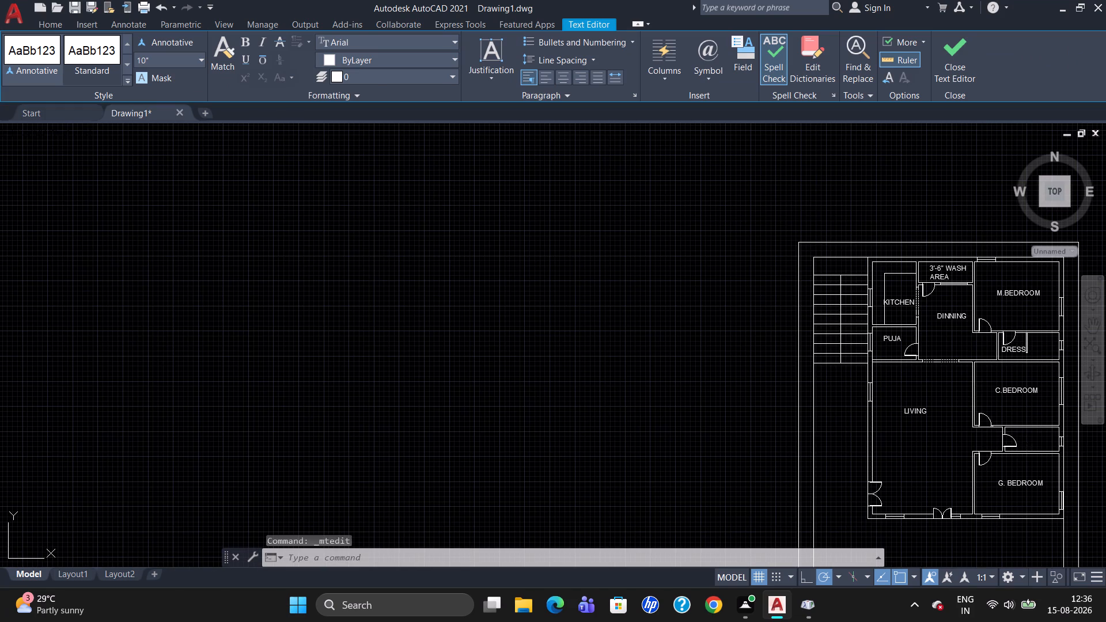
Copy the TOILET label straight down into the small room between C.BEDROOM and G. BEDROOM.
scroll(1035, 437, "up", 1)
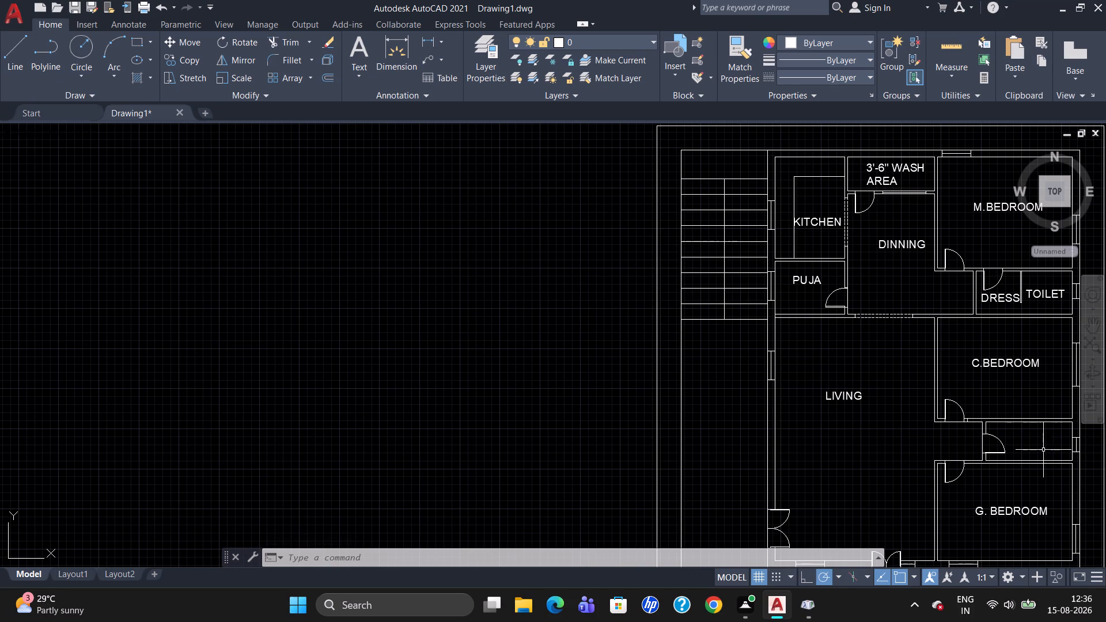
left_click(1047, 295)
type("CO'")
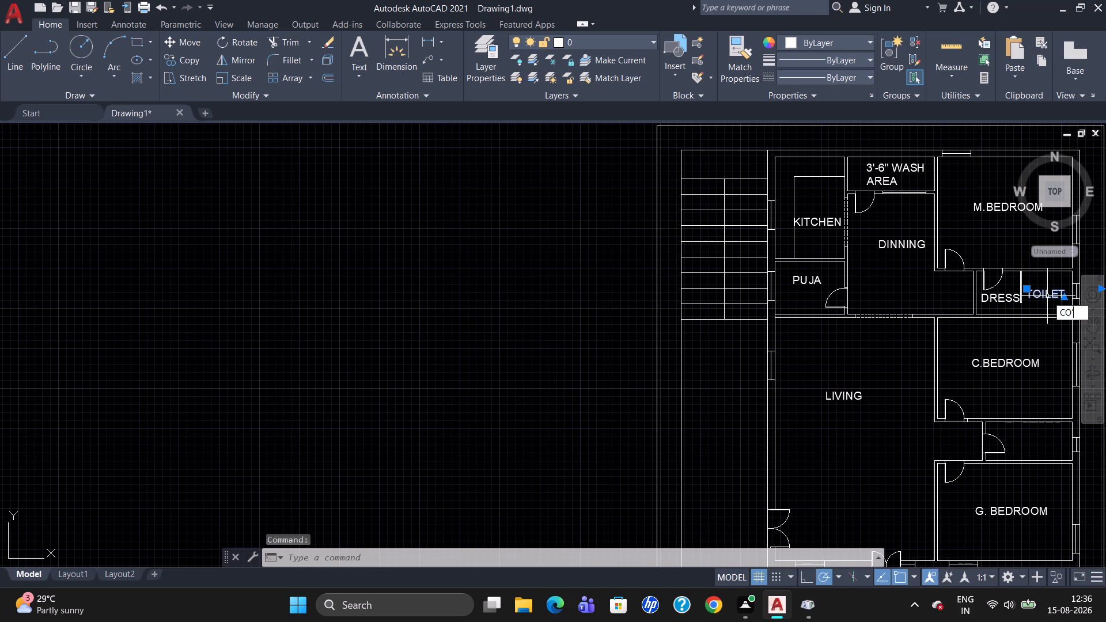
key("BackSpace")
key("Return")
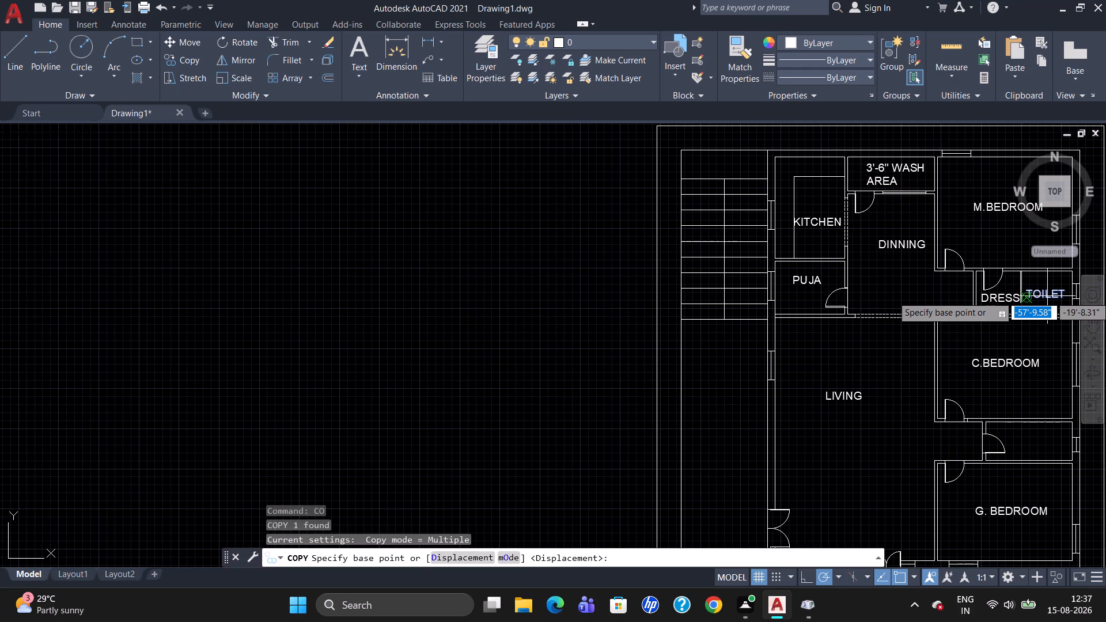
left_click(1047, 295)
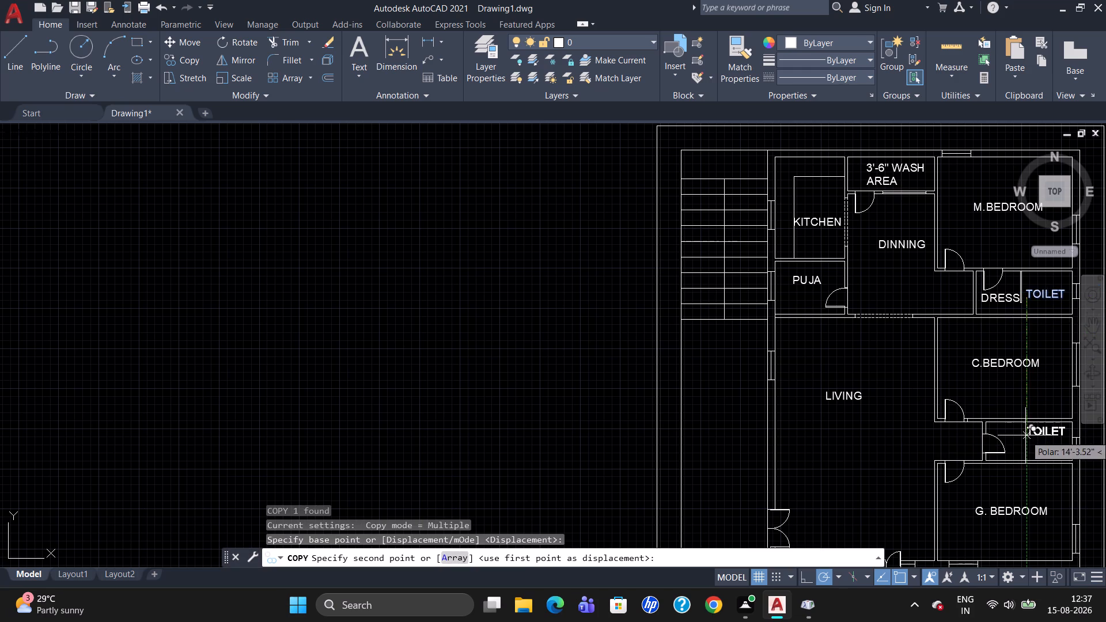
left_click(1025, 435)
key("Escape")
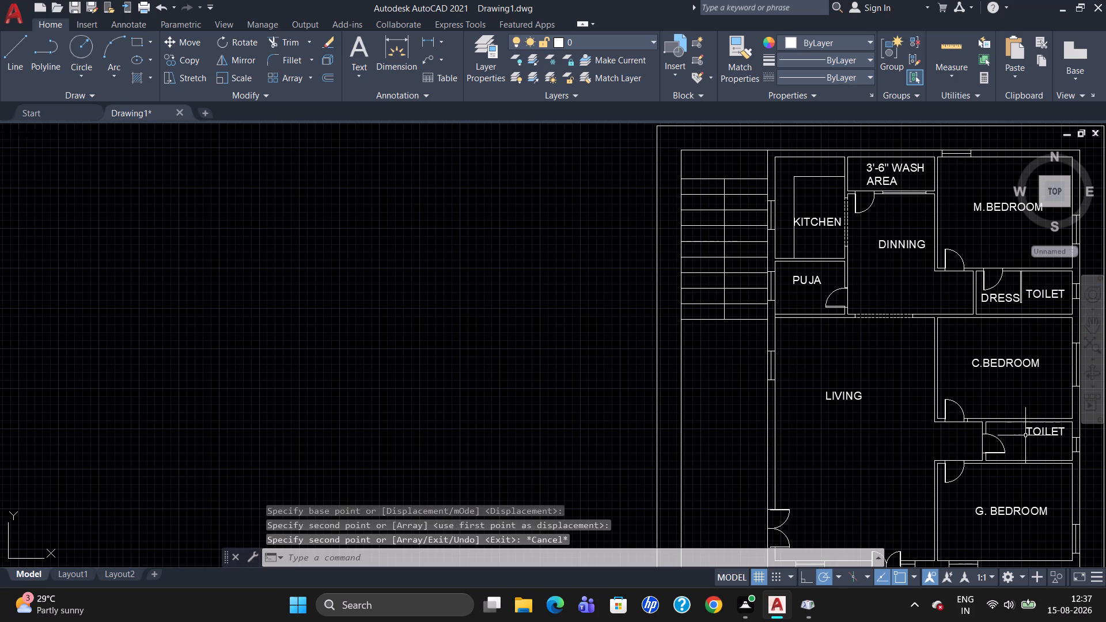
Copy the G. BEDROOM label into the open strip south of the house, just below the double door.
scroll(982, 511, "down", 2)
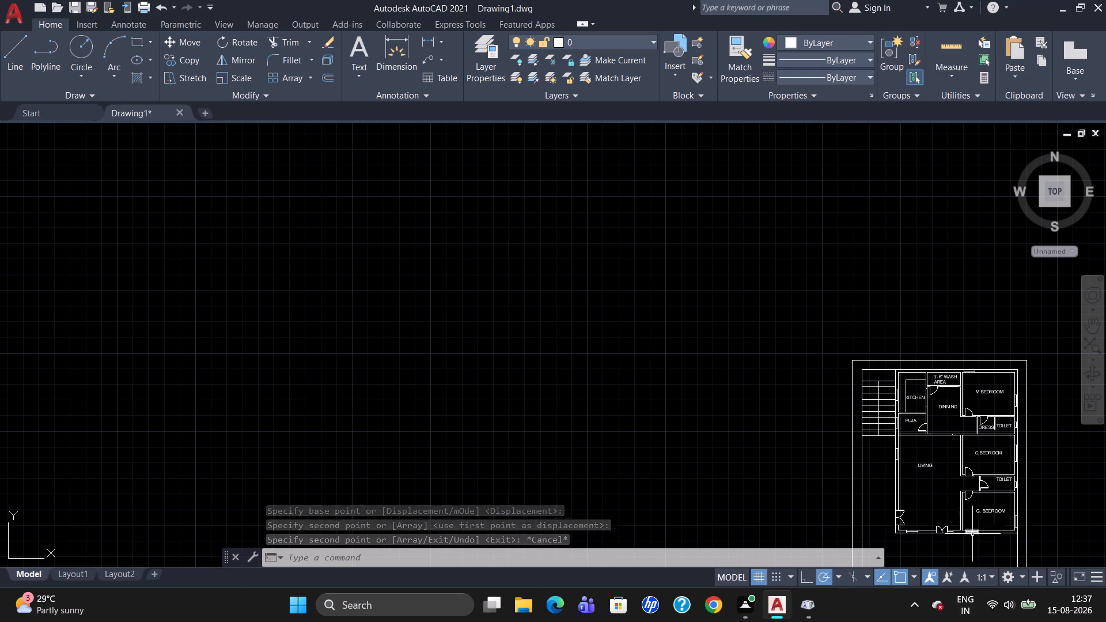
scroll(973, 534, "down", 1)
scroll(991, 567, "up", 5)
scroll(889, 431, "down", 3)
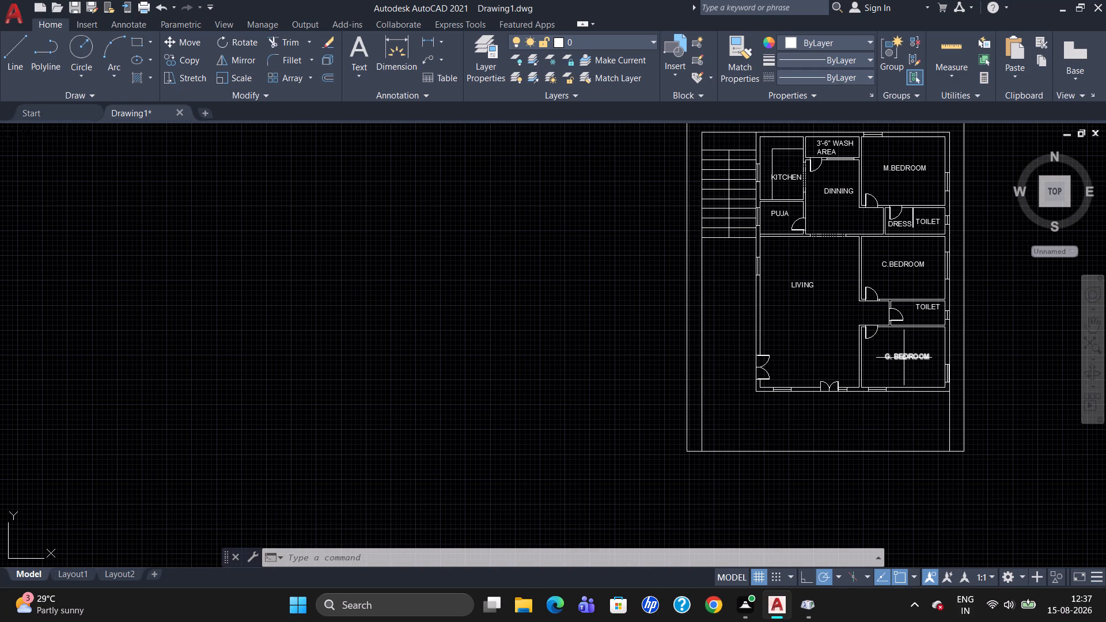
left_click(903, 358)
type("CO")
key("Return")
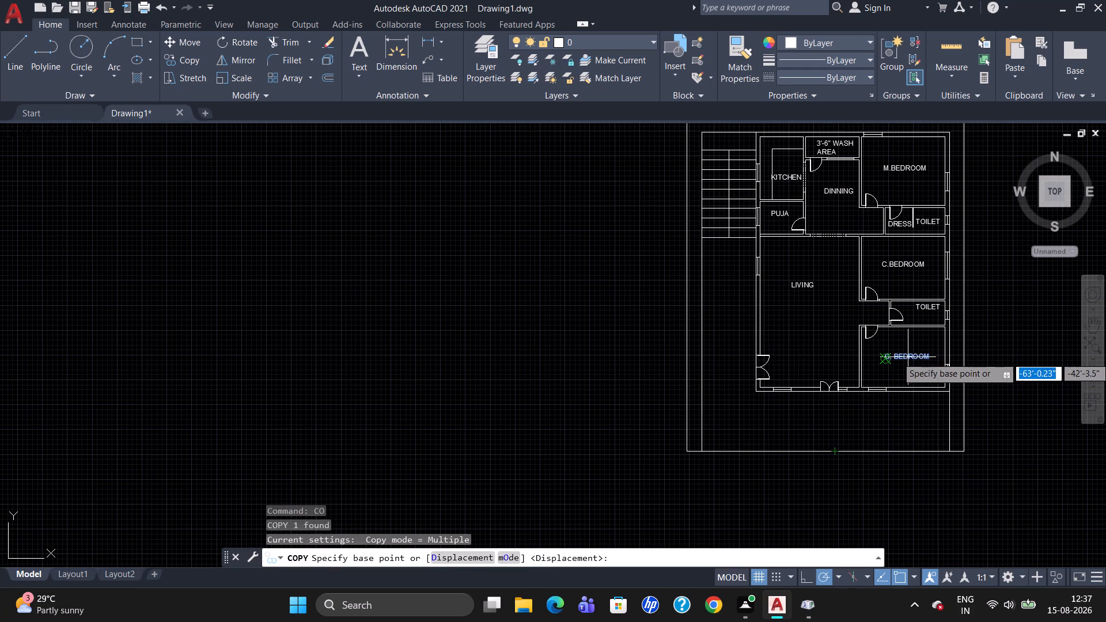
left_click(906, 357)
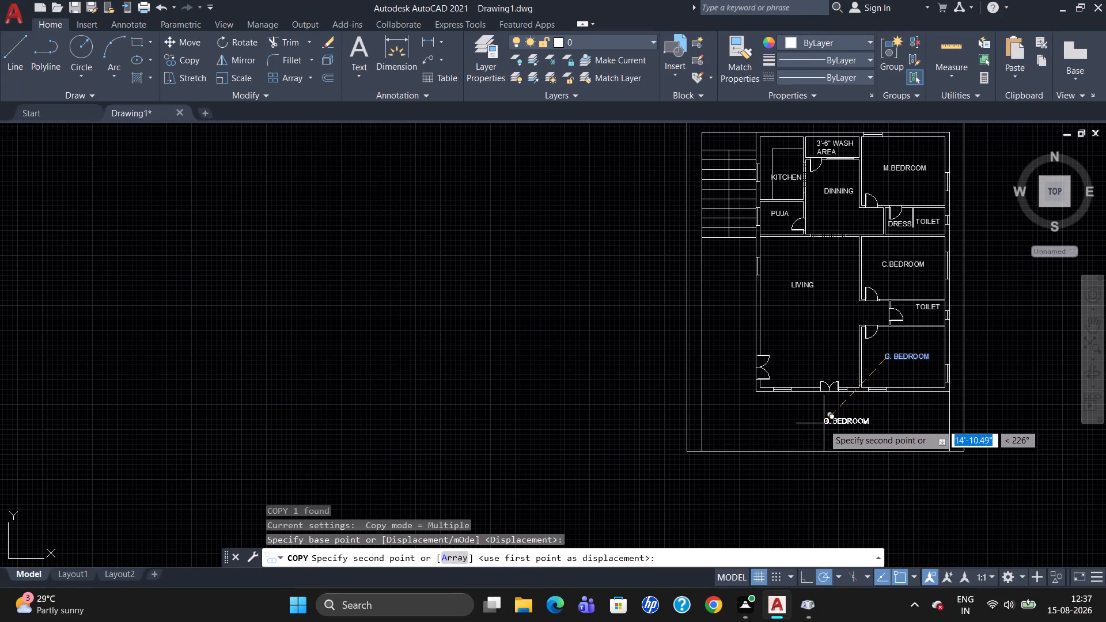
left_click(823, 424)
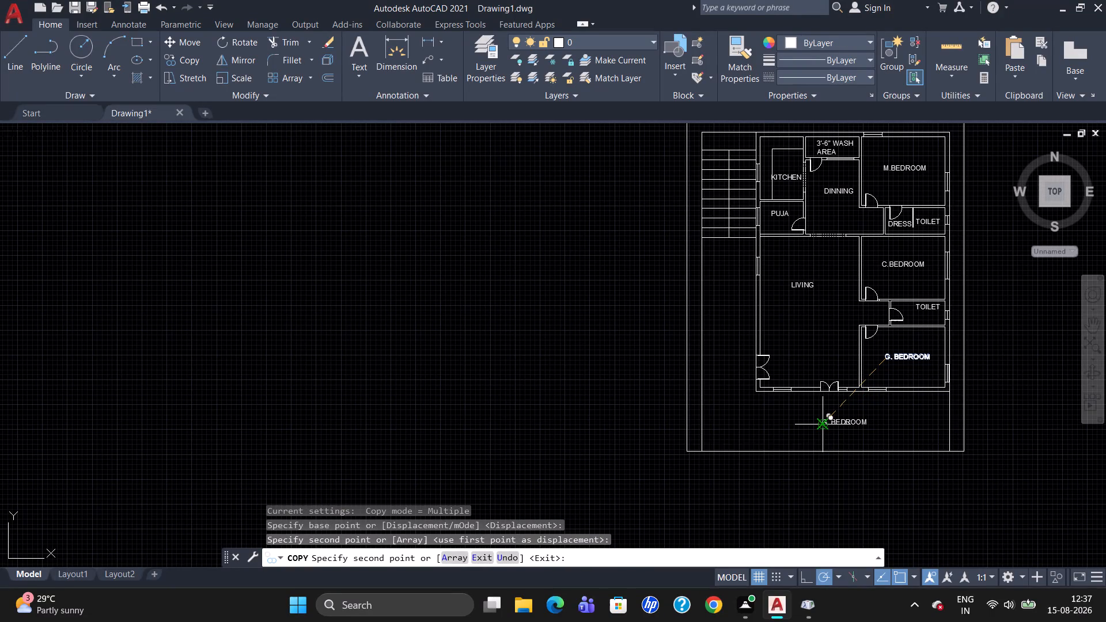
key("Escape")
Replace the text of the copied G. BEDROOM label south of the house with 9'-0" BALCONY.
double_click(829, 424)
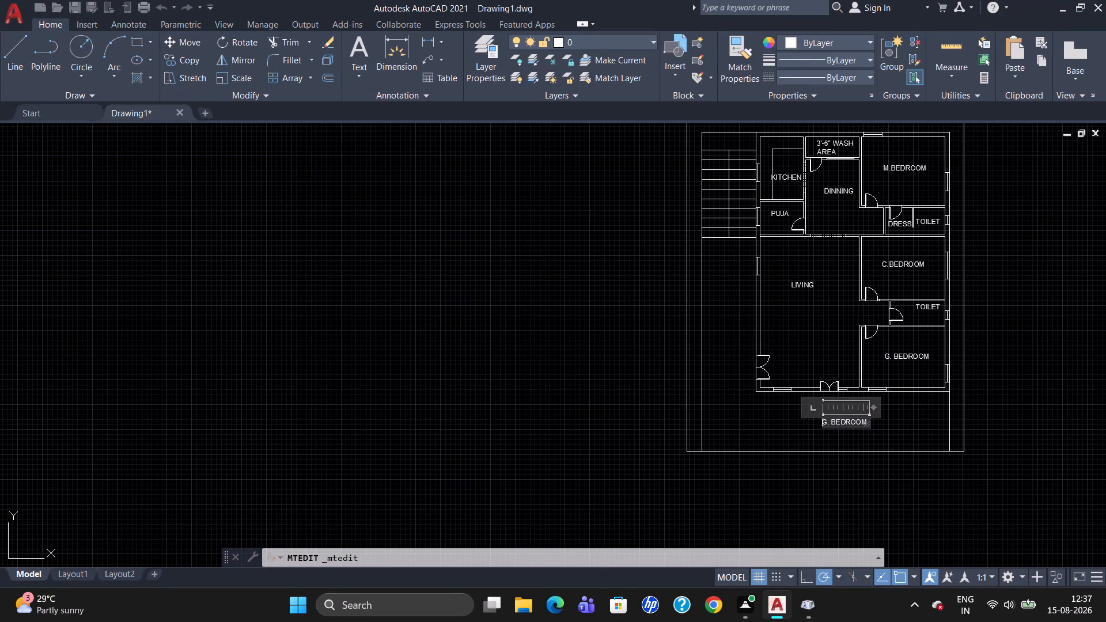
left_click(868, 421)
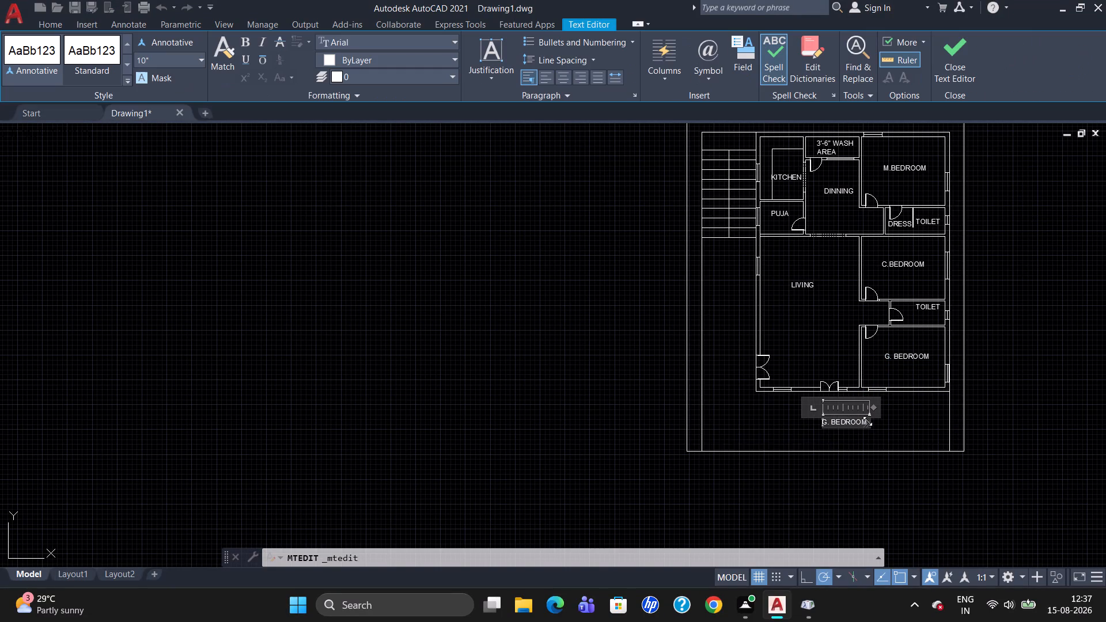
key("Right")
key("Right")
key("Right")
key("Right")
key("Right")
key("Right")
key("Right")
key("Right")
key("Right")
key("Right")
key("Right")
key("Right")
key("Right")
key("Right")
key("Right")
key("Right")
key("Right")
key("Right")
key("Right")
key("Right")
key("BackSpace")
key("BackSpace")
key("BackSpace")
key("BackSpace")
key("BackSpace")
key("BackSpace")
key("BackSpace")
key("BackSpace")
key("BackSpace")
key("BackSpace")
key("BackSpace")
key("BackSpace")
key("BackSpace")
key("BackSpace")
key("BackSpace")
key("BackSpace")
key("BackSpace")
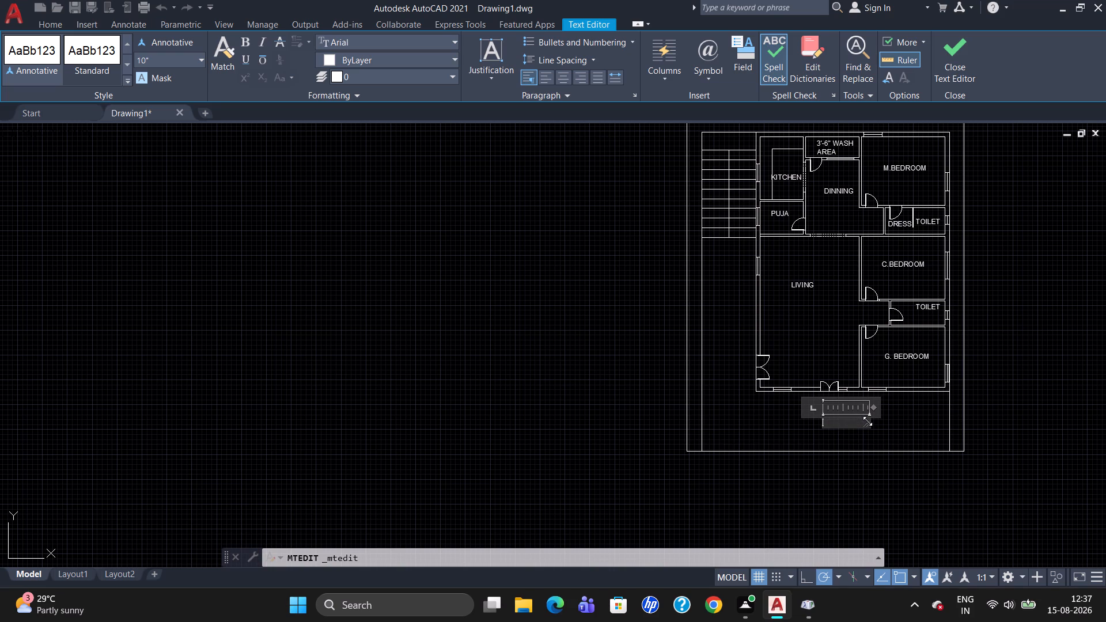
type("9'")
key("space")
key("BackSpace")
type("-0\"")
key("space")
type("BAL")
type("CONY")
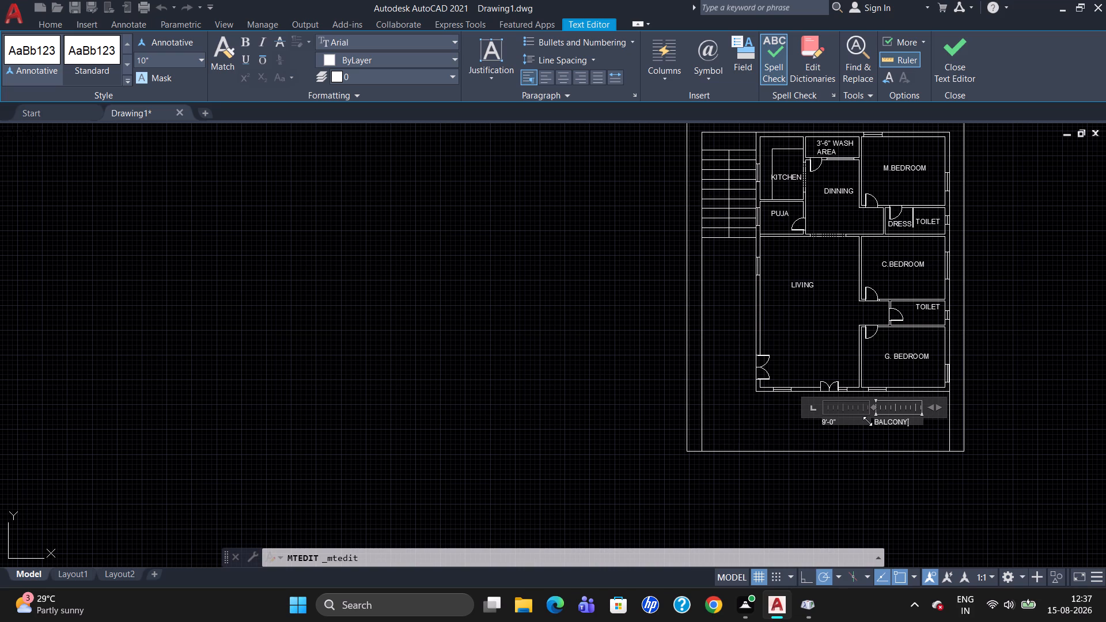
Narrow the balcony label's text columns so 9'-0" and BALCONY sit close together, and save the text changes.
left_click_drag(868, 420, 843, 417)
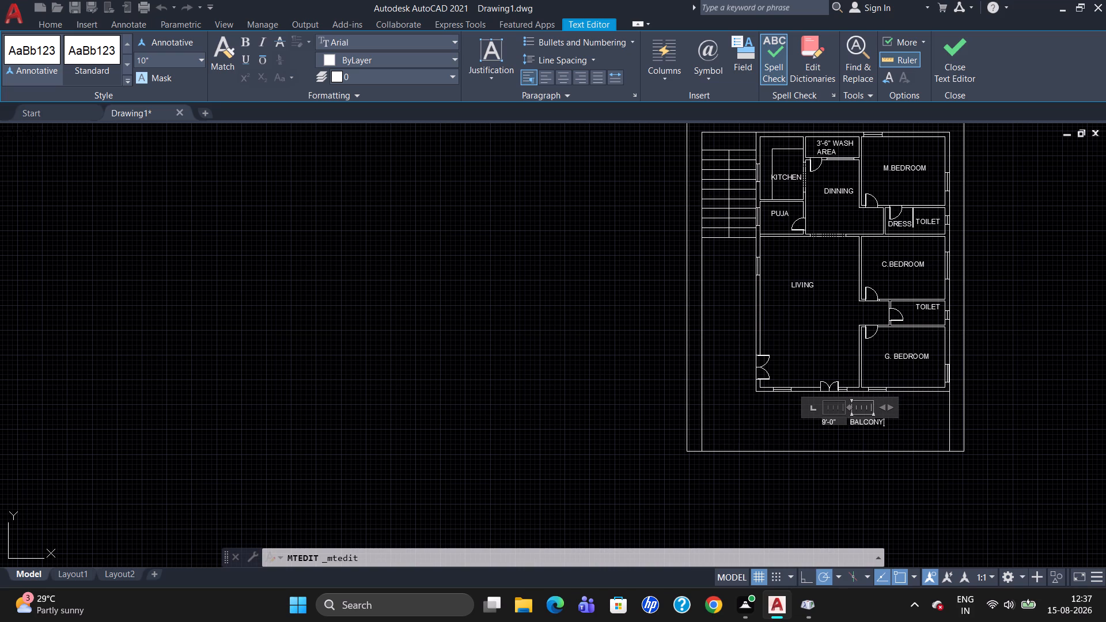
left_click_drag(846, 407, 832, 408)
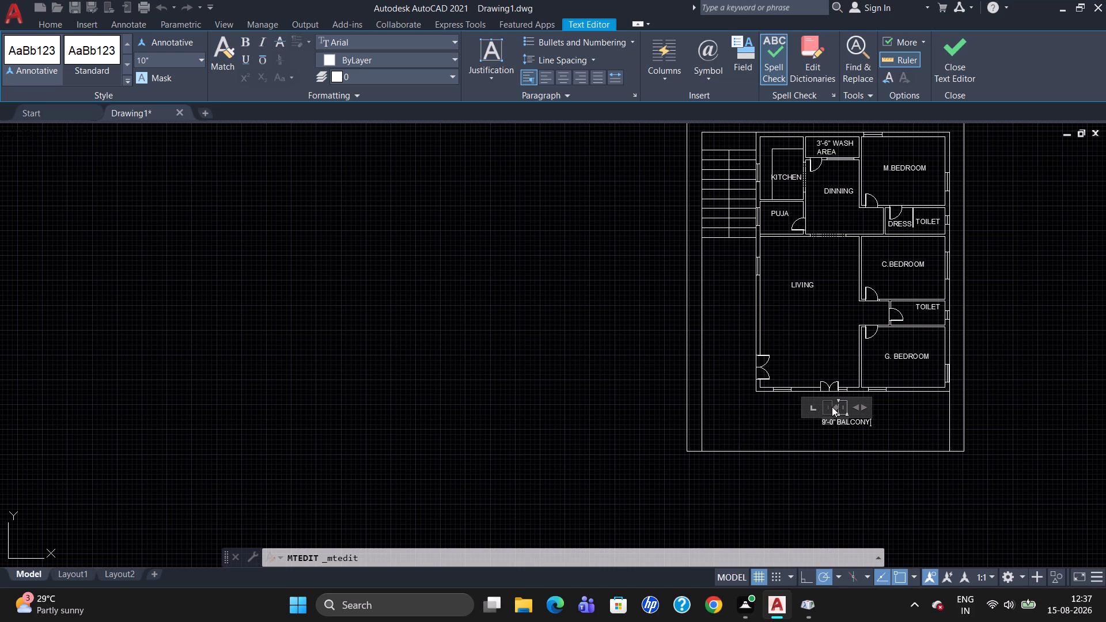
left_click(832, 407)
key("Escape")
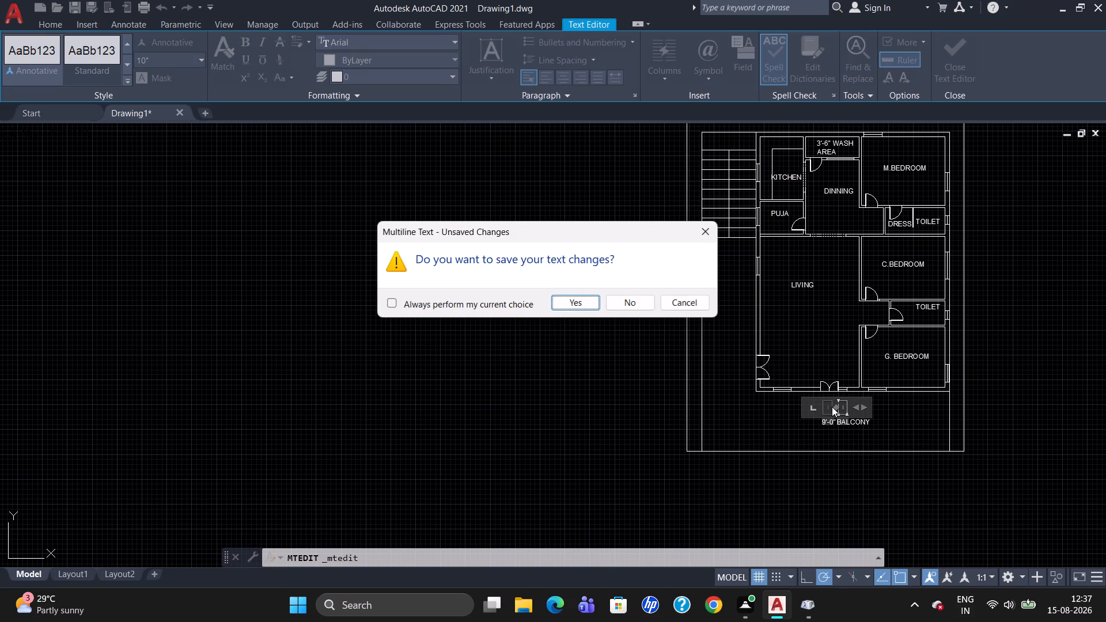
left_click(569, 295)
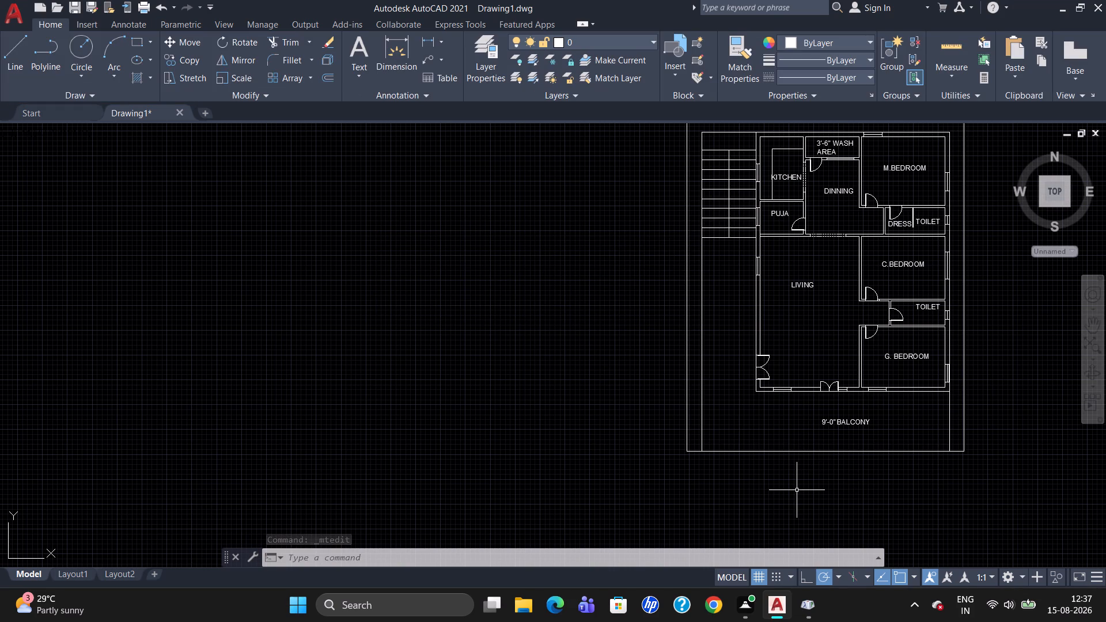
Add a multiline text NORTH ROAD with 10" text height below the plan, south of the balcony, and save it.
key("t")
key("Return")
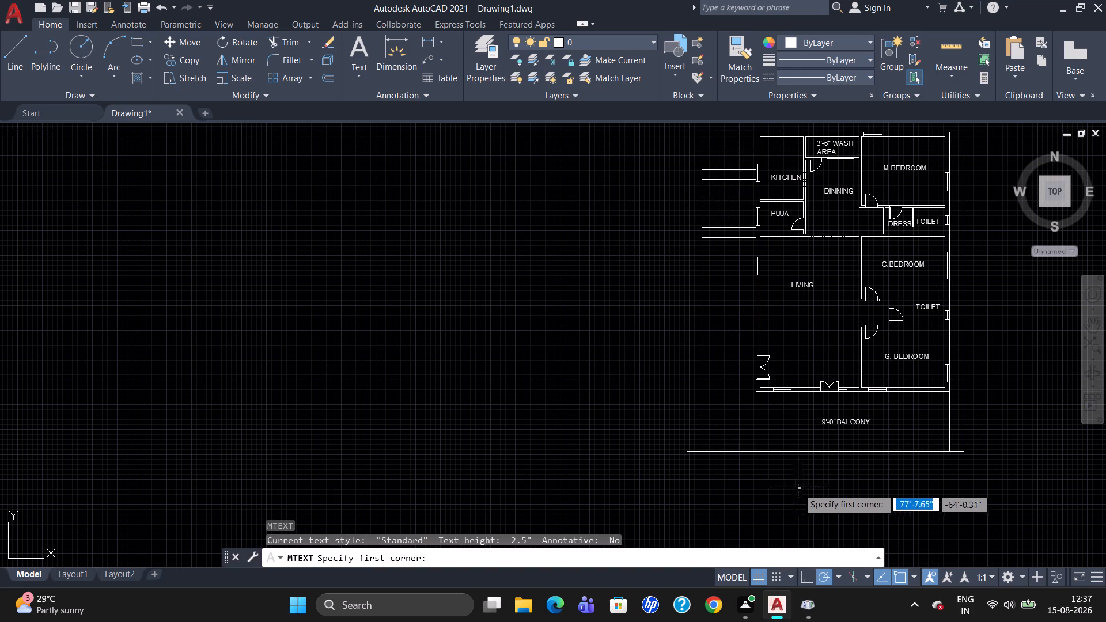
left_click(791, 468)
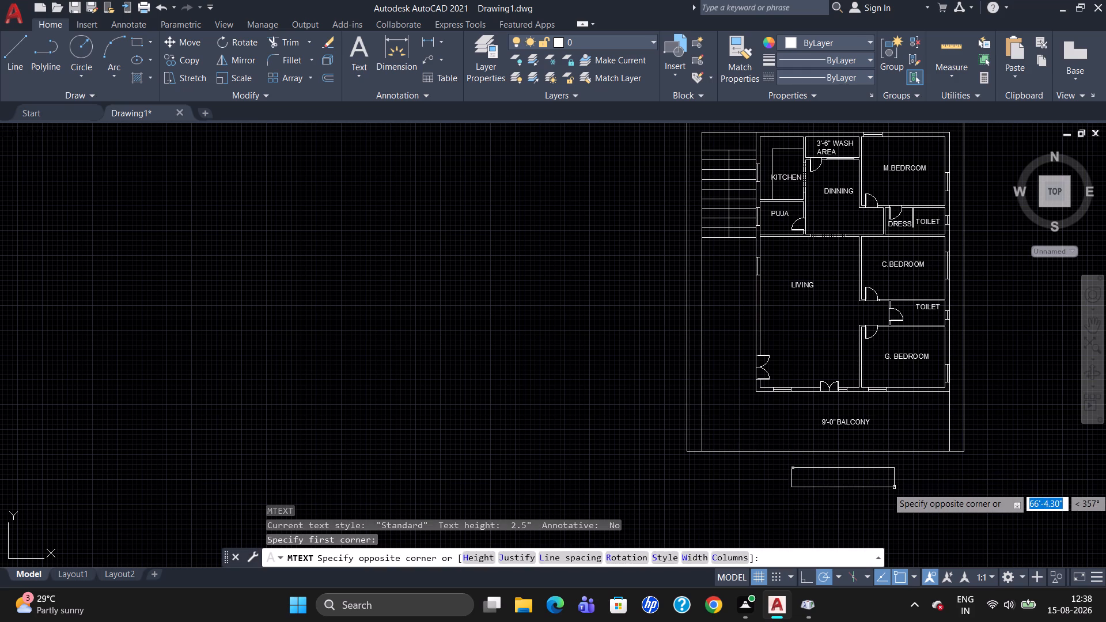
left_click(897, 484)
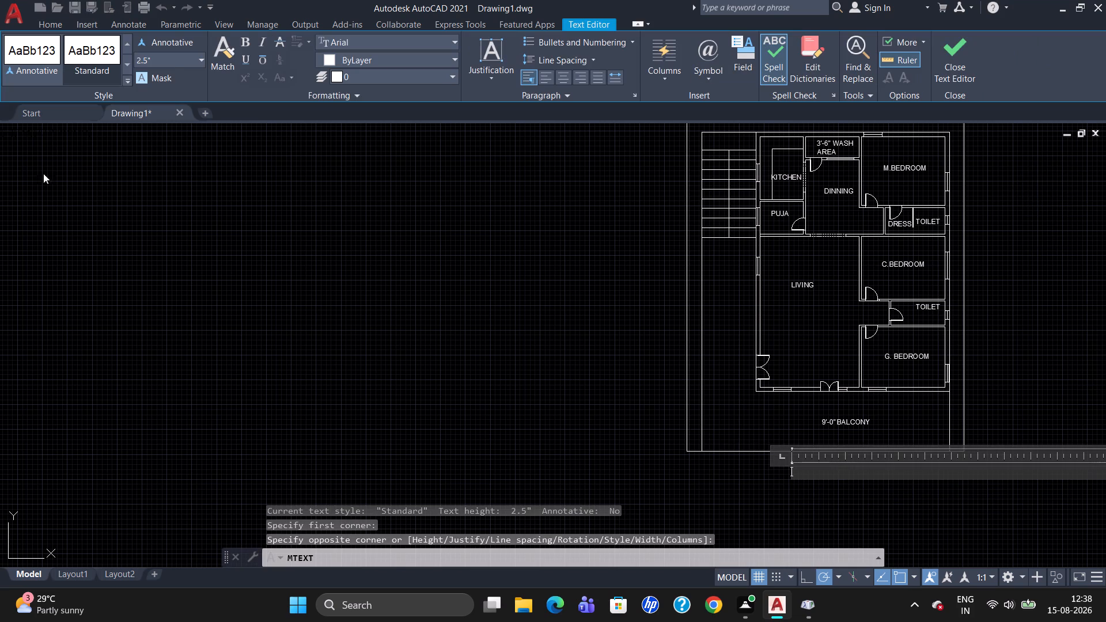
left_click(175, 52)
key("BackSpace")
type("10")
key("Return")
key("Return")
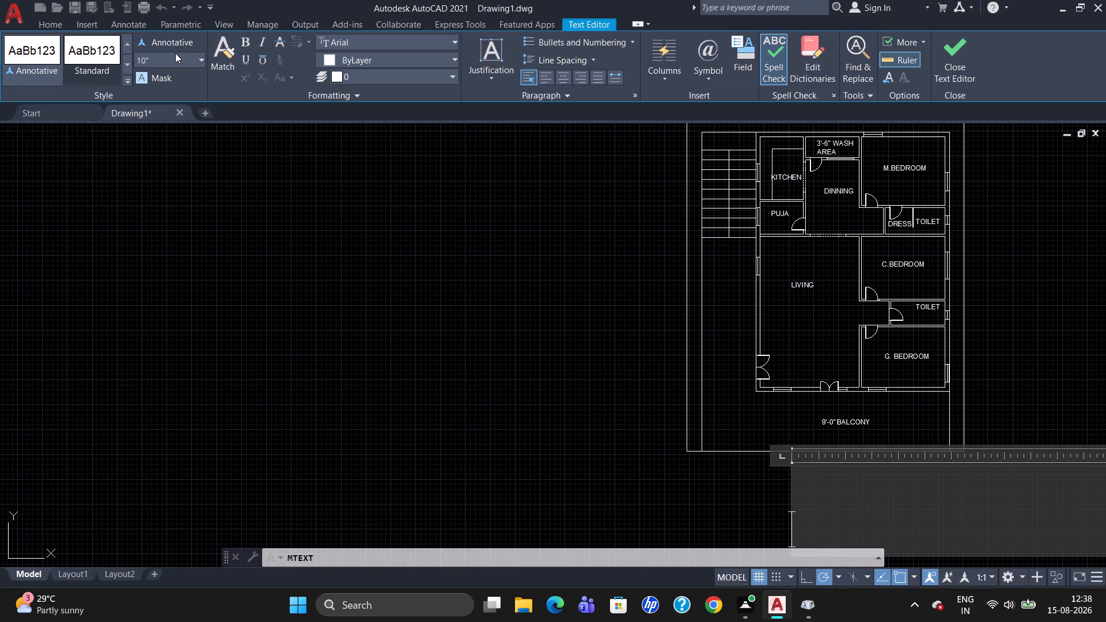
type("NO")
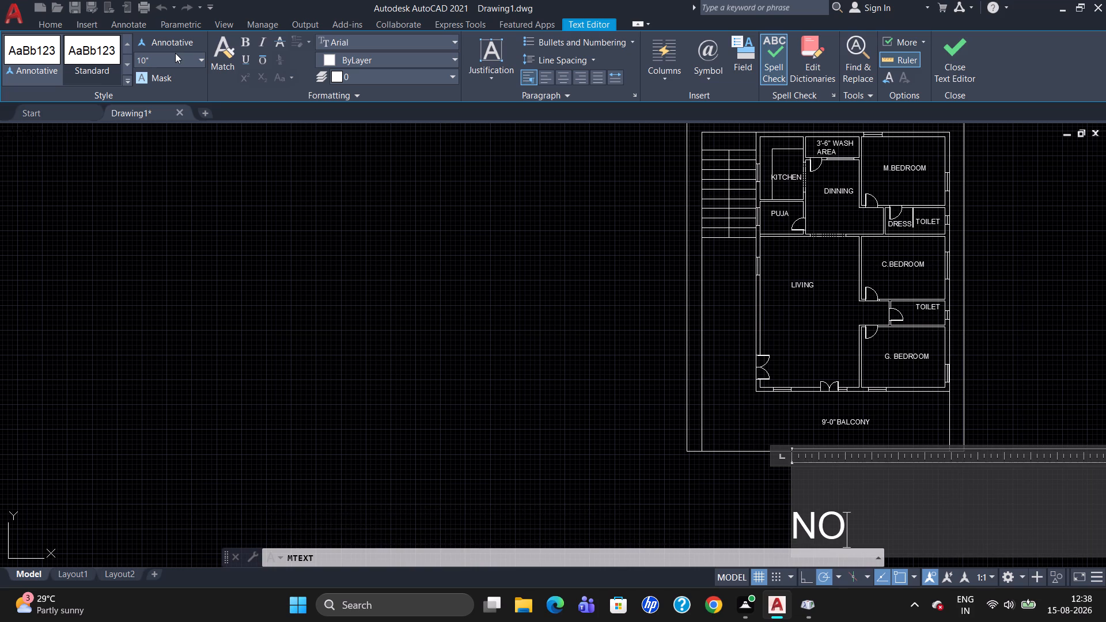
type("RTH T")
key("BackSpace")
type("ROAD")
key("Escape")
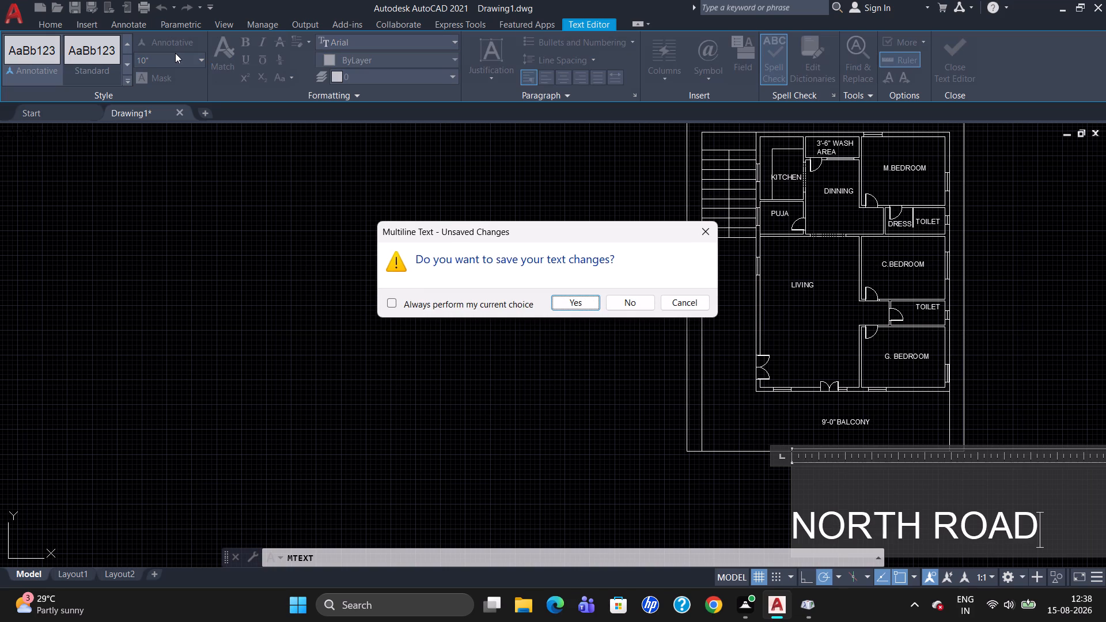
left_click(585, 300)
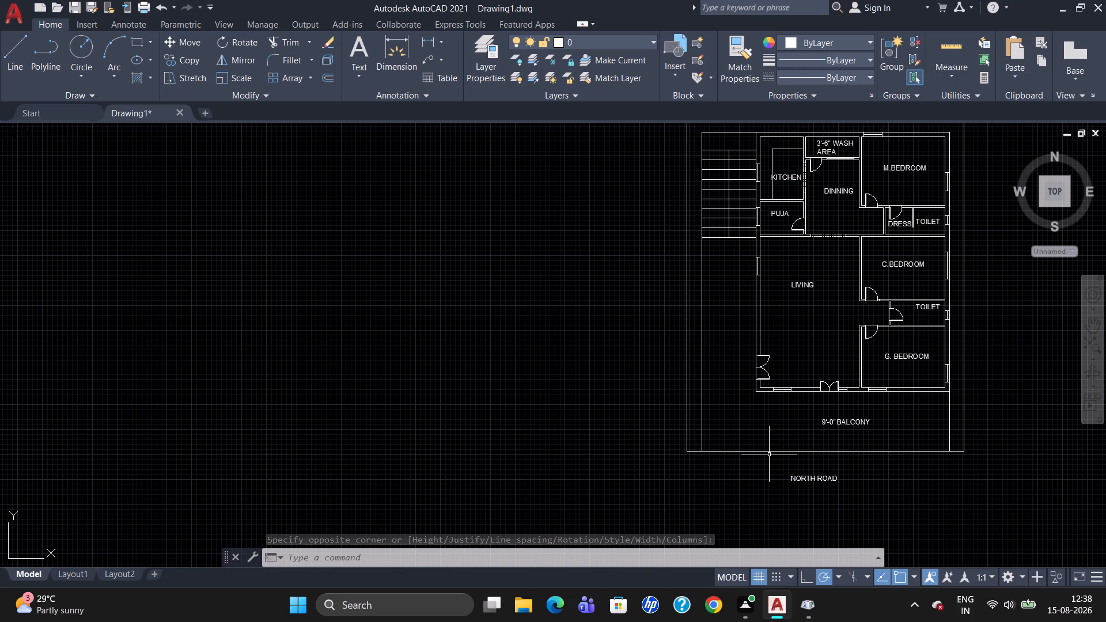
Copy the NORTH ROAD label to the open area outside the plot boundary, beside the living room and staircase.
left_click(815, 480)
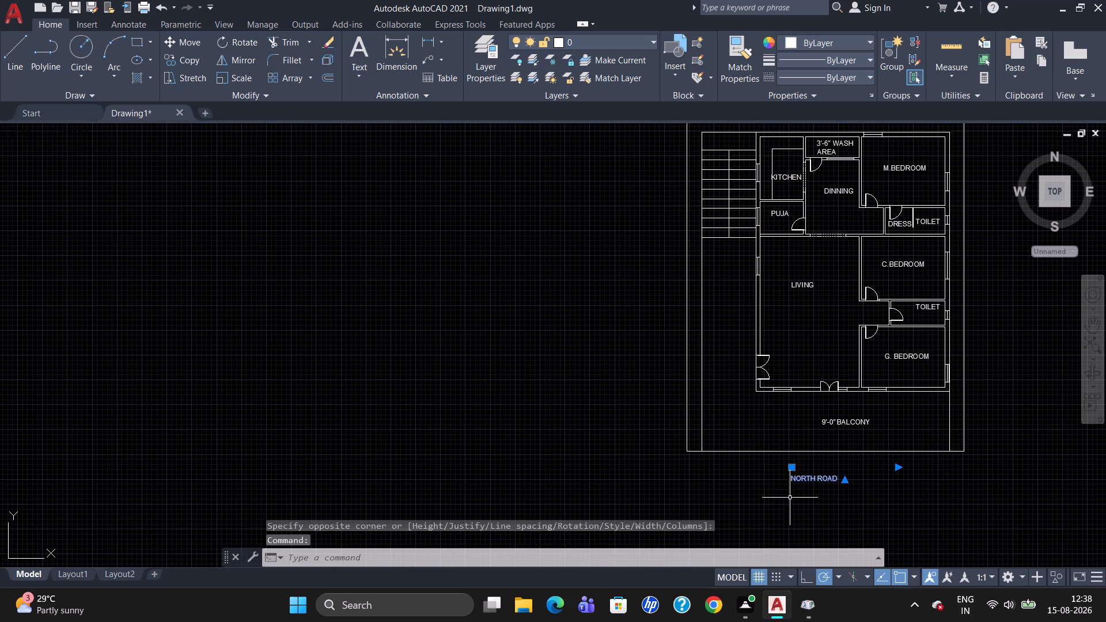
type("CO")
key("Return")
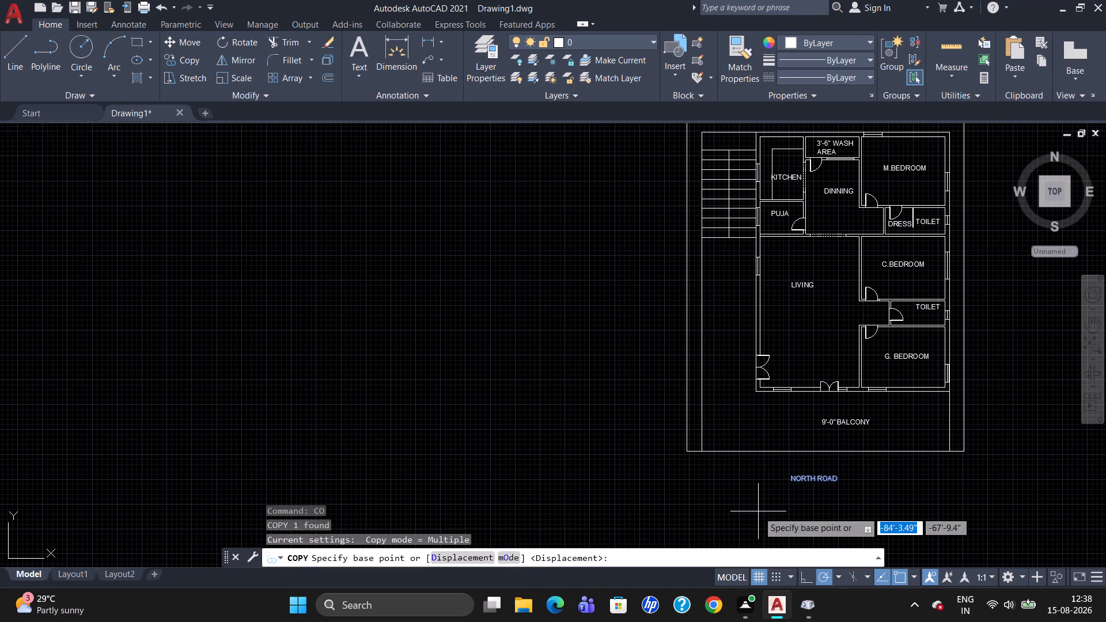
left_click(798, 484)
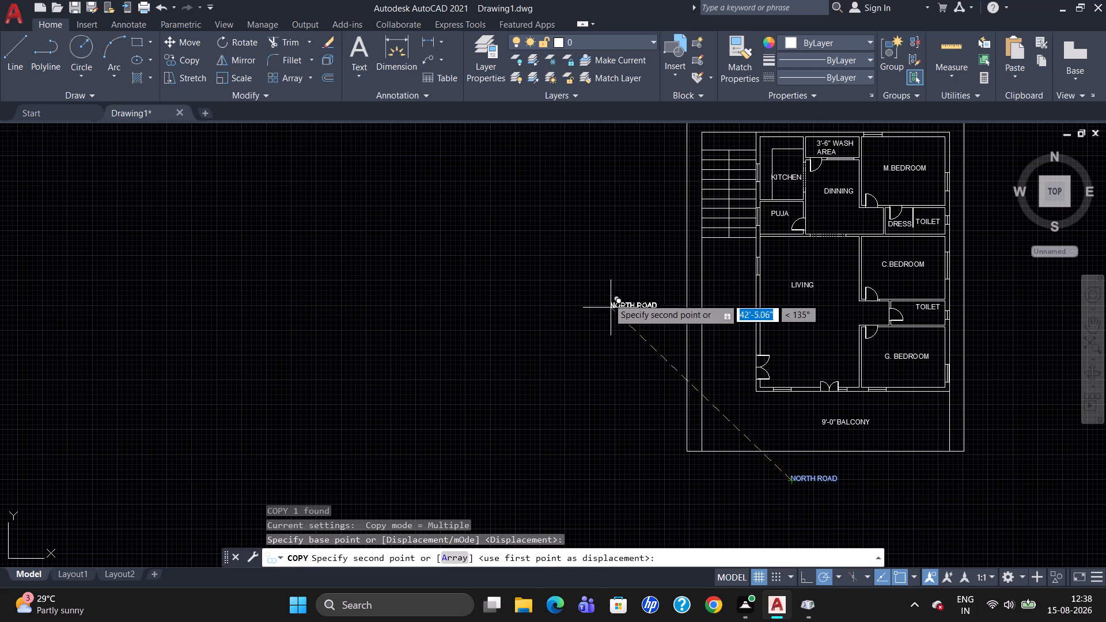
left_click(610, 267)
key("Escape")
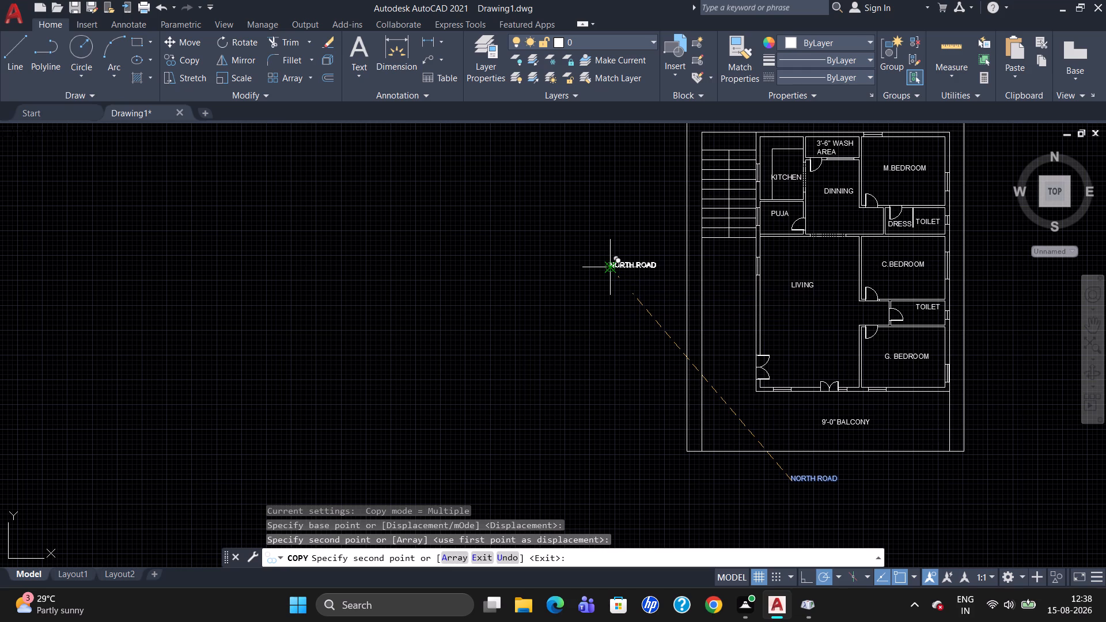
Rotate the copied NORTH ROAD label to 270° so it reads vertically downwards.
type("RO")
key("Return")
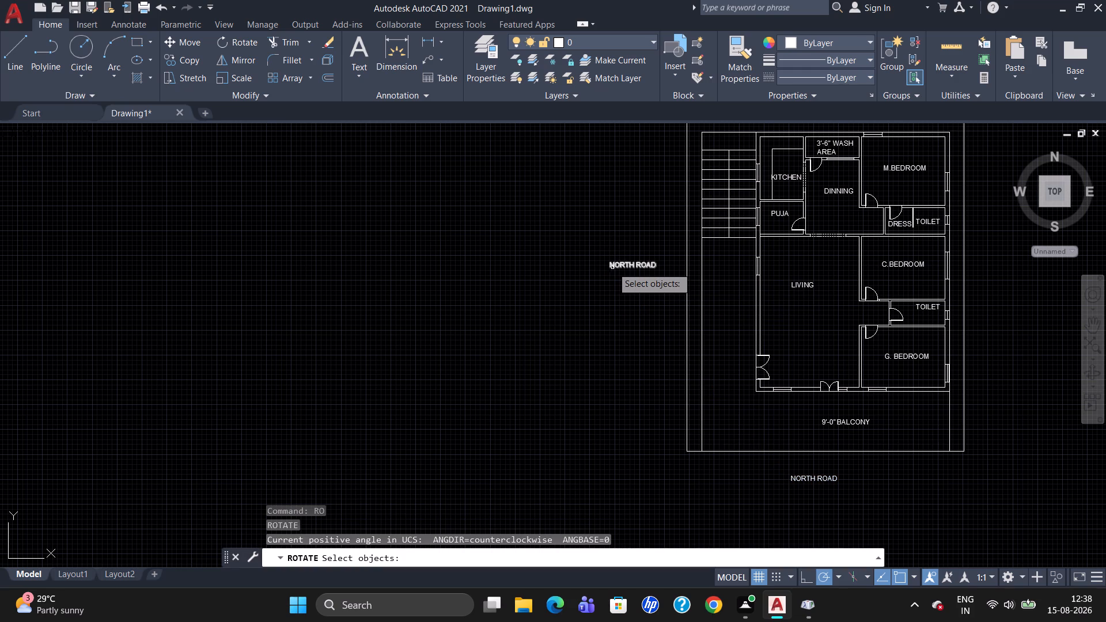
left_click(612, 267)
key("Return")
left_click(620, 272)
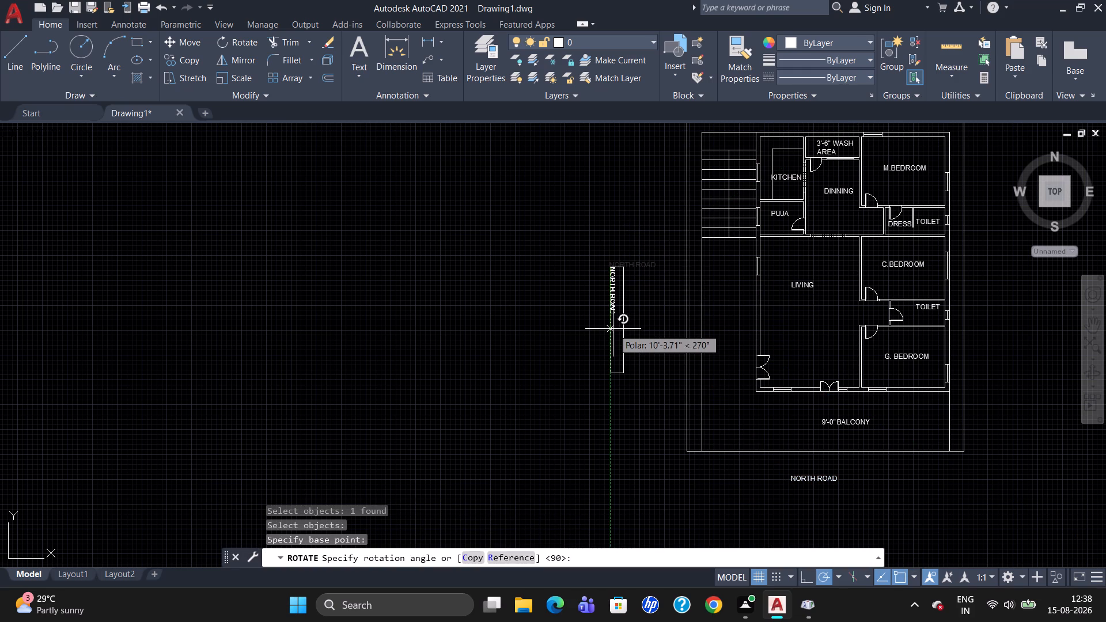
left_click(613, 328)
Move the vertical NORTH ROAD label closer to the plot boundary, just below the level of the staircase.
left_click(609, 285)
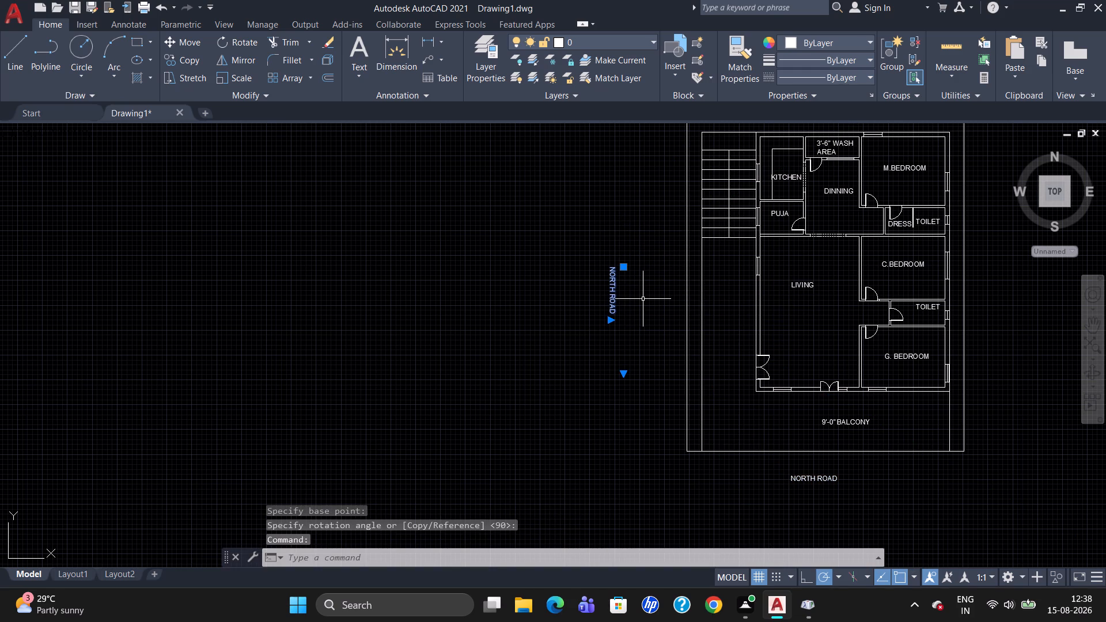
key("m")
key("Return")
left_click(615, 292)
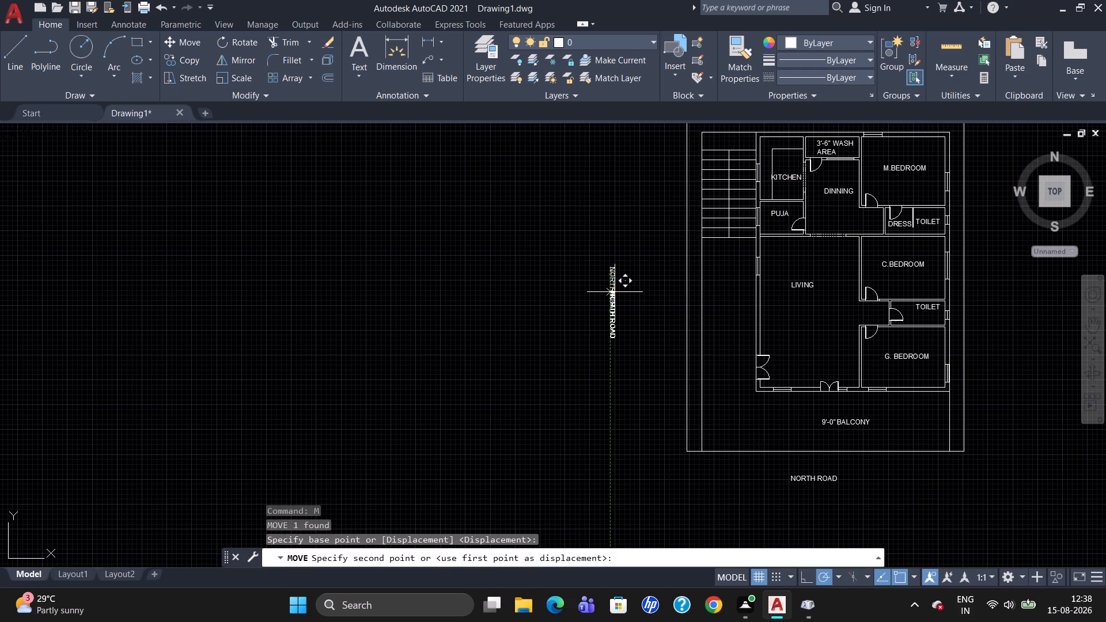
left_click(651, 240)
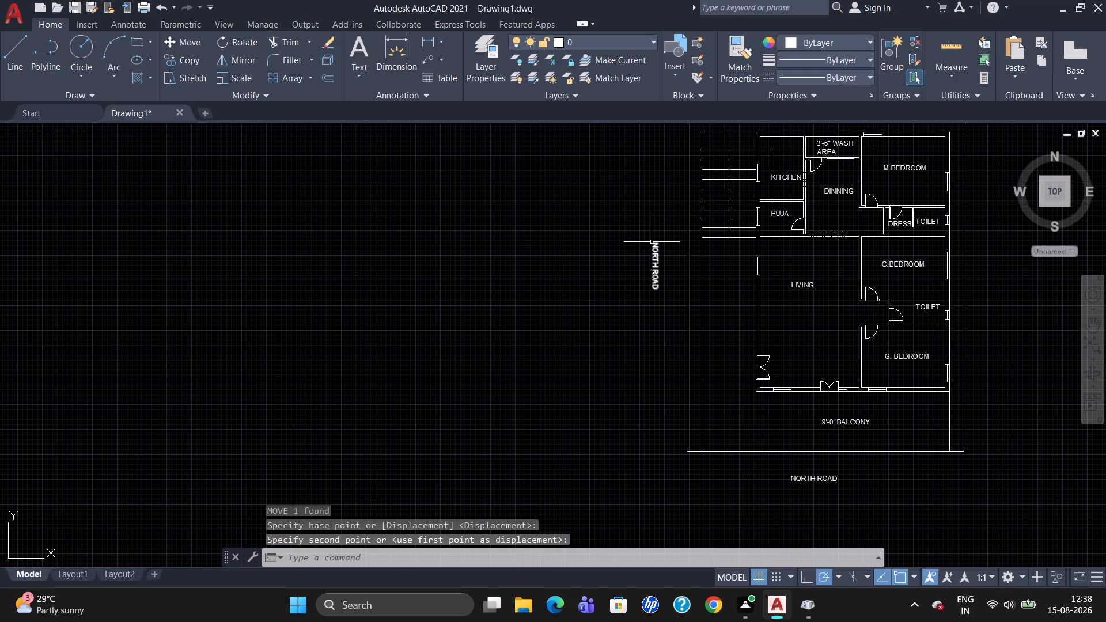
Change the text of the vertical road label to EAST ROAD and save the text changes.
double_click(653, 254)
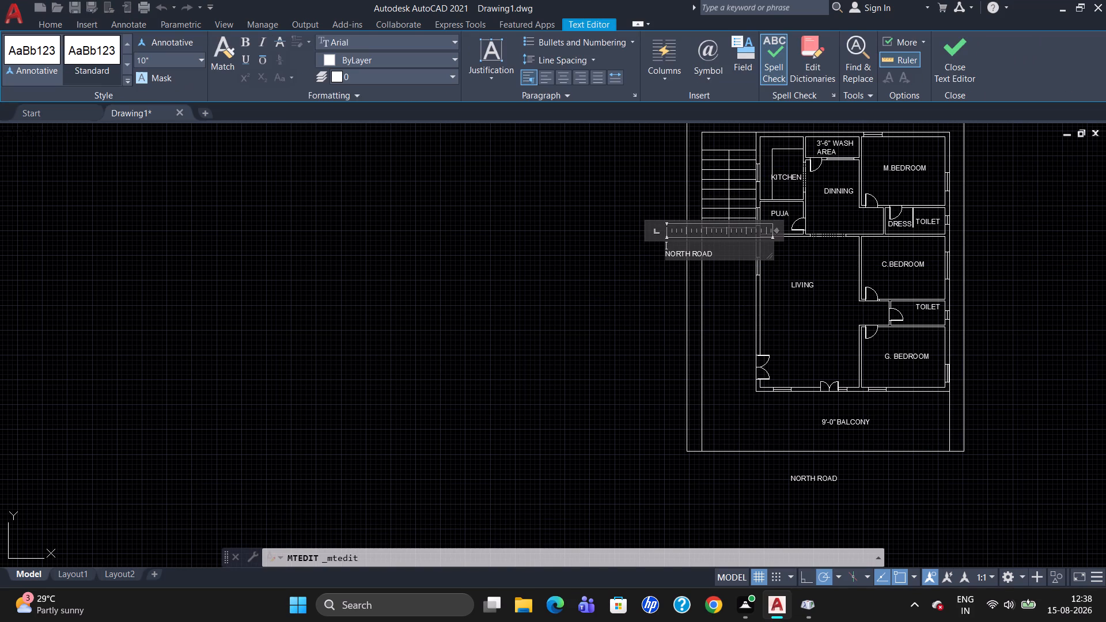
left_click(689, 258)
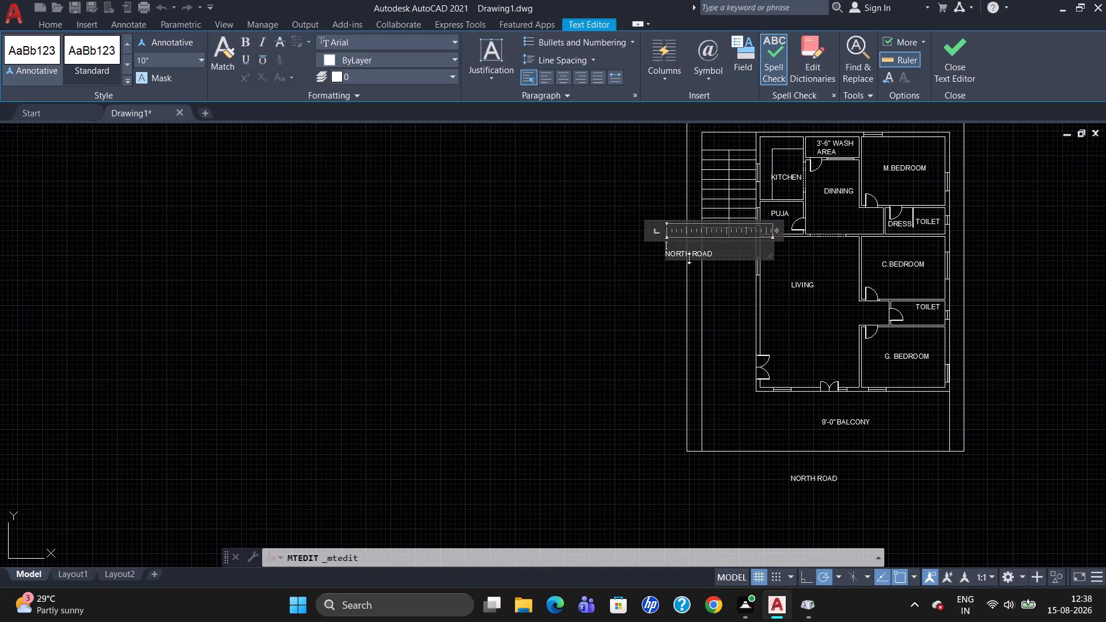
left_click(689, 256)
key("BackSpace")
key("BackSpace")
key("BackSpace")
key("BackSpace")
key("BackSpace")
key("BackSpace")
key("BackSpace")
key("BackSpace")
key("BackSpace")
key("BackSpace")
type("EAST")
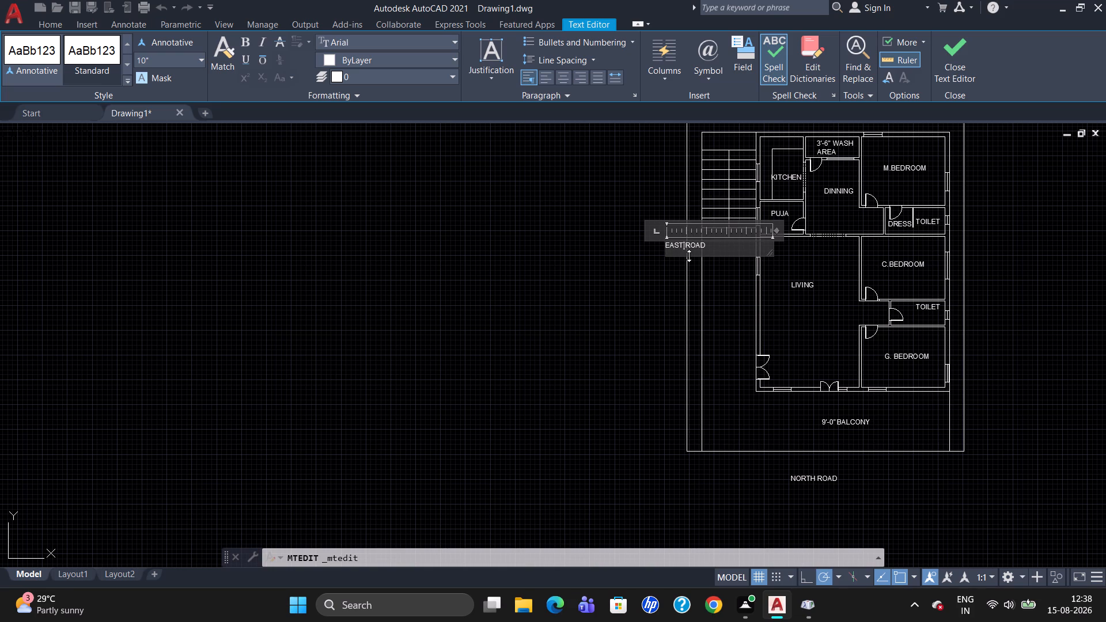
key("Escape")
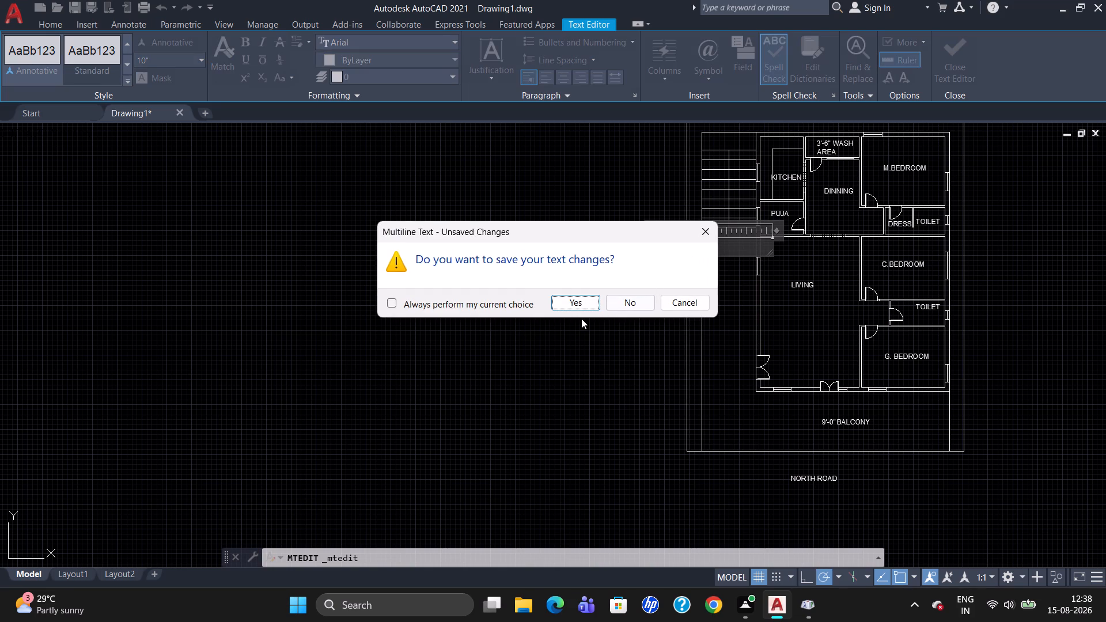
left_click(579, 308)
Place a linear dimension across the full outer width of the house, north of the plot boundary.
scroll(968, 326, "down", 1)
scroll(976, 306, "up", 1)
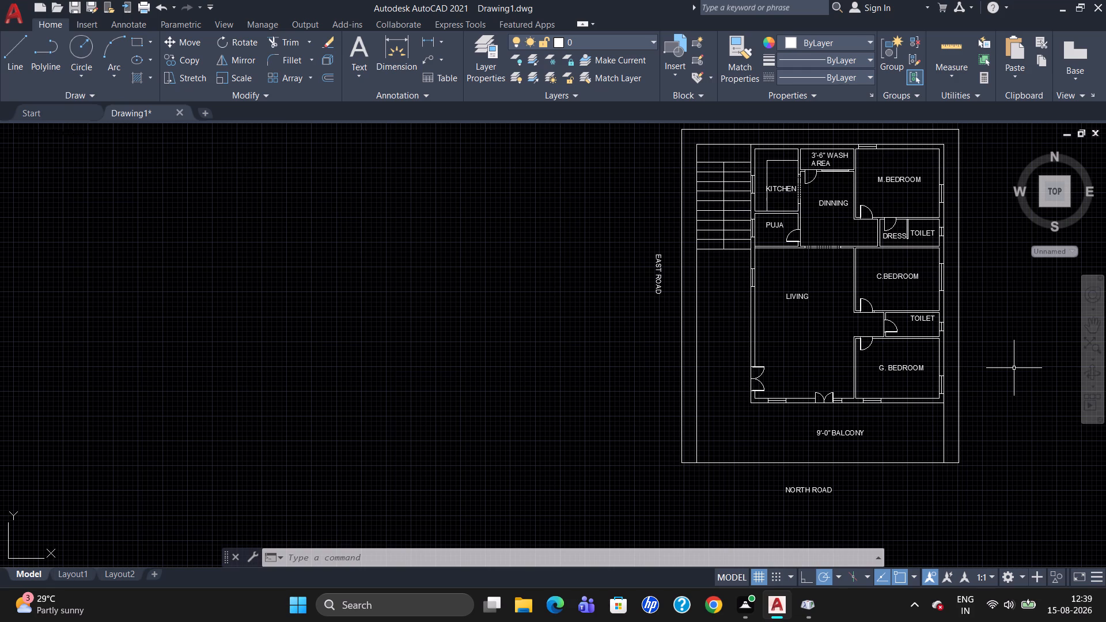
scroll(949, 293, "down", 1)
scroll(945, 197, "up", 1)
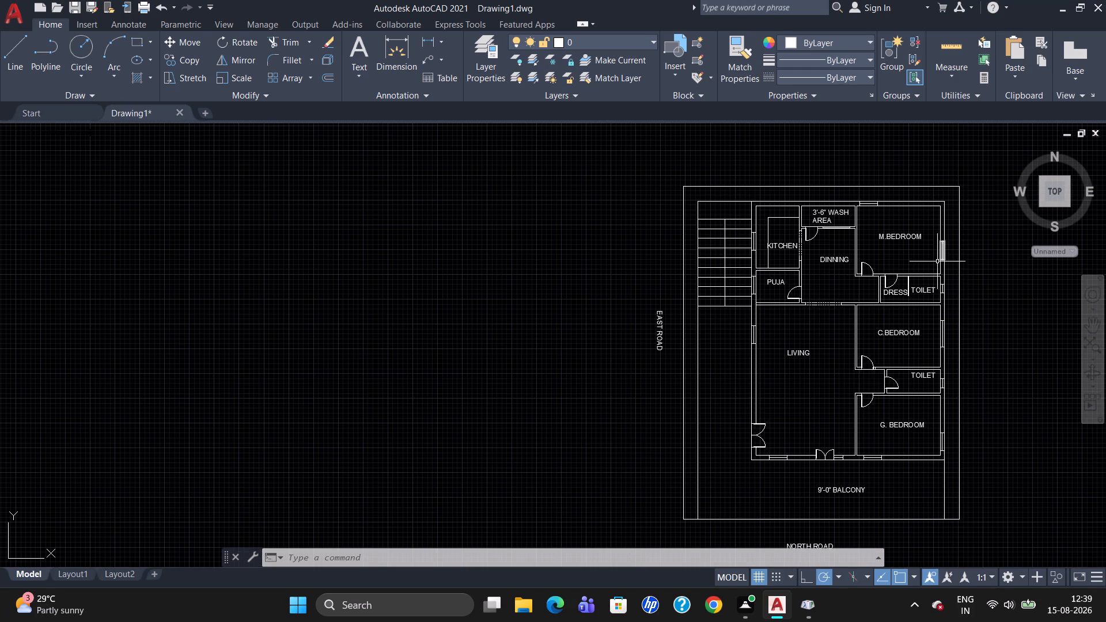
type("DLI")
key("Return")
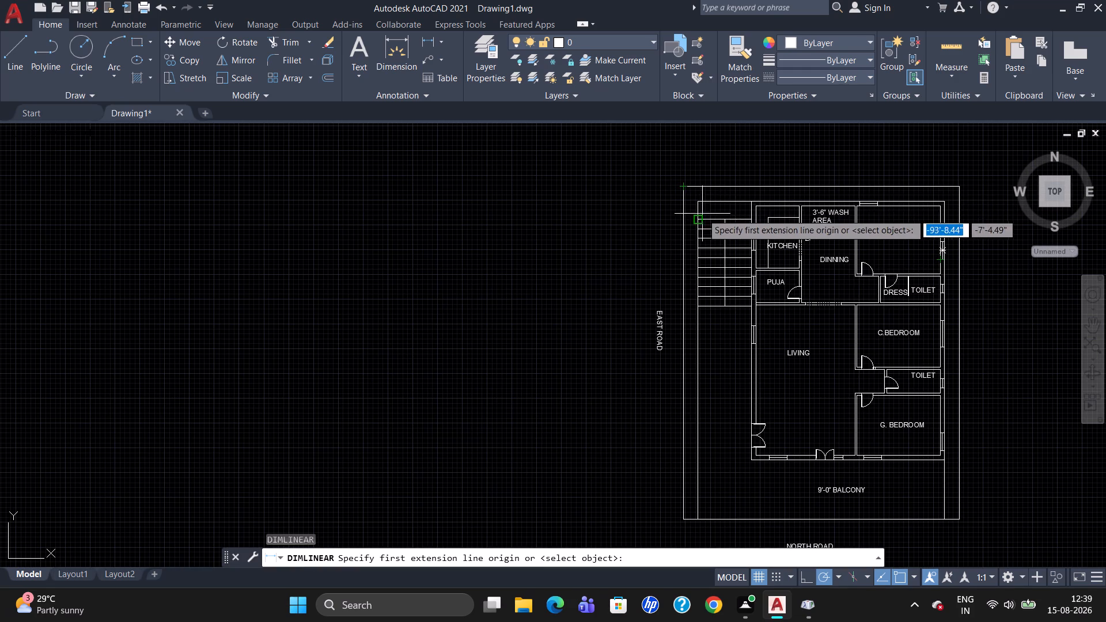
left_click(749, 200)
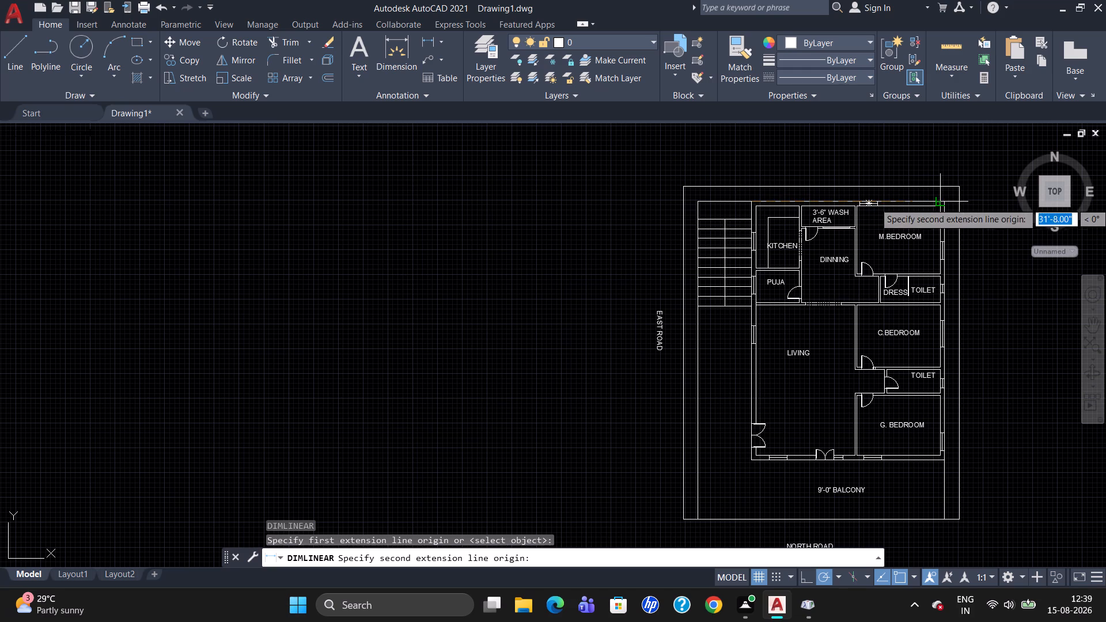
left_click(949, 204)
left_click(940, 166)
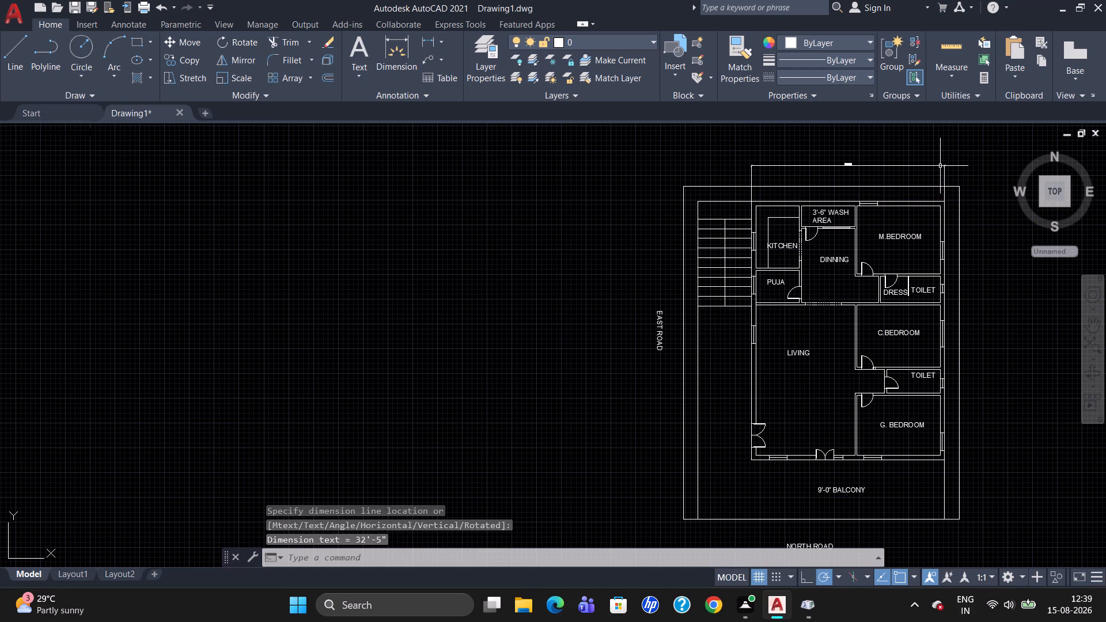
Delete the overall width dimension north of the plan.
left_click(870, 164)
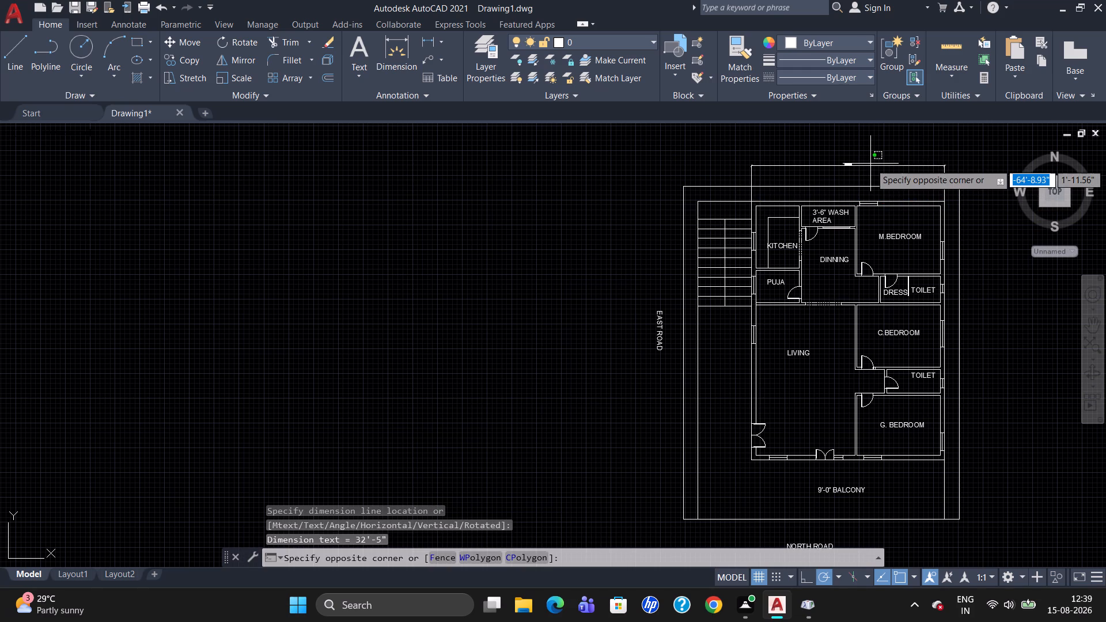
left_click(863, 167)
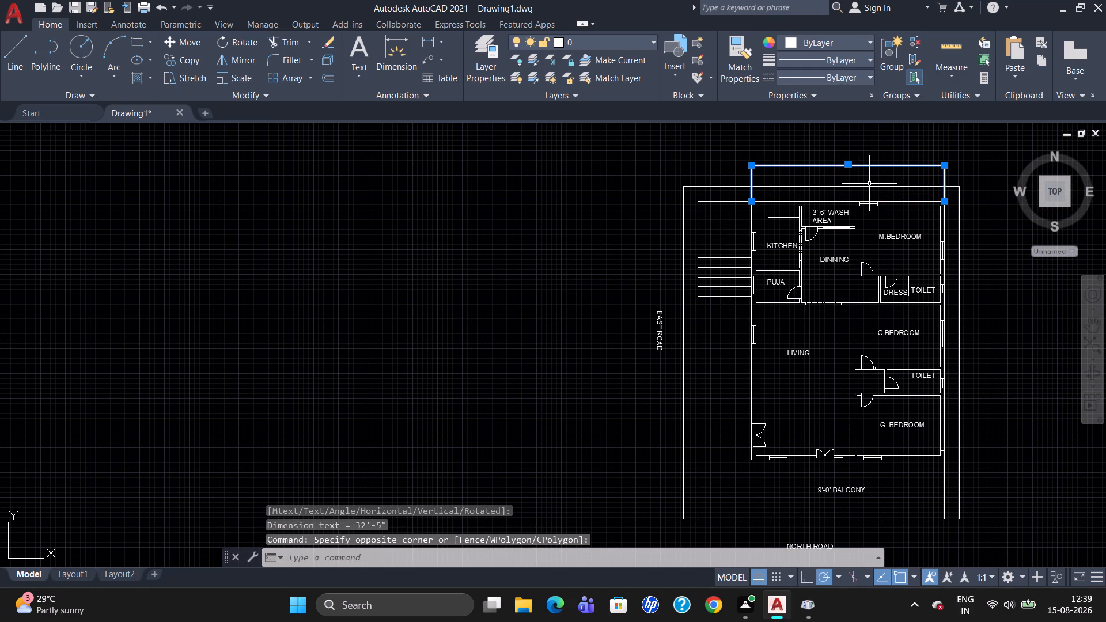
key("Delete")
Modify the ISO-25 dimension style, setting the arrow size to 10.
key("d")
key("Return")
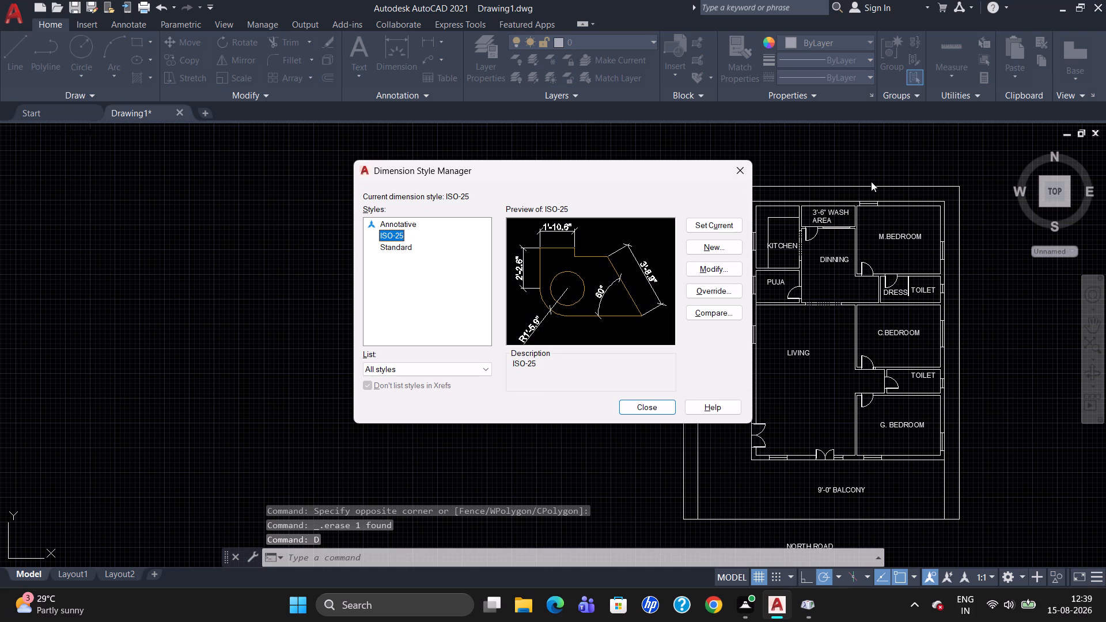
left_click(725, 271)
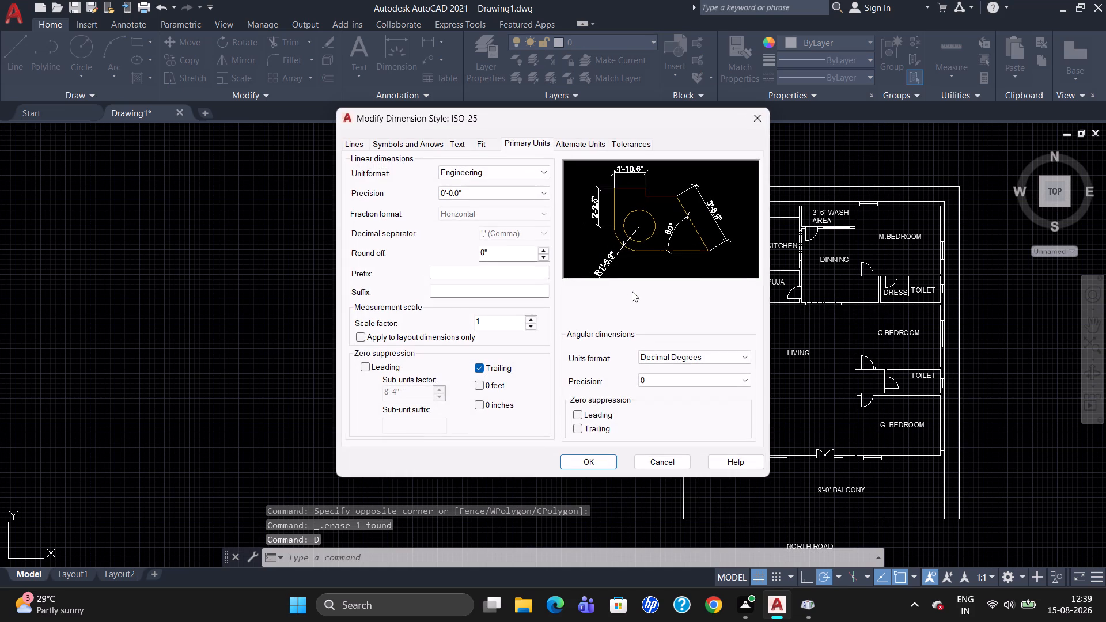
left_click(405, 144)
left_click(378, 285)
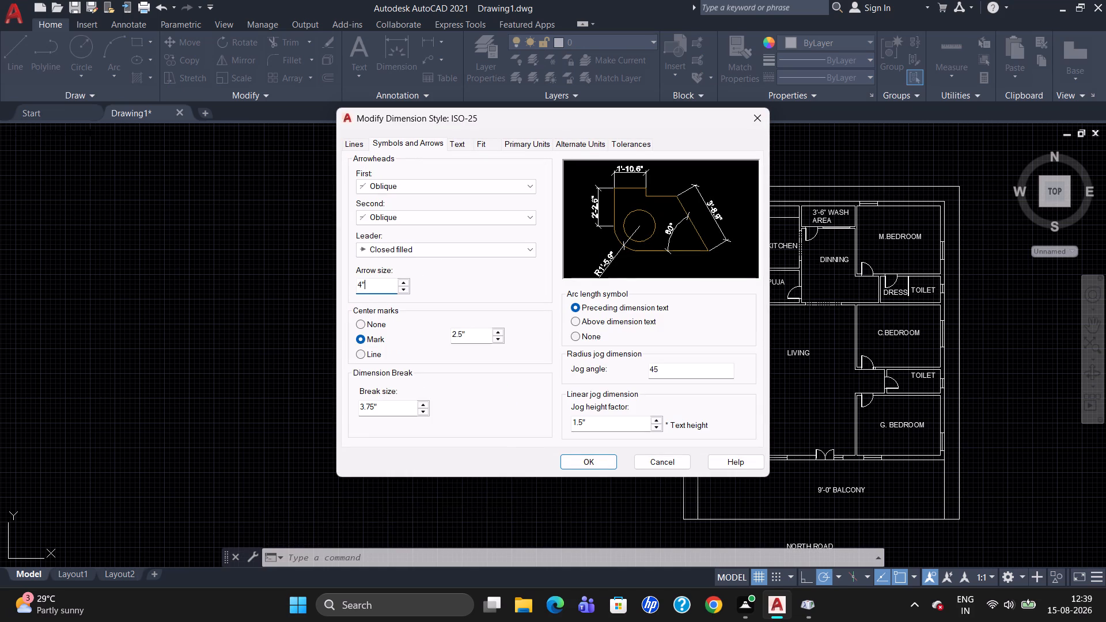
key("BackSpace")
key("BackSpace")
key("BackSpace")
type("10")
Set the ISO-25 dimension style's text height to 10, save the style, and close the style manager.
left_click(463, 143)
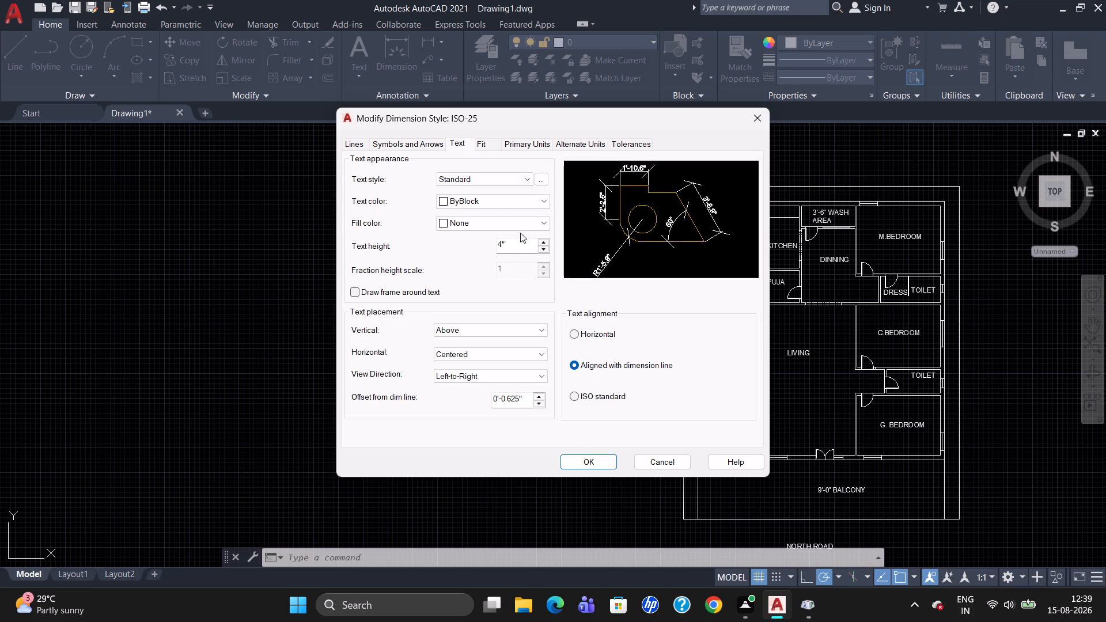
left_click_drag(521, 233, 521, 240)
left_click(521, 241)
key("BackSpace")
key("BackSpace")
key("BackSpace")
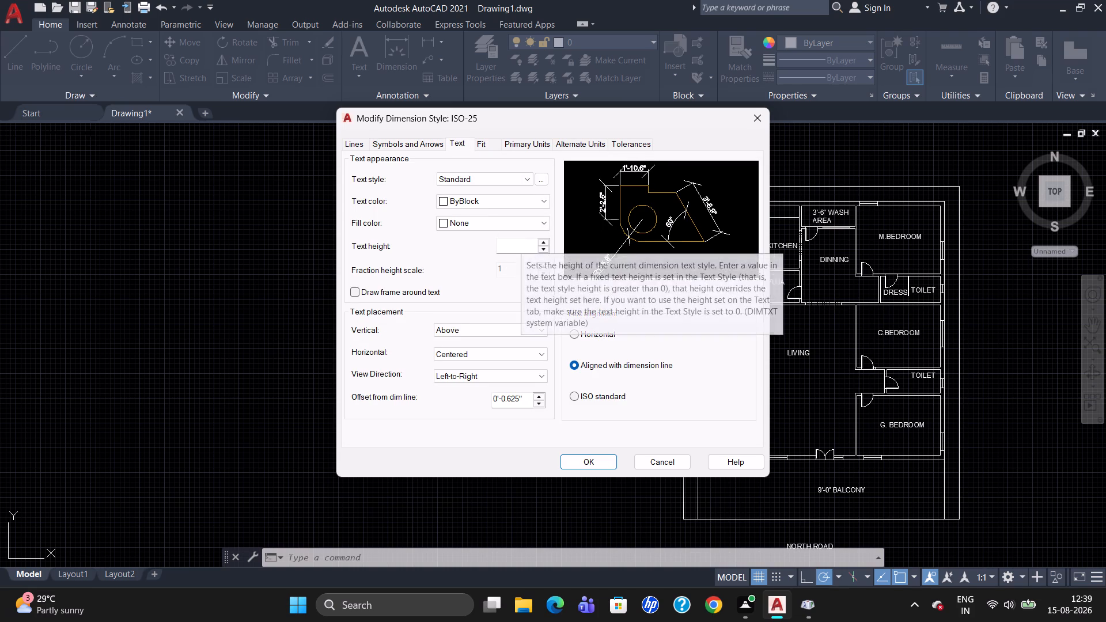
type("10")
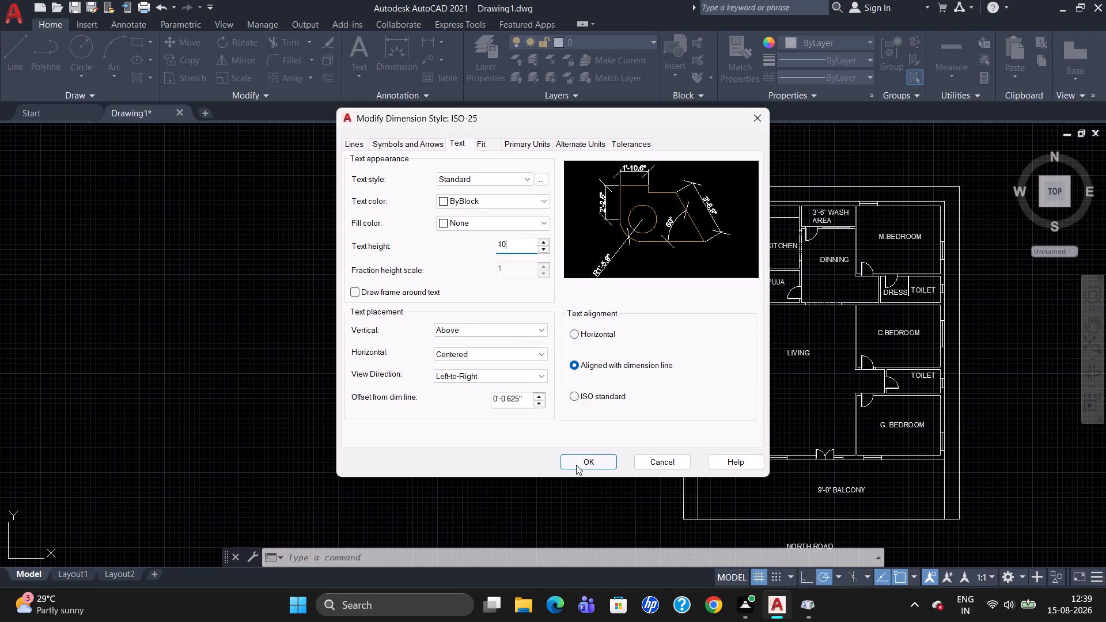
left_click(577, 465)
left_click(743, 171)
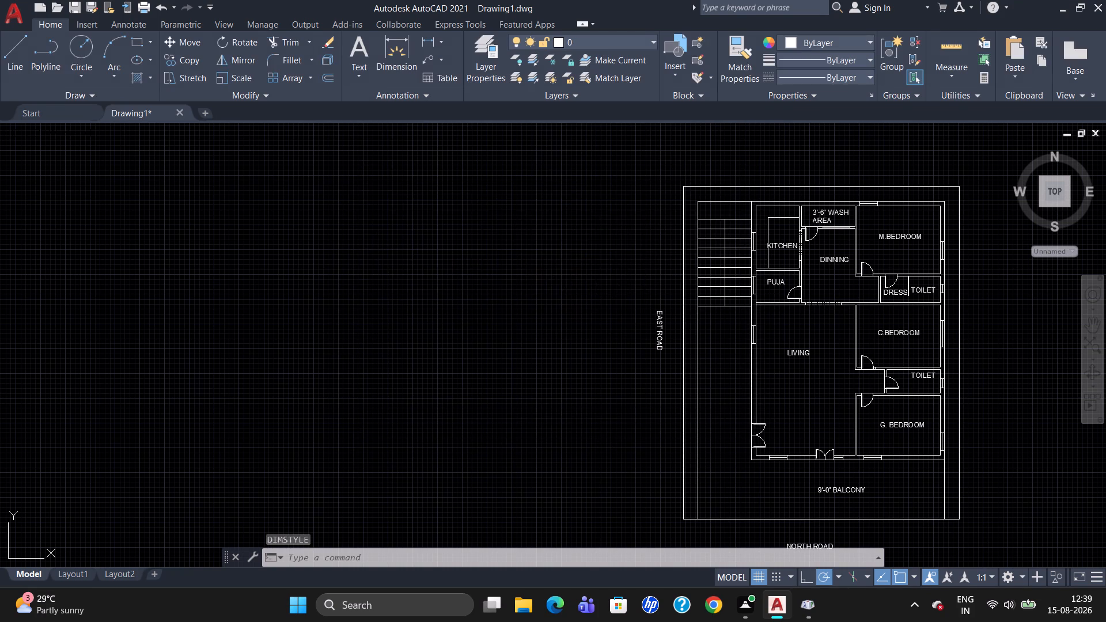
Place a linear dimension across the full outer width of the house, north of the plot boundary.
type("DLI")
key("Return")
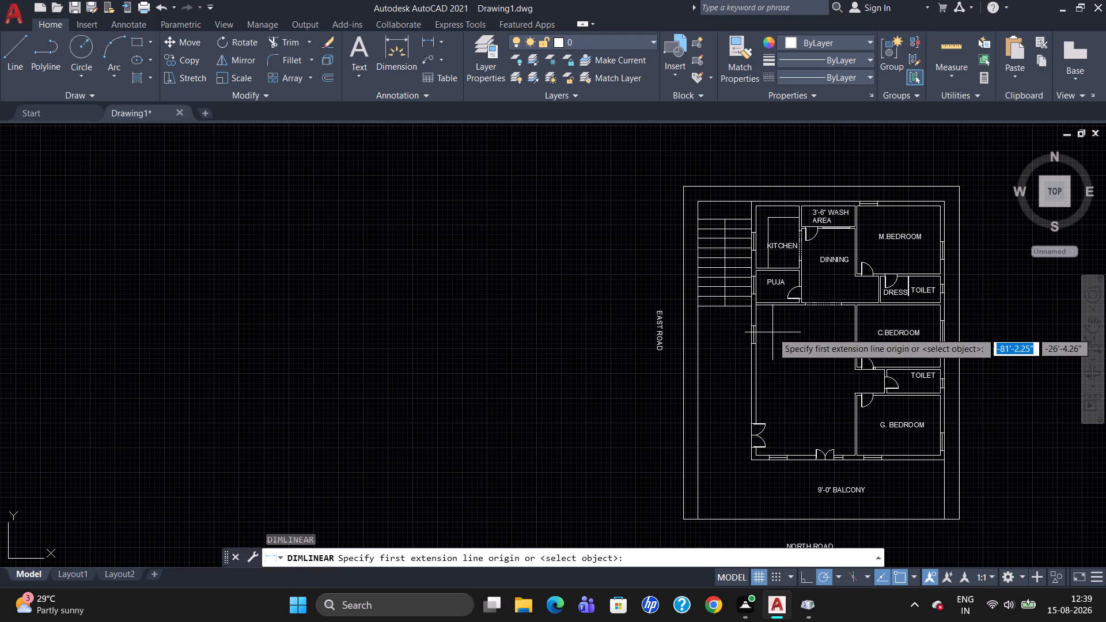
left_click(749, 203)
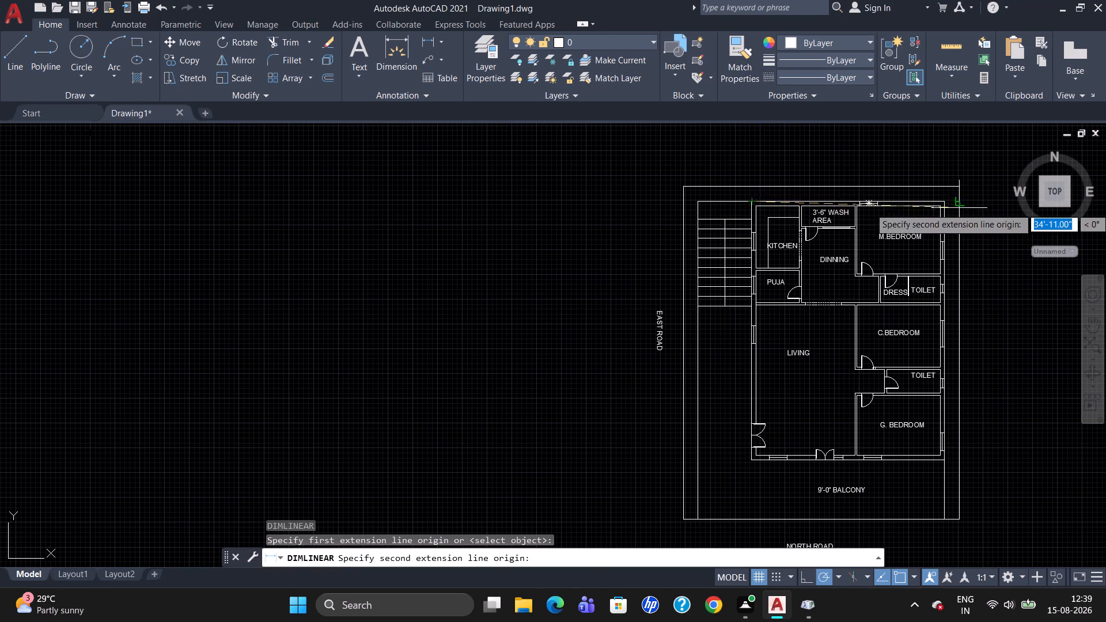
left_click(944, 199)
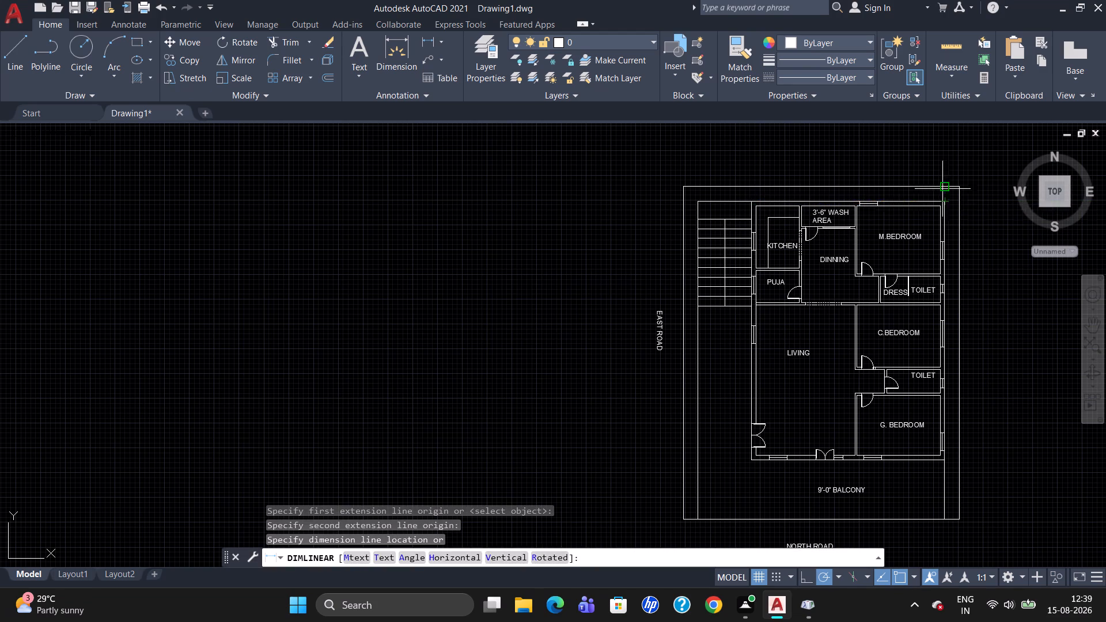
left_click(937, 169)
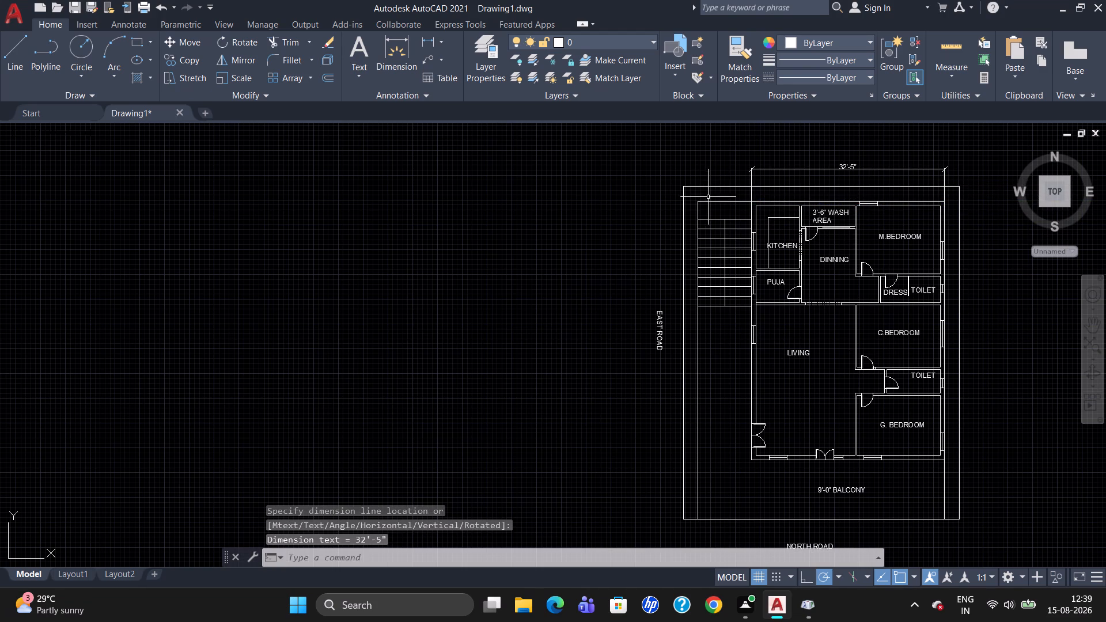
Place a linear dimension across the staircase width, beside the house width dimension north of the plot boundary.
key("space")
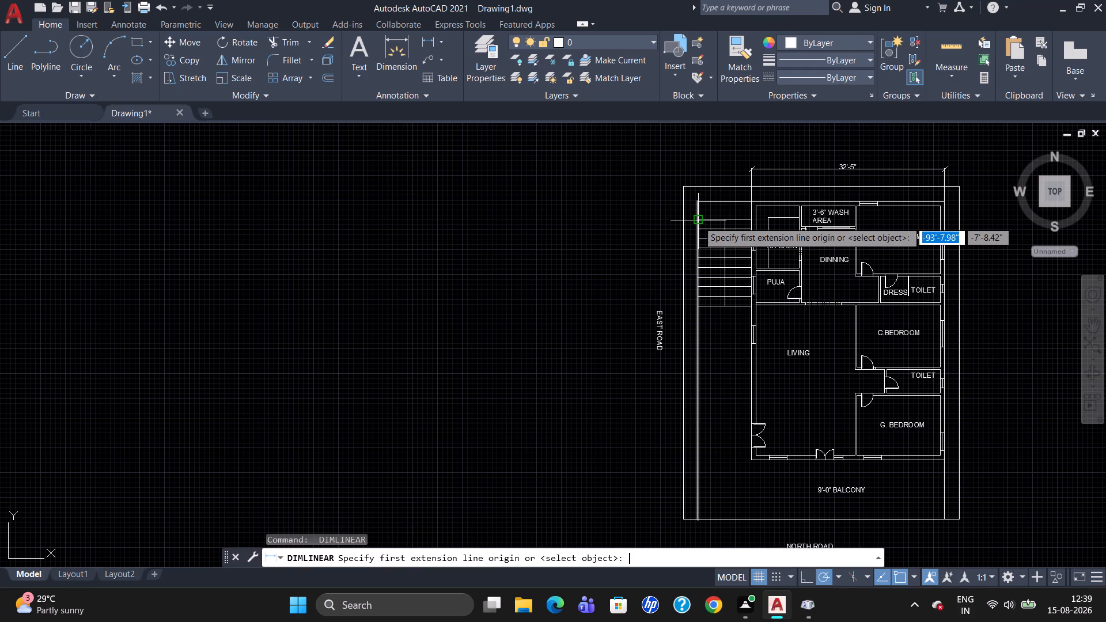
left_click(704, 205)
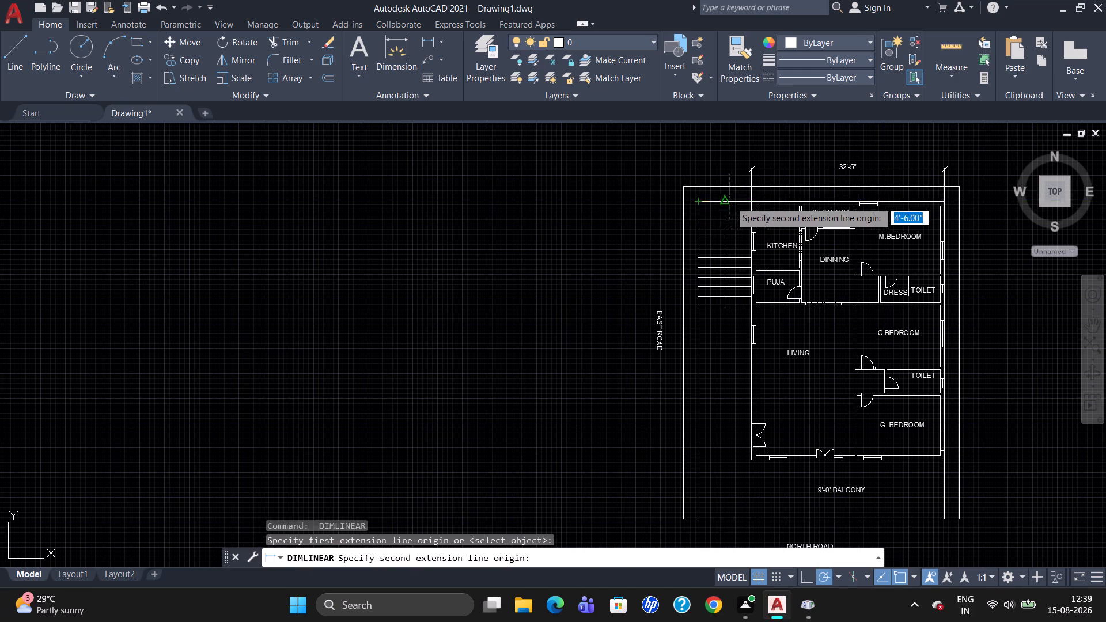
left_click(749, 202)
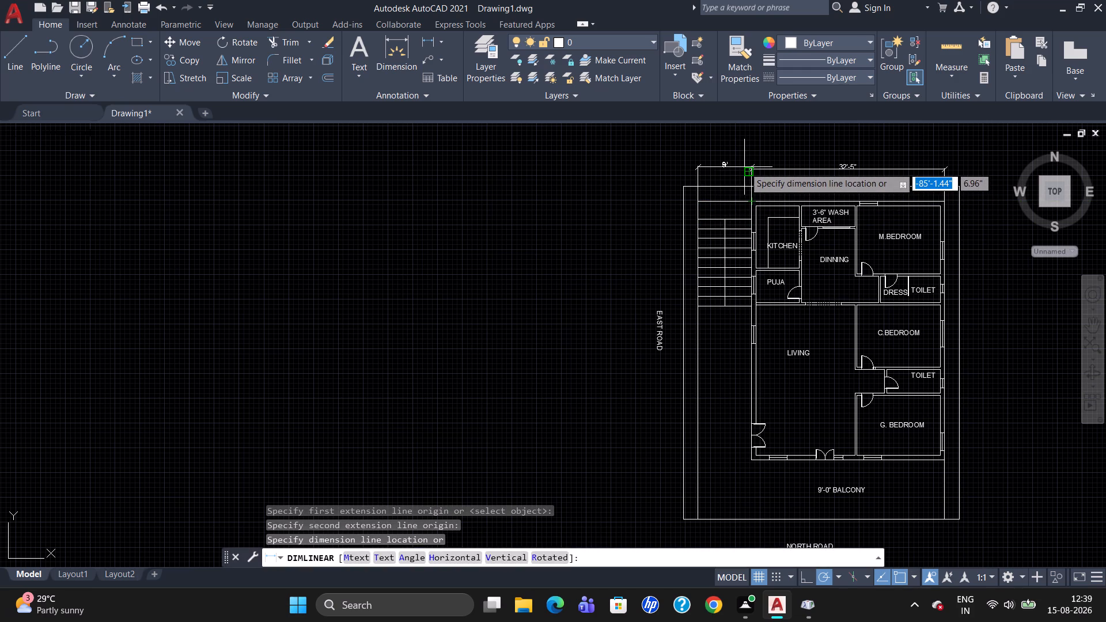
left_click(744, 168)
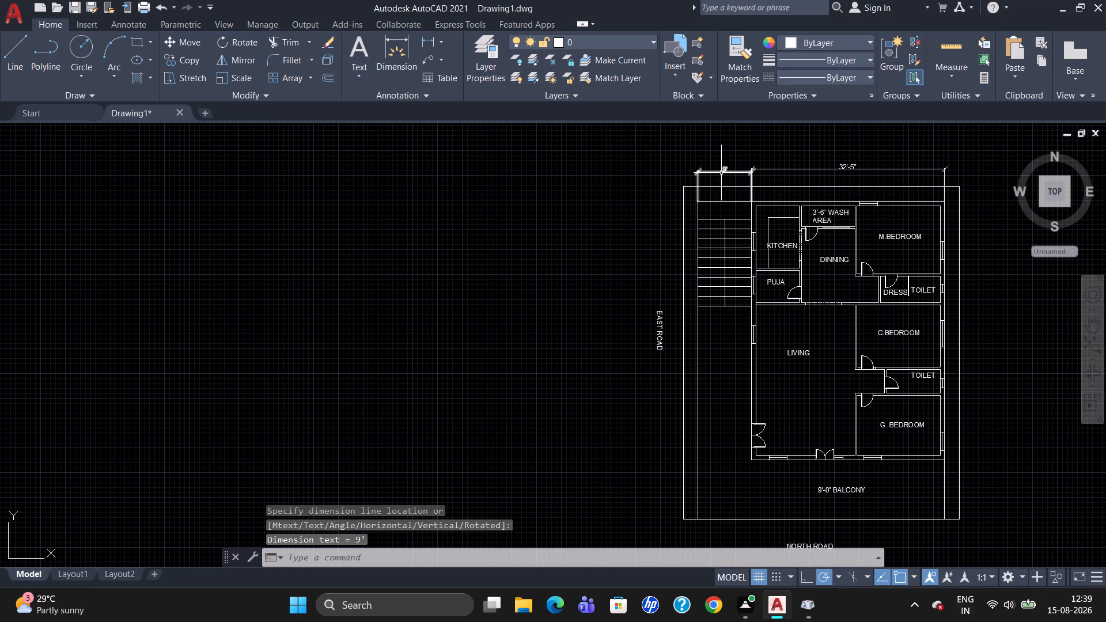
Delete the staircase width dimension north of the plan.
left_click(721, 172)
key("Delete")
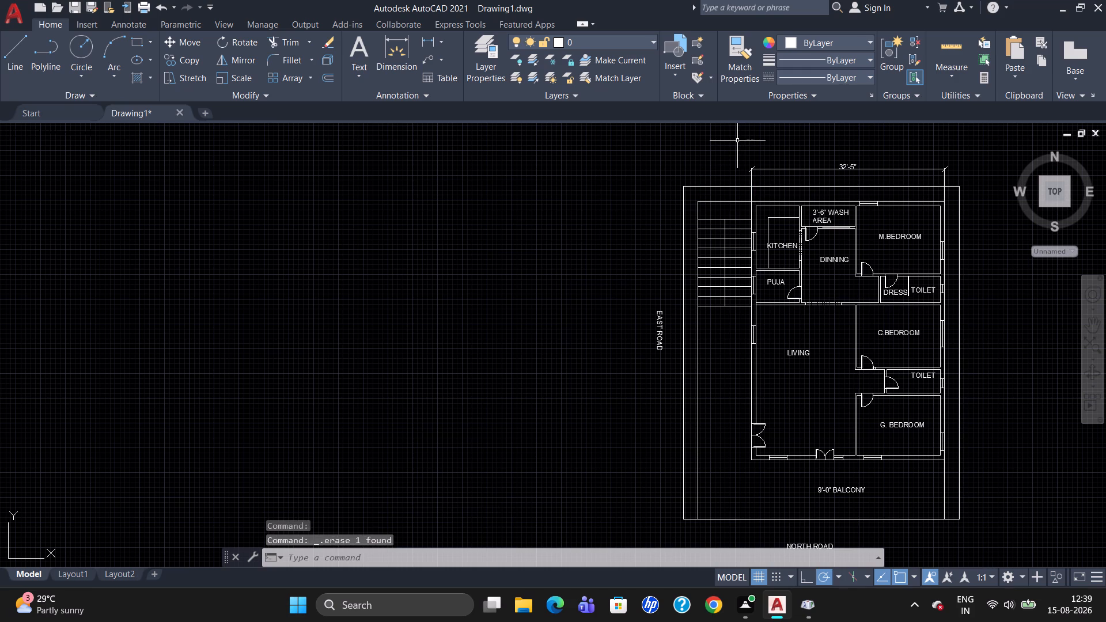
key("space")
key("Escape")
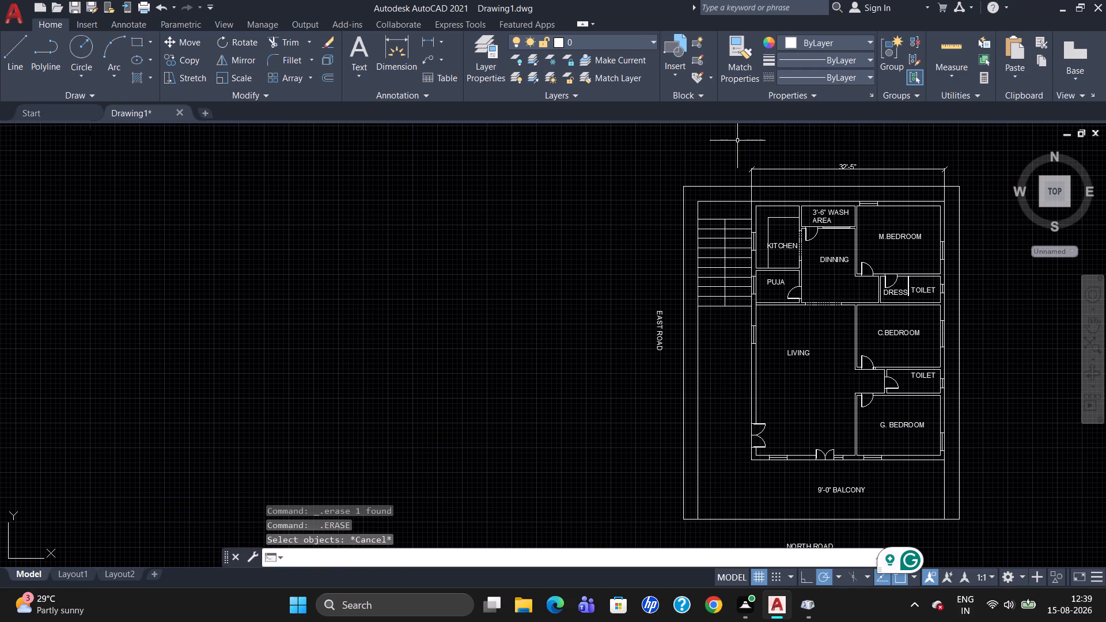
Place a linear dimension across the staircase width, in line with the house width dimension.
type("DLI")
key("Return")
scroll(703, 175, "up", 1)
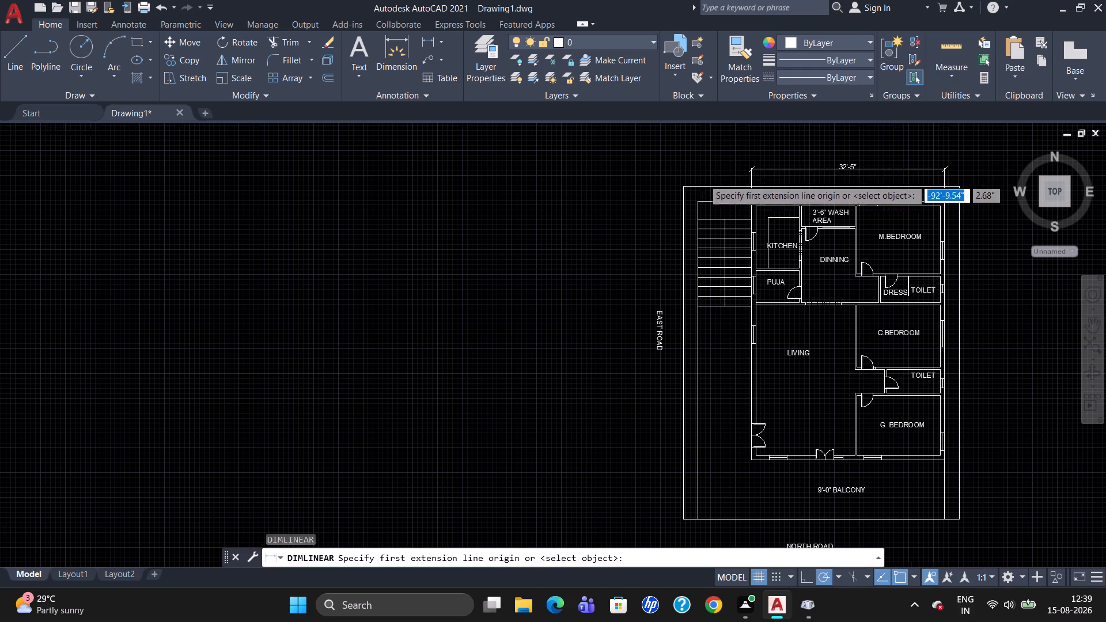
left_click(694, 220)
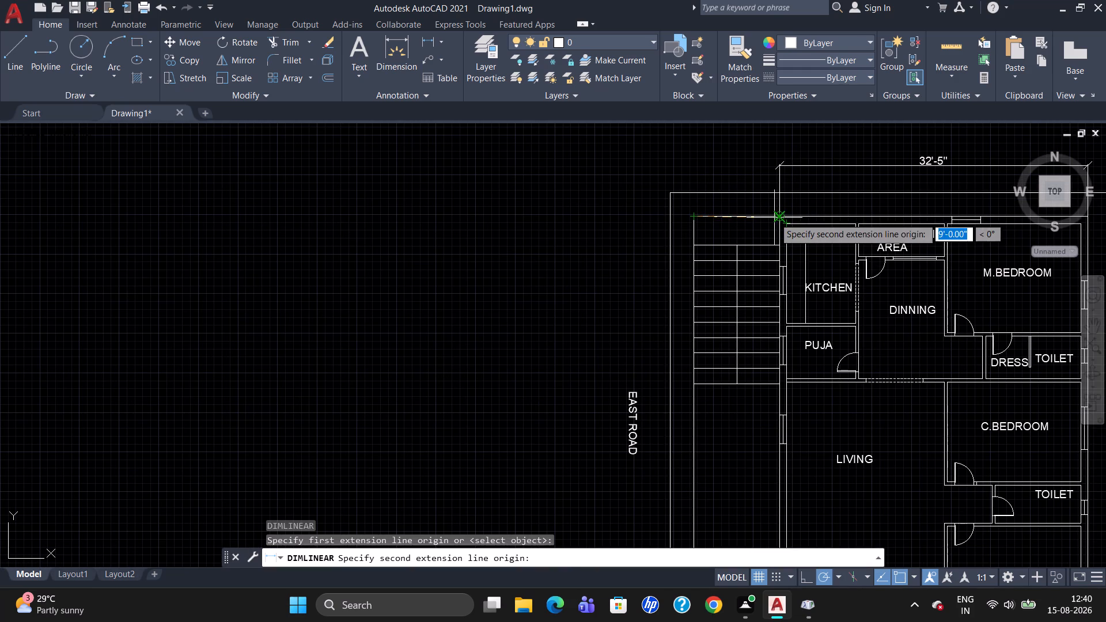
left_click(774, 217)
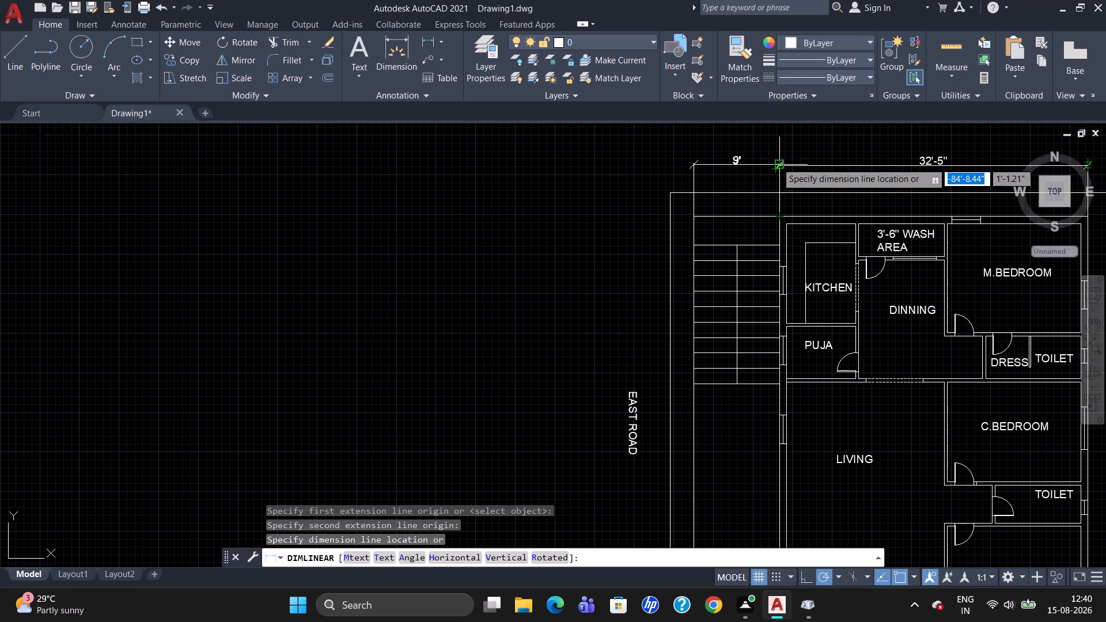
left_click(776, 163)
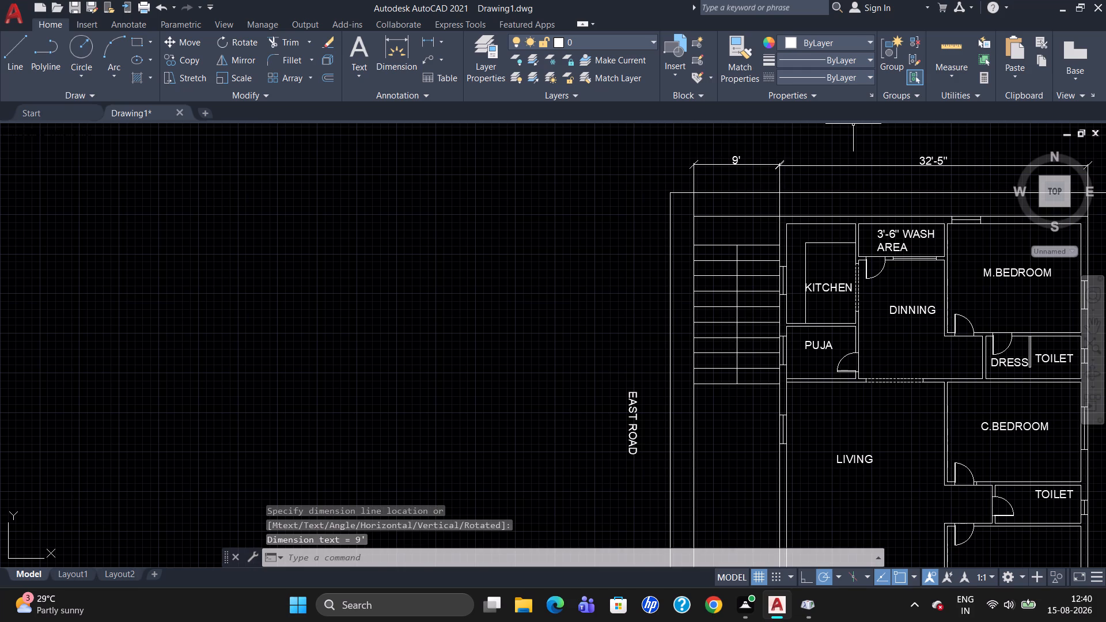
key("Escape")
Place a vertical linear dimension along the full outer length of the house, outside the plot boundary beside the bedrooms.
scroll(863, 122, "down", 3)
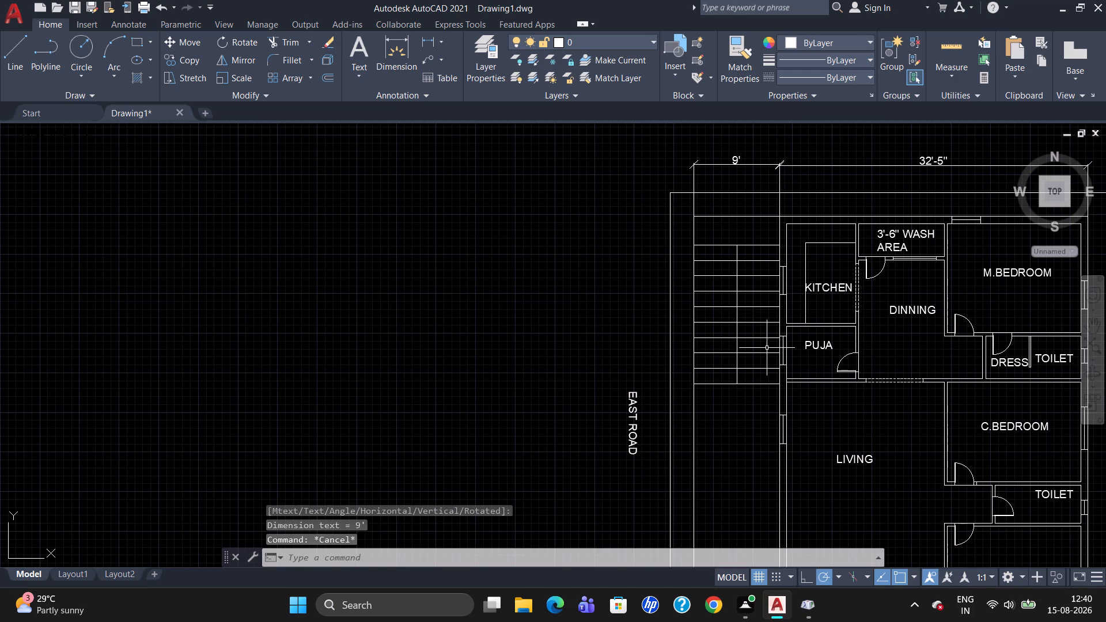
scroll(811, 342, "down", 3)
scroll(880, 407, "up", 2)
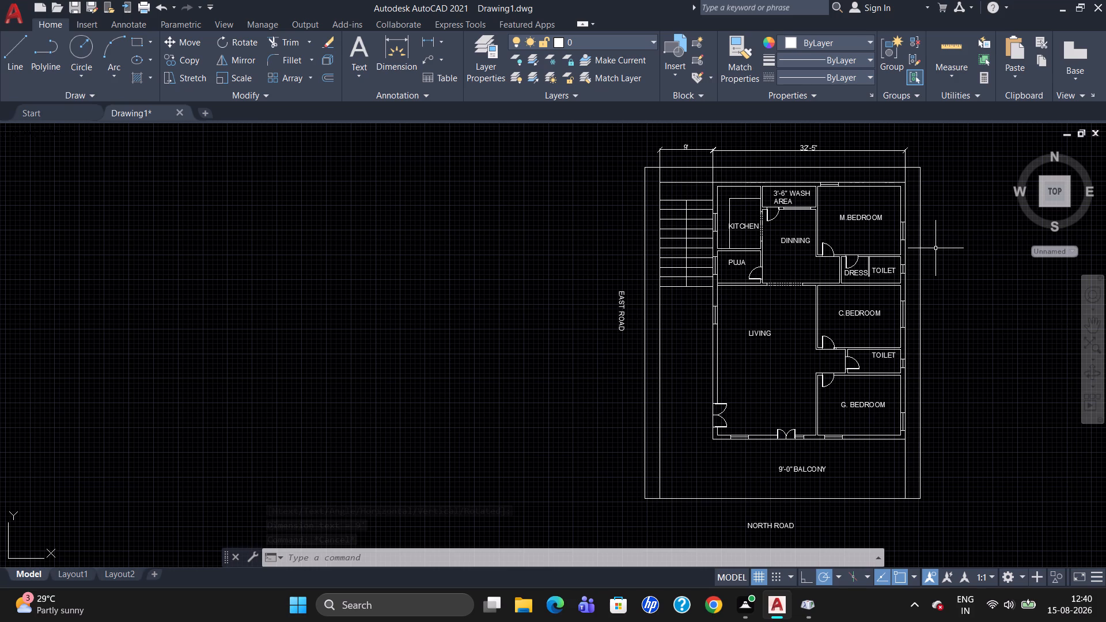
type("DLI")
key("Return")
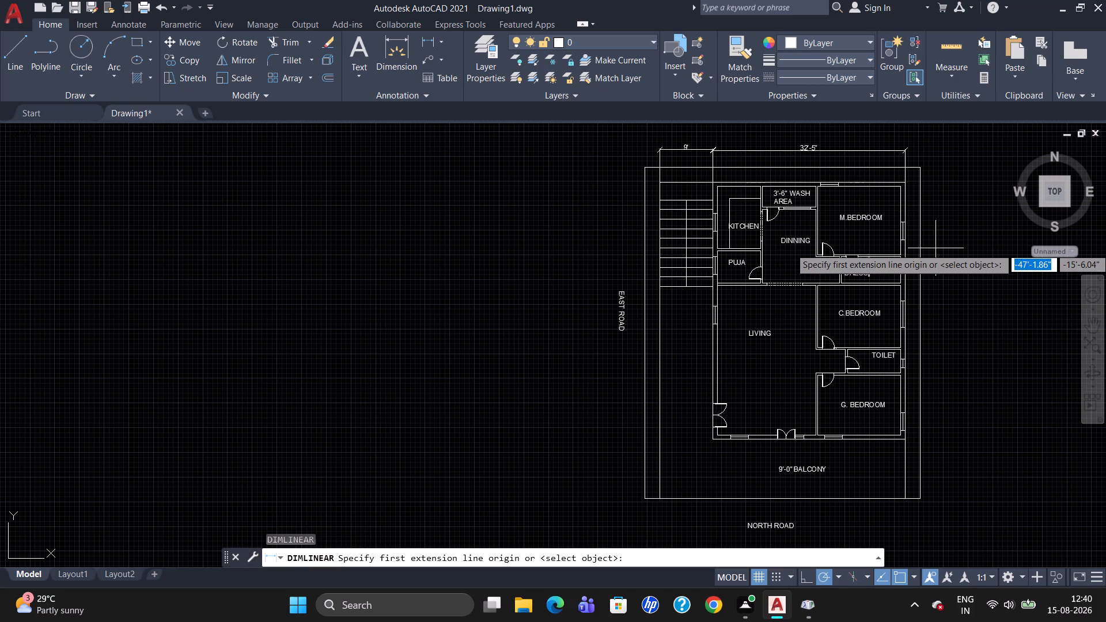
left_click(905, 185)
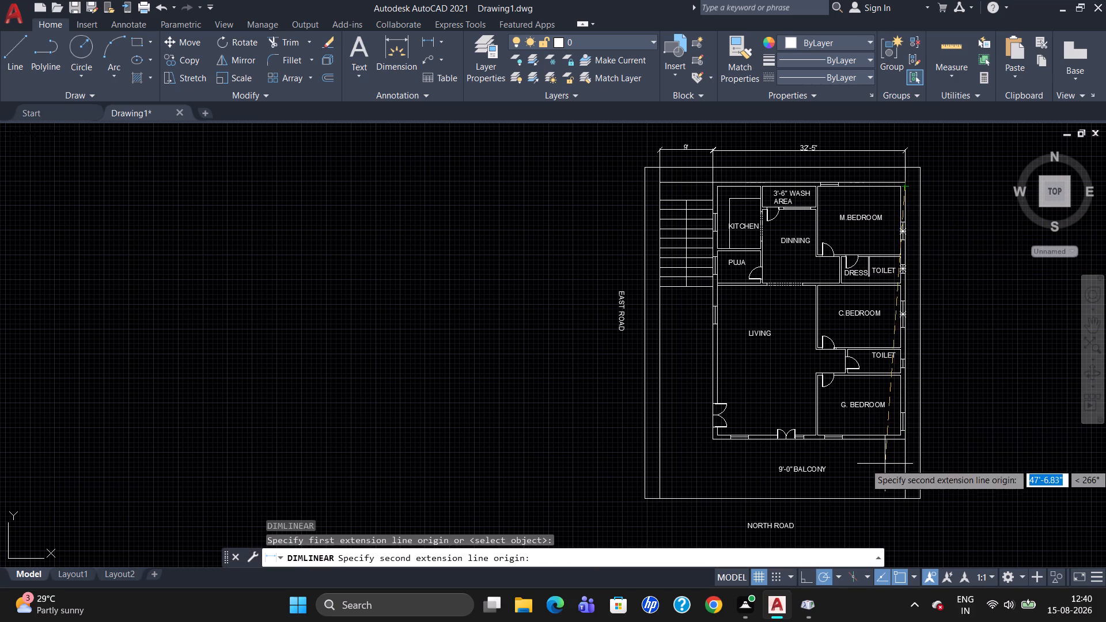
left_click(908, 440)
left_click(940, 427)
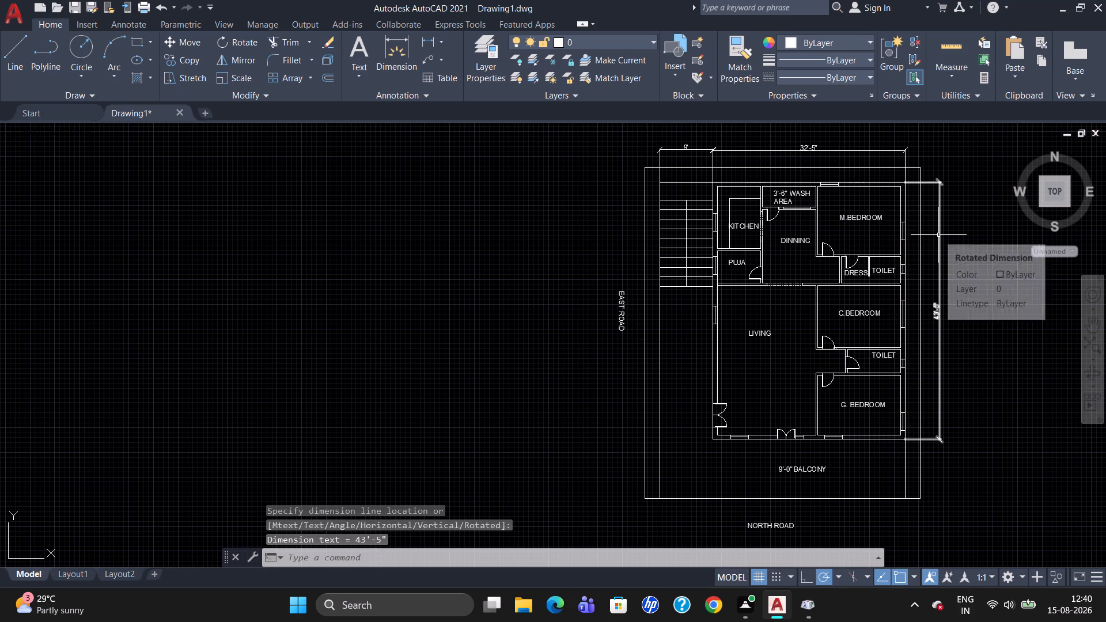
Dimension the setback between the northern plot boundary and the house, in line with the house length dimension.
type("DLI")
key("Return")
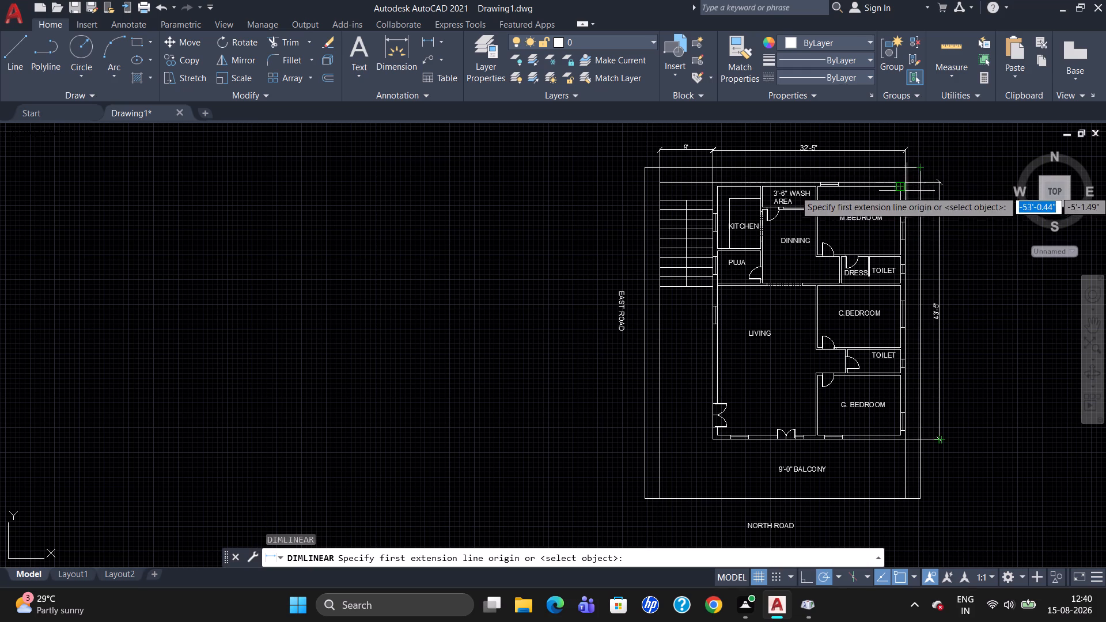
left_click(921, 171)
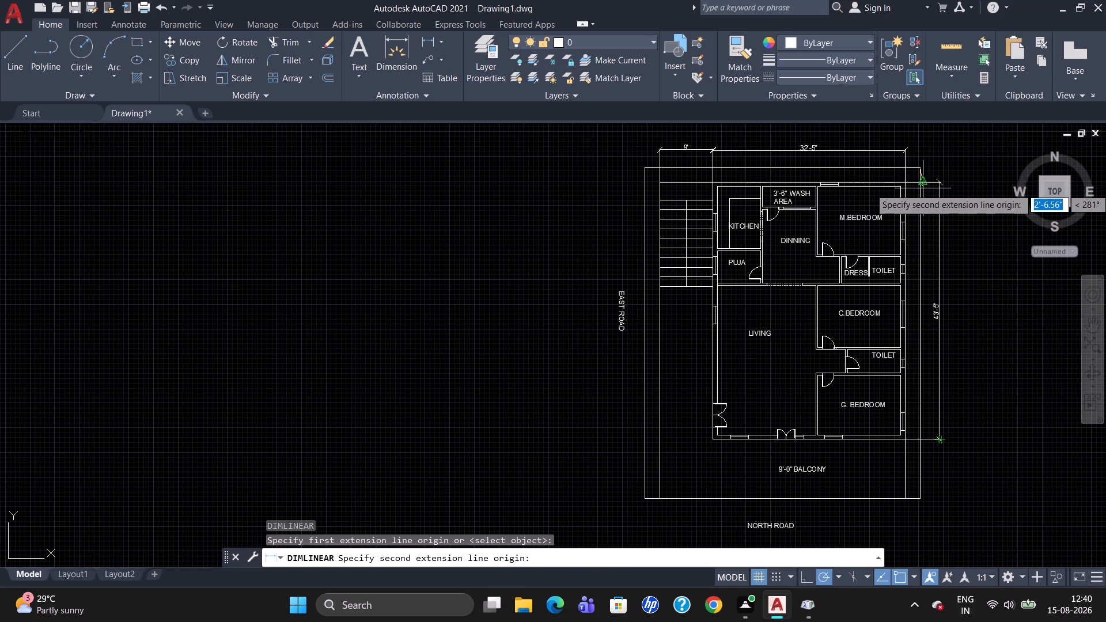
left_click(919, 189)
left_click(939, 189)
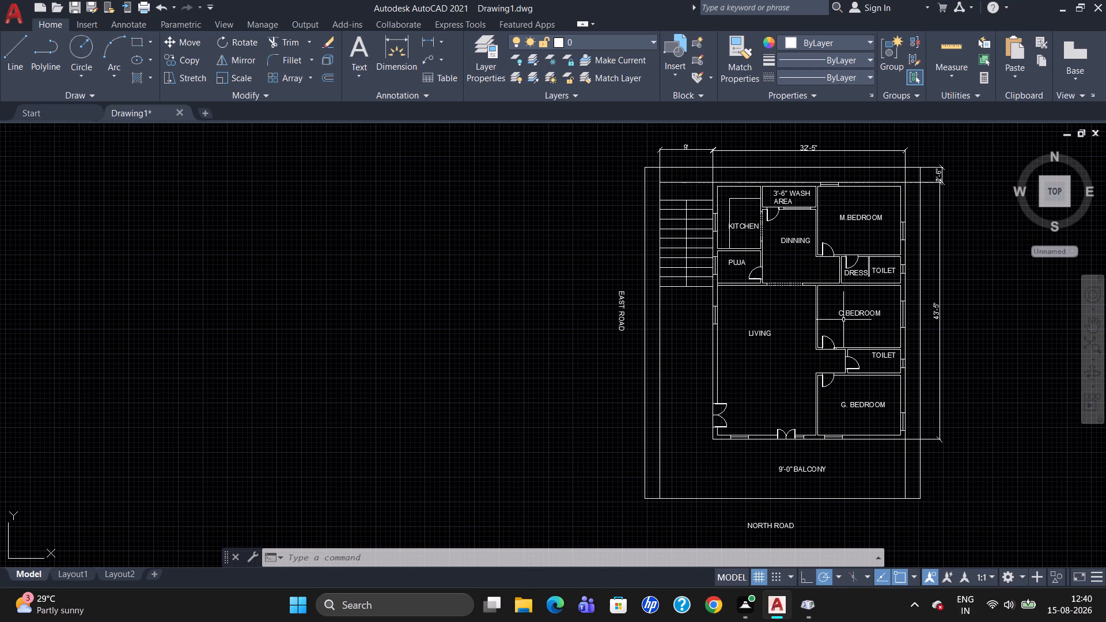
Measure the living room's dimensions and area with Quick Measure.
left_click(947, 66)
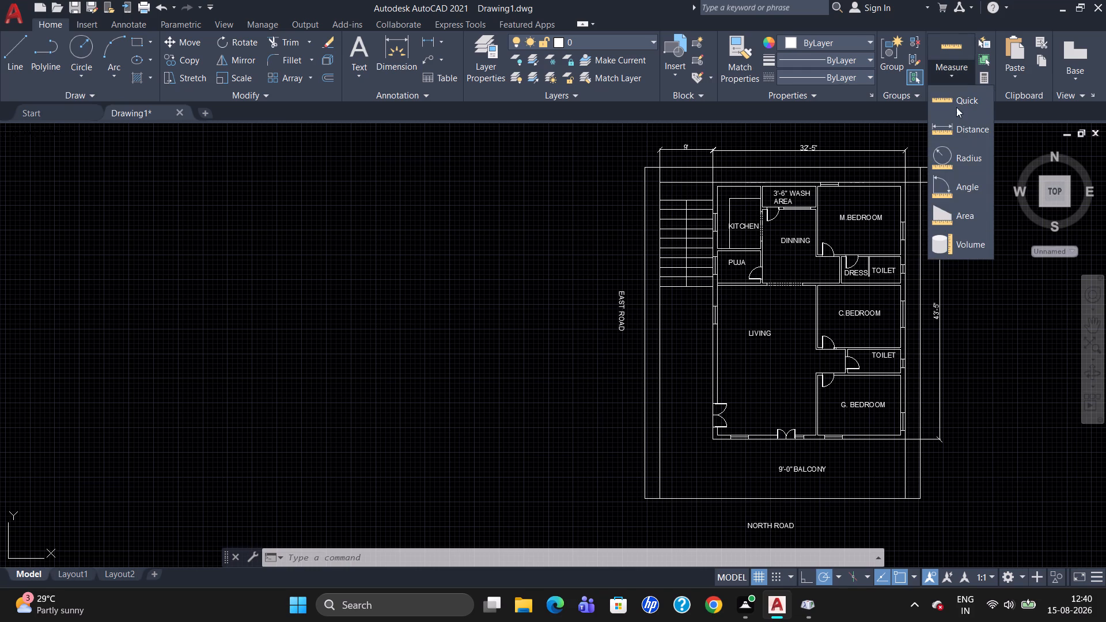
left_click(956, 104)
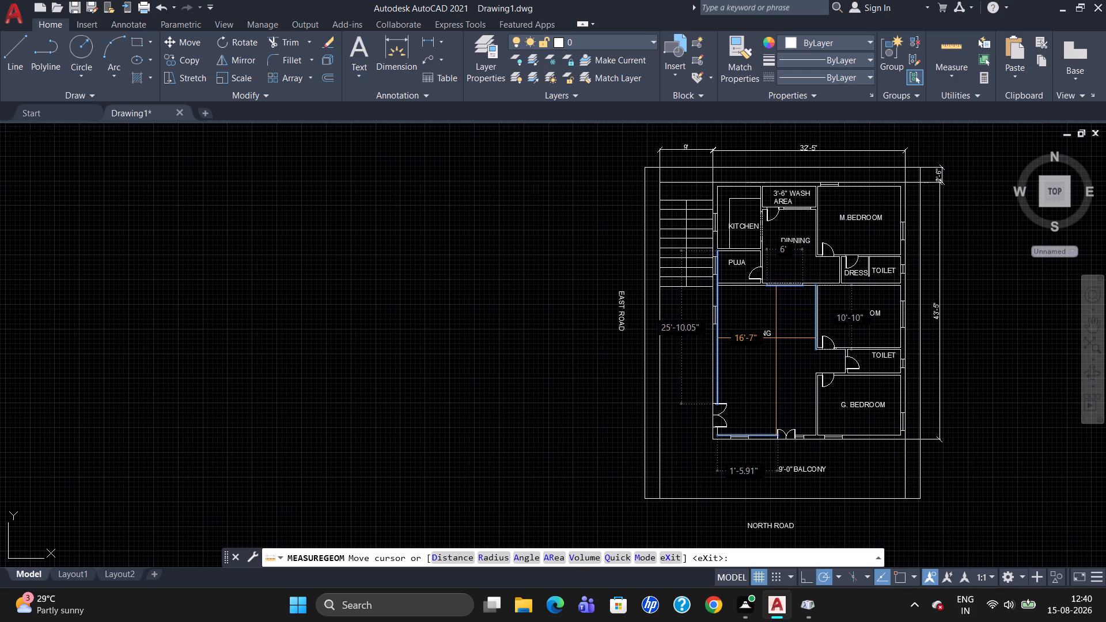
left_click(776, 338)
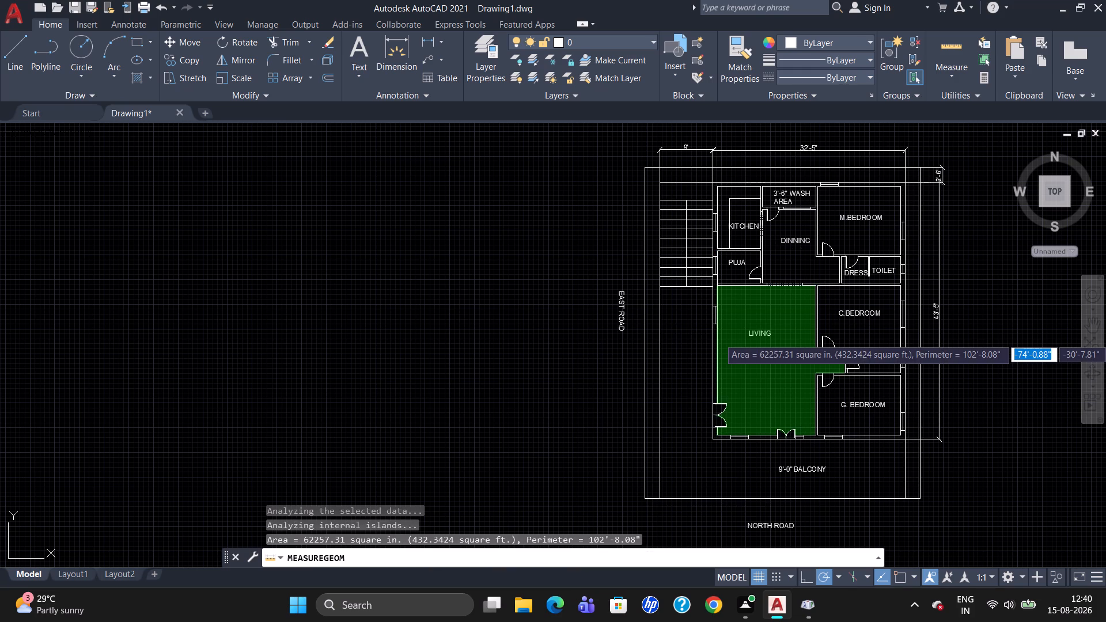
key("Escape")
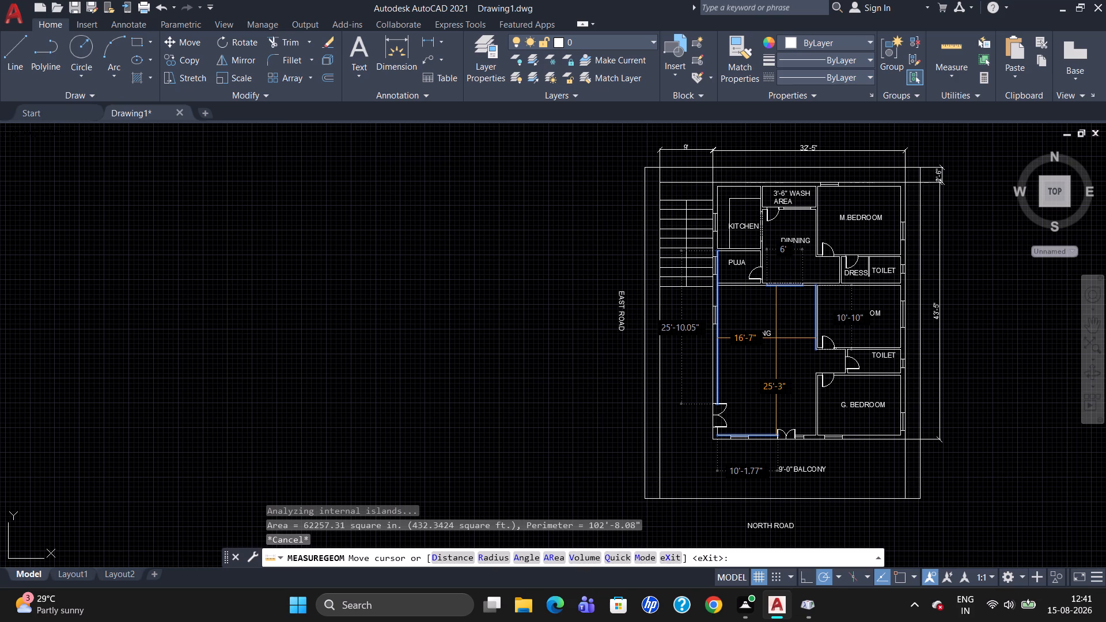
key("Escape")
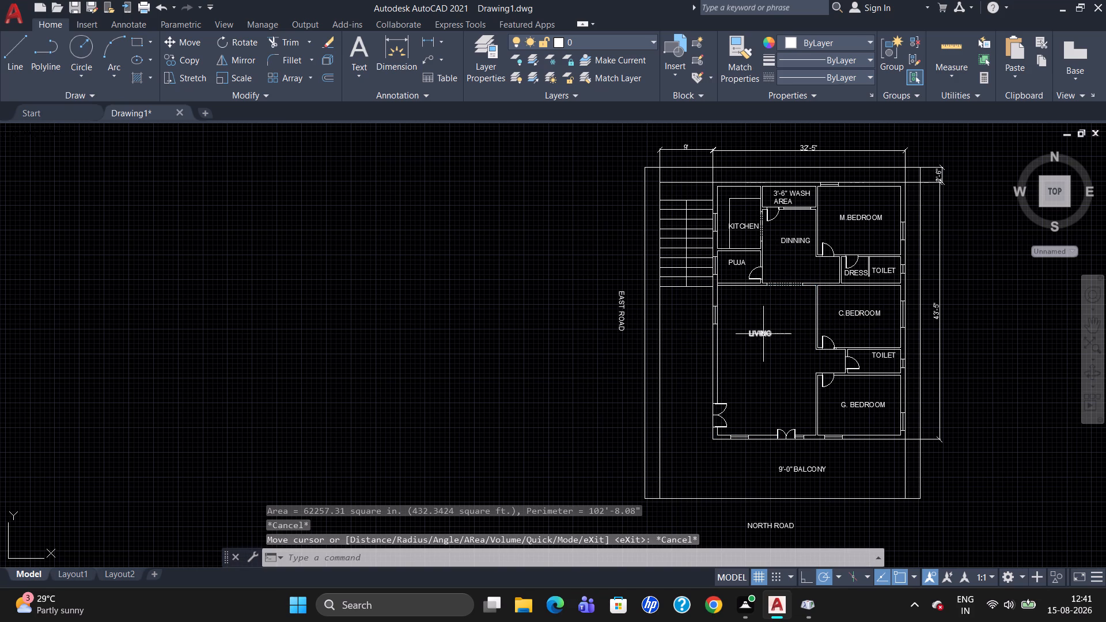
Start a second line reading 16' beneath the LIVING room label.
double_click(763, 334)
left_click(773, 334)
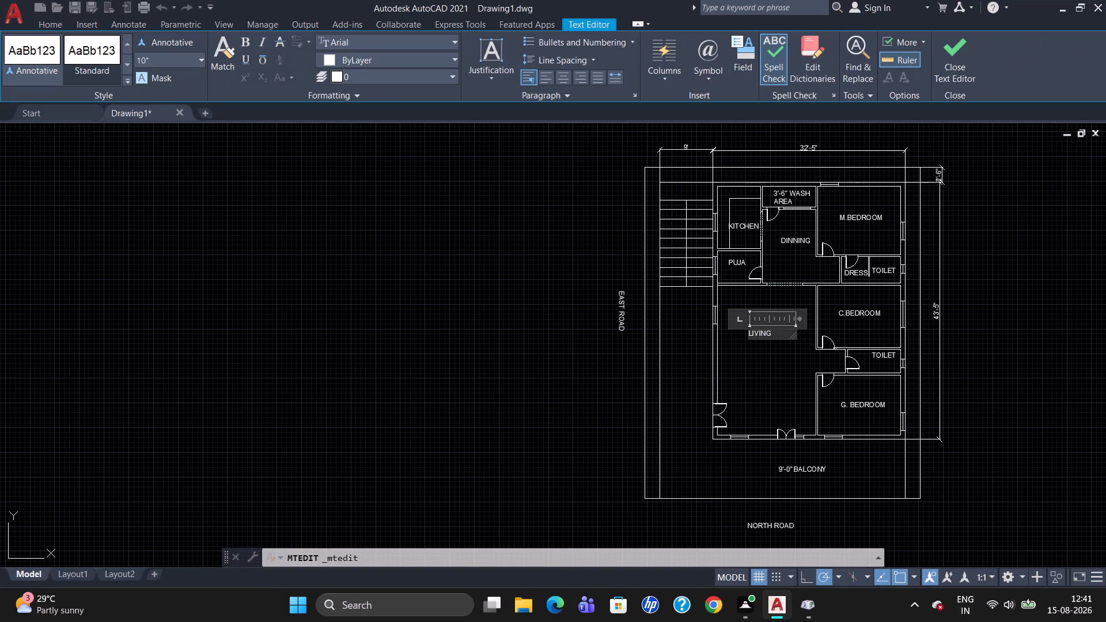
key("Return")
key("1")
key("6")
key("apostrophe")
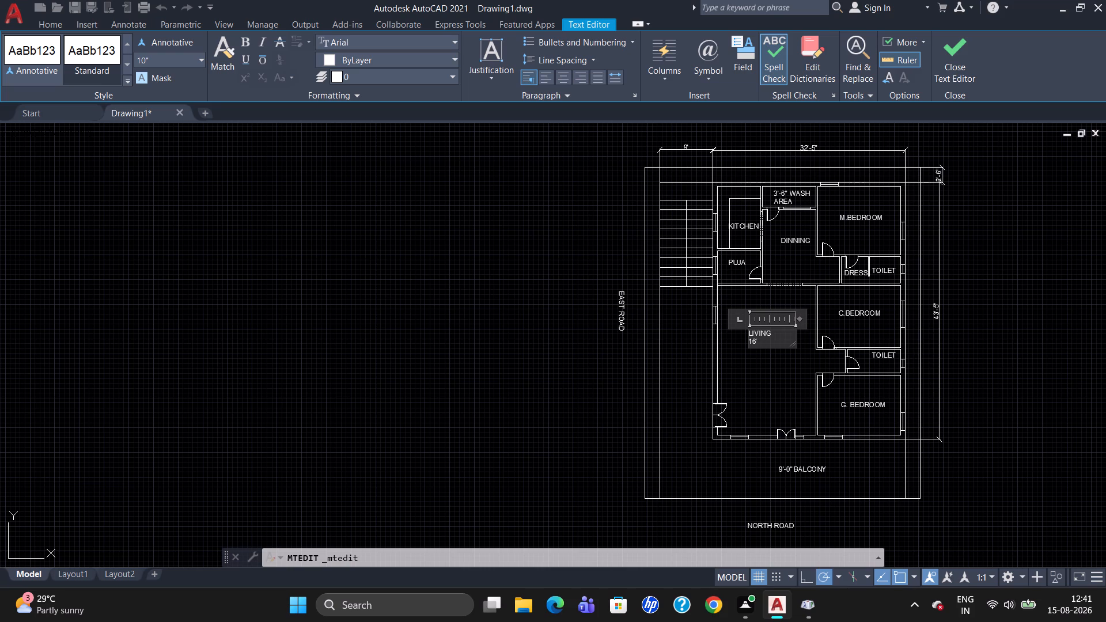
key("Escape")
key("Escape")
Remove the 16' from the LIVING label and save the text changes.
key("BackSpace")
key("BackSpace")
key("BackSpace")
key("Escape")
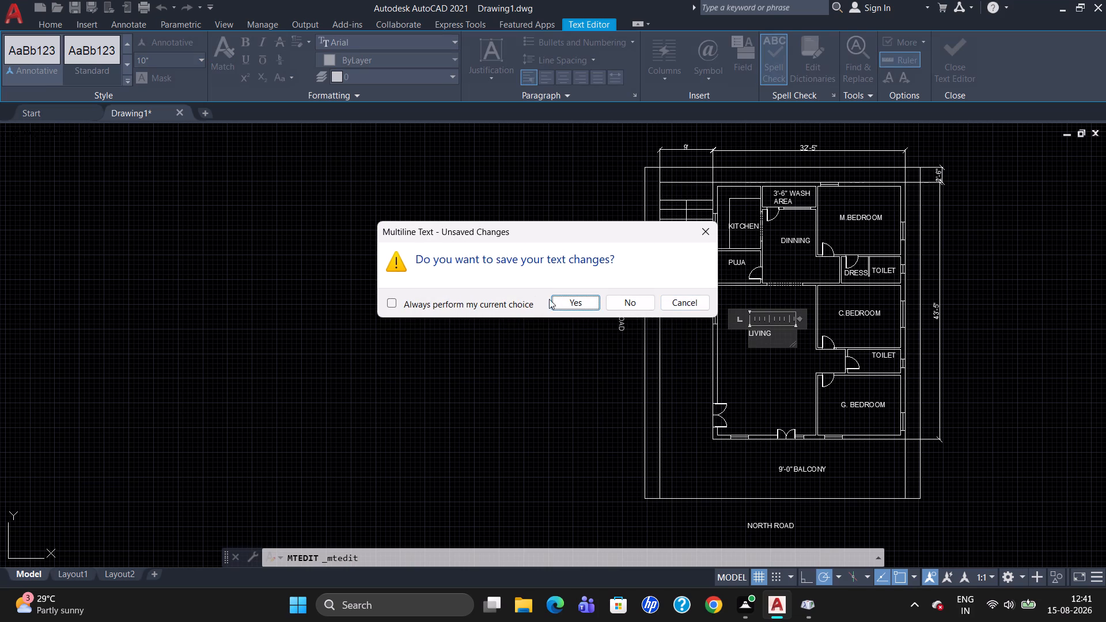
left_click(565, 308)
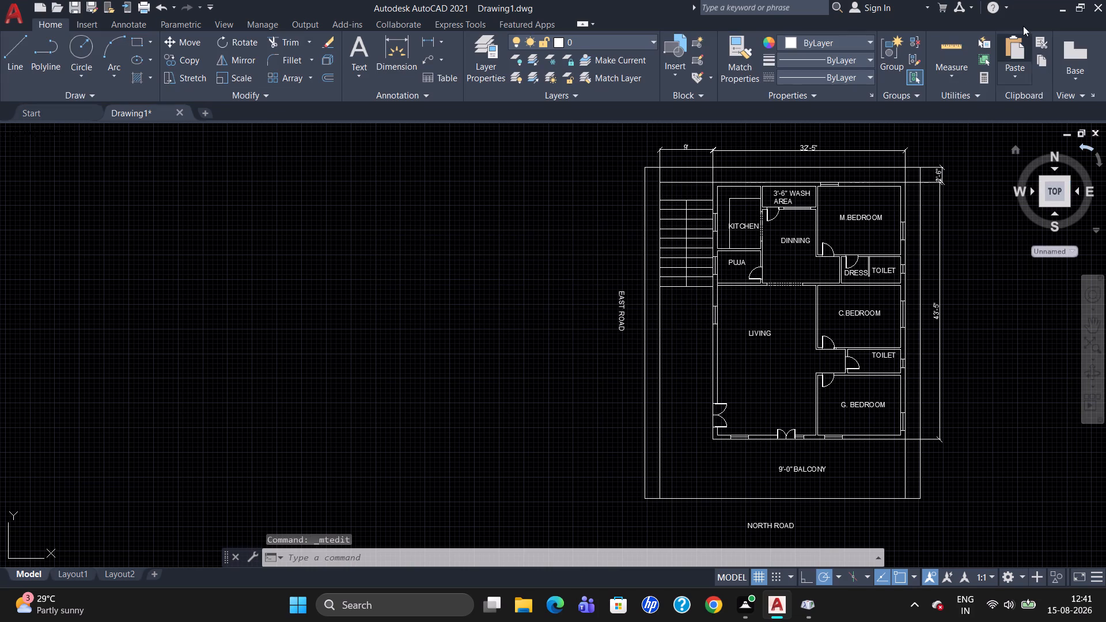
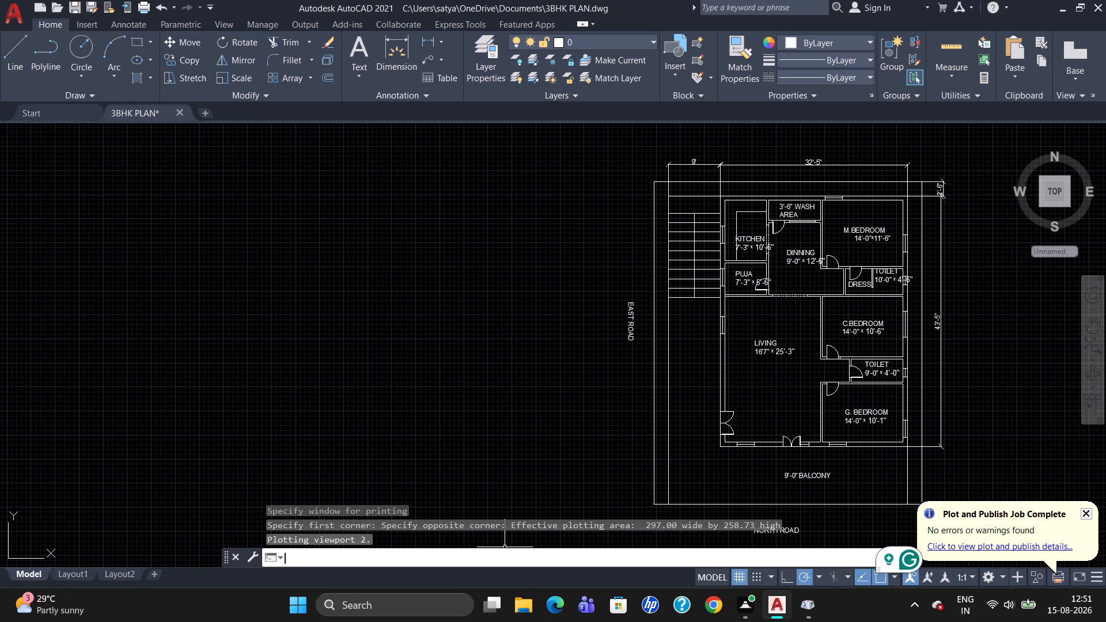
Look up the drawing's log file path with the LOGFILENAME system variable and dismiss the plot notification.
type("LOF")
key("BackSpace")
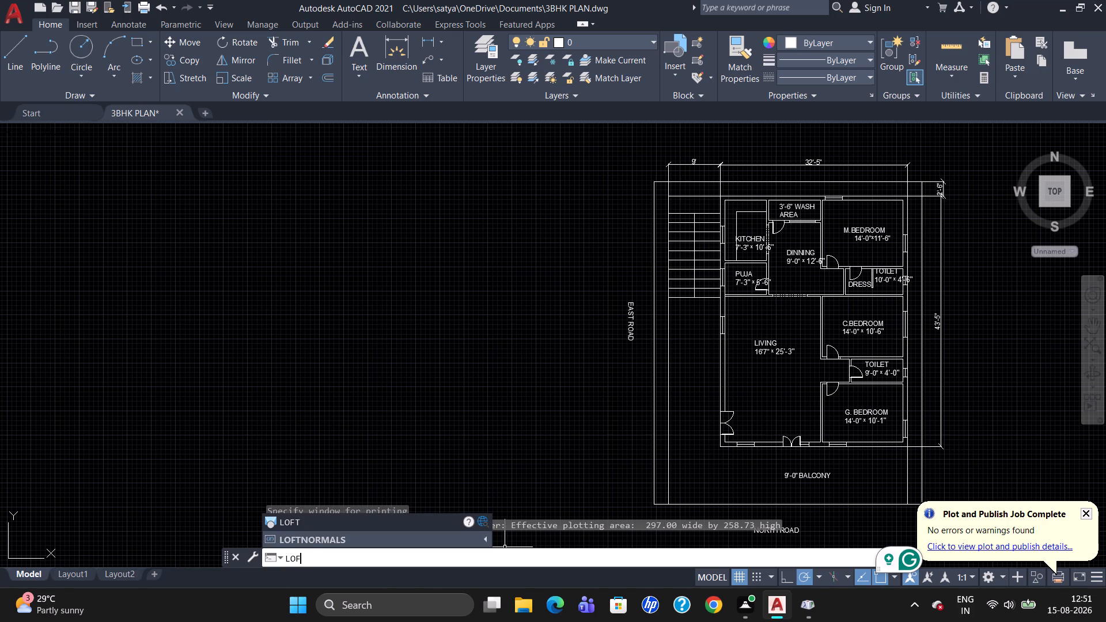
key("g")
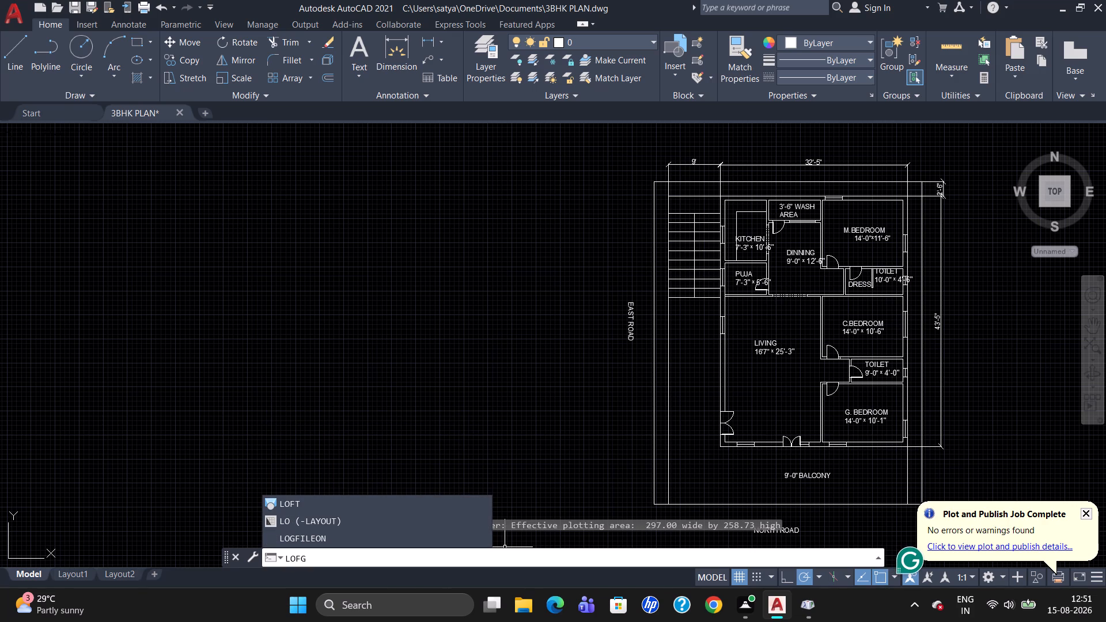
key("BackSpace")
key("BackSpace")
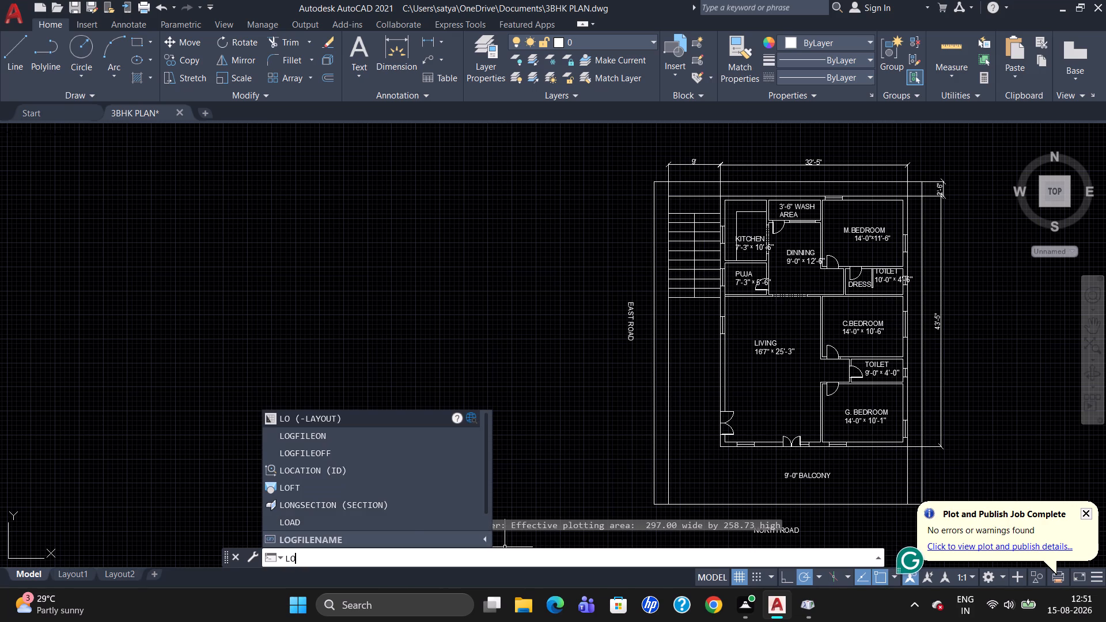
type("GFILENAME")
key("Return")
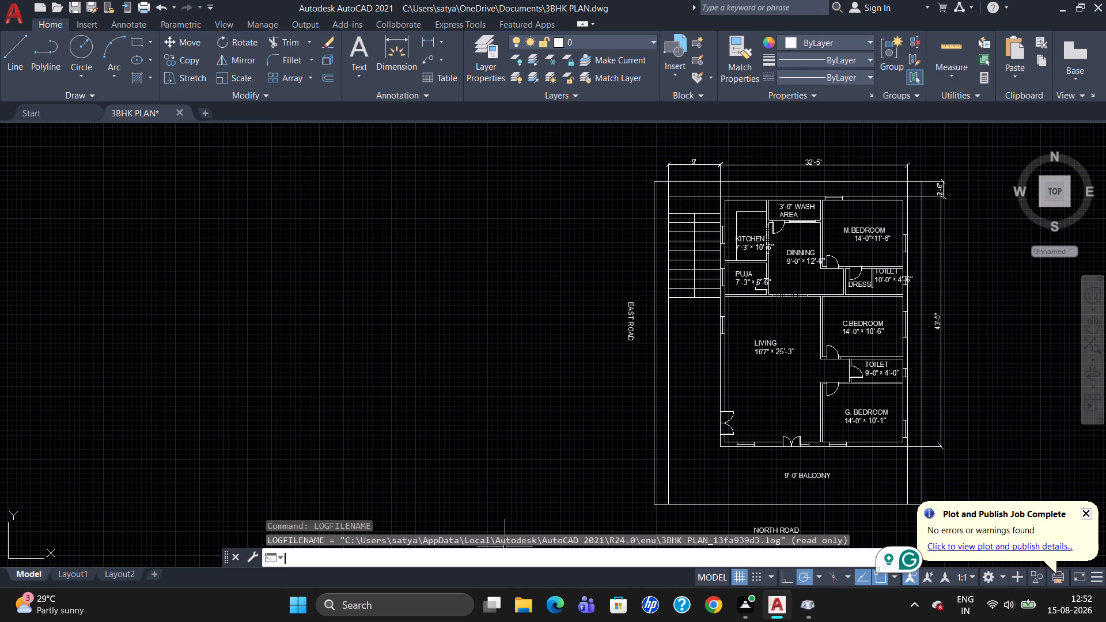
left_click(1091, 516)
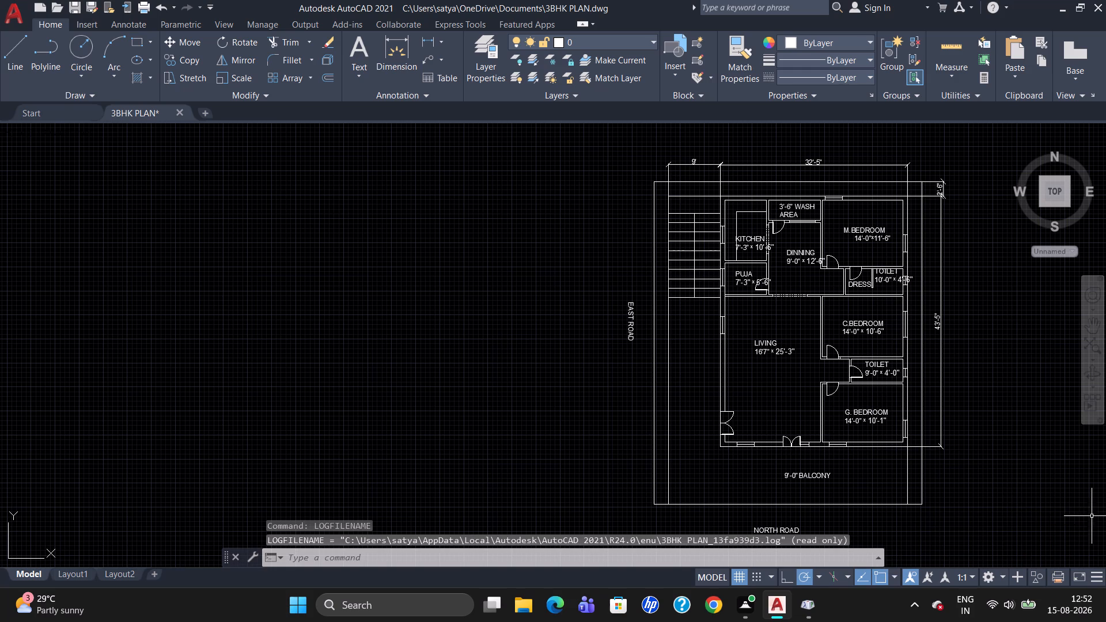